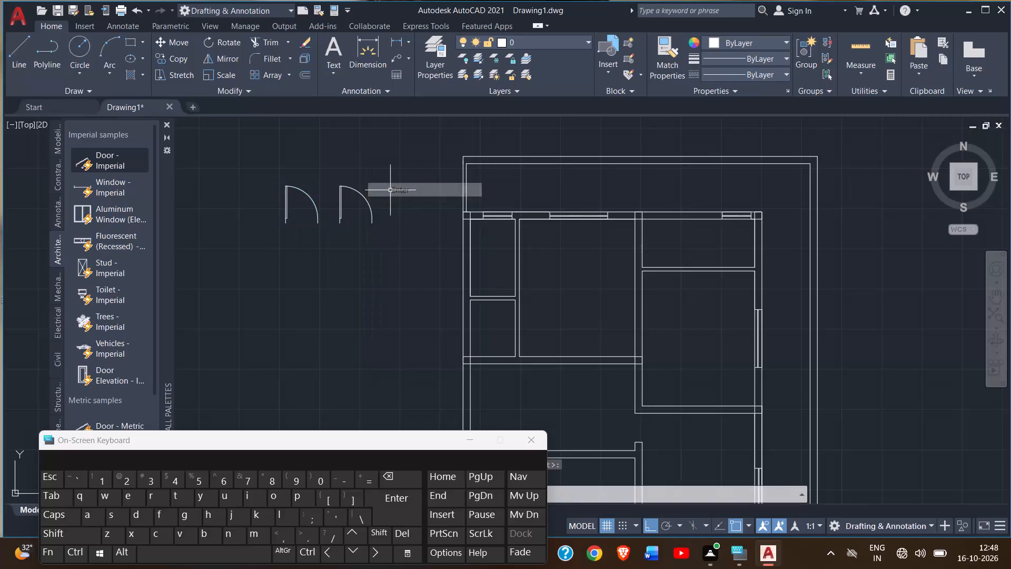
# Select the copied 90º door block east of the original door for editing.
pyautogui.click(341, 200)
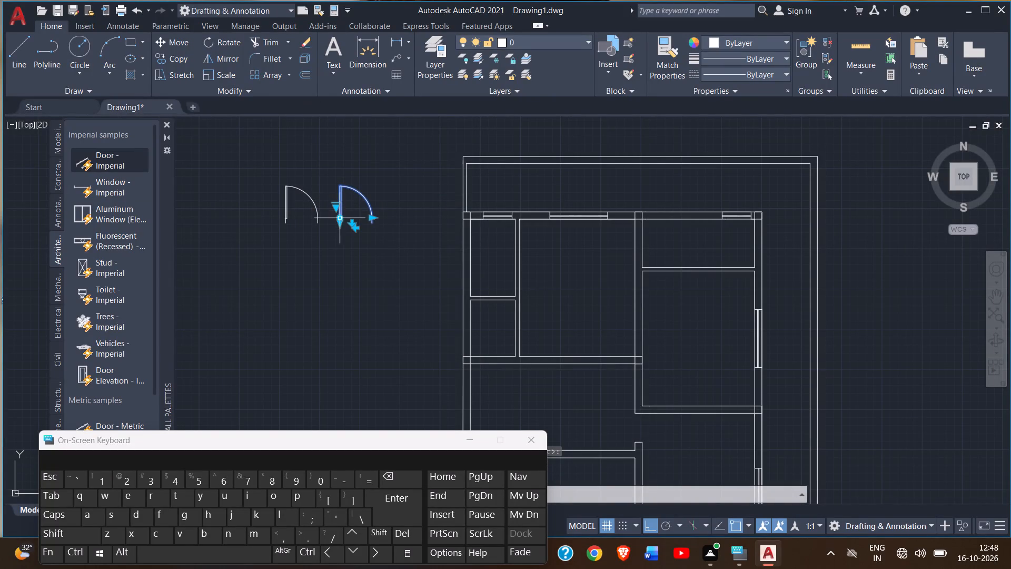
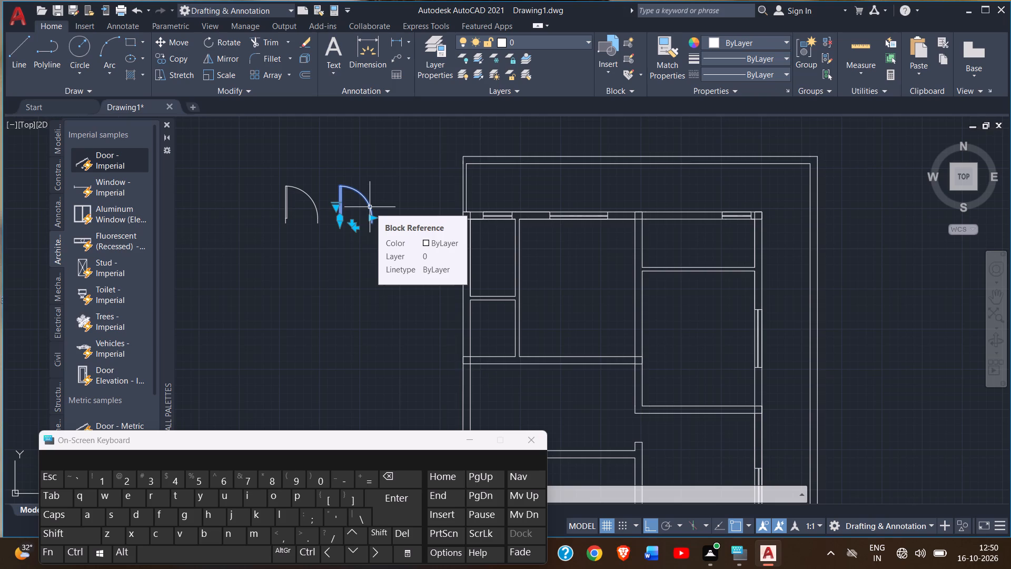
# Try to move the selected copy of the 90º door block beside the original door.
pyautogui.click(178, 41)
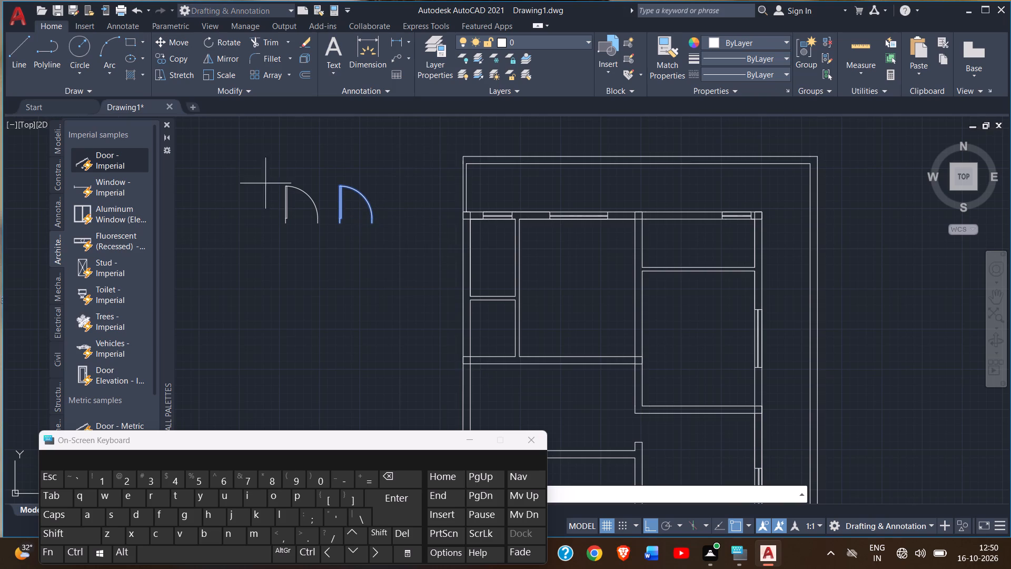
pyautogui.scroll(2, 338, 225)
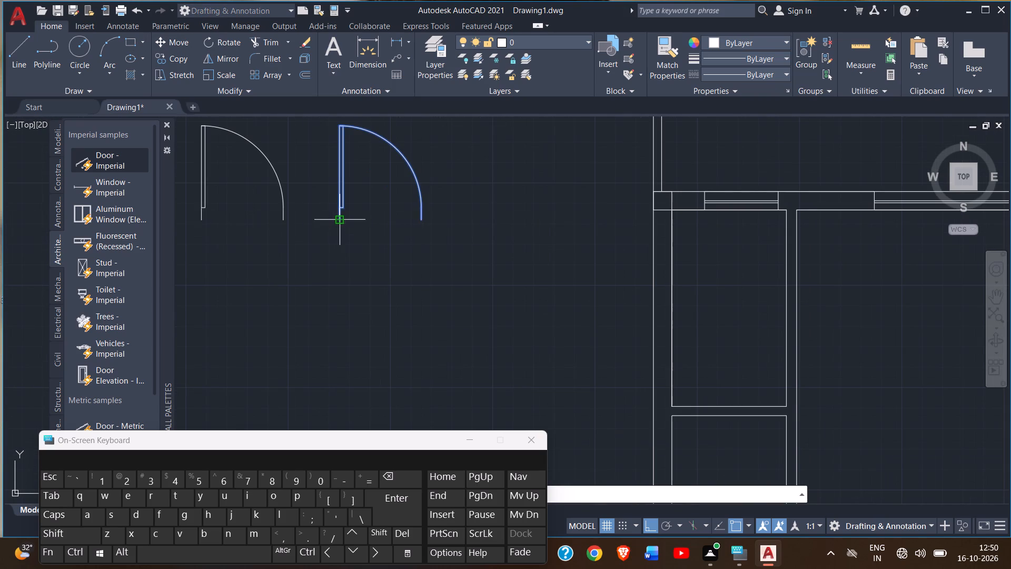
pyautogui.moveTo(380, 294); pyautogui.dragTo(338, 282, button='middle')
pyautogui.scroll(-1, 336, 281)
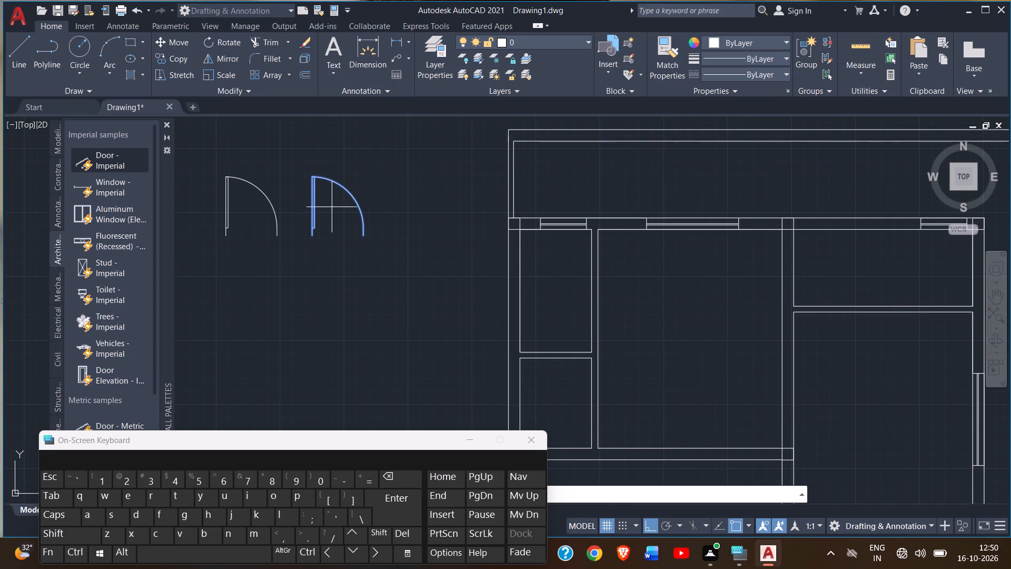
pyautogui.click(363, 211)
pyautogui.rightClick(362, 211)
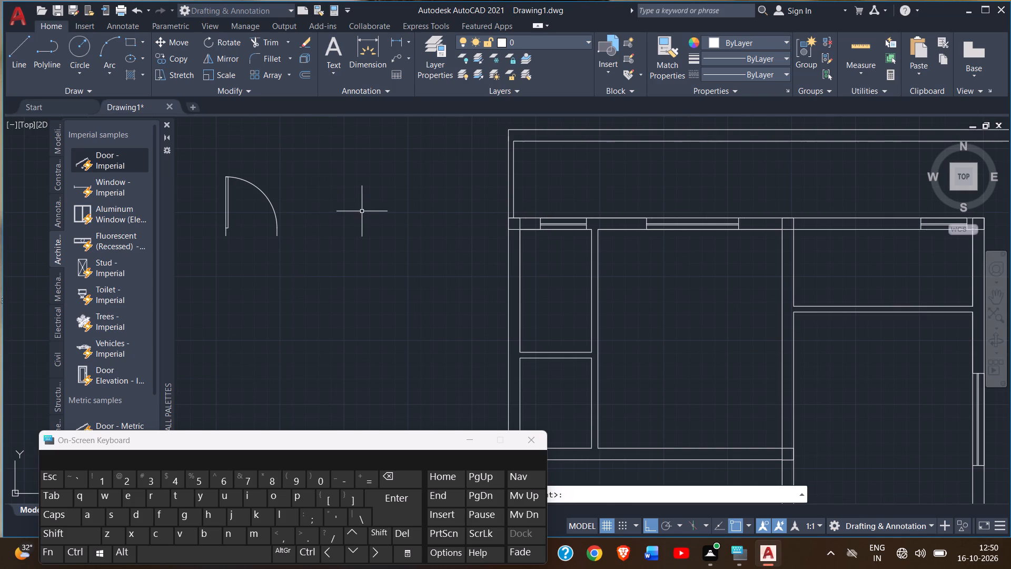
# Select the remaining 90º door block and flip it horizontally so its hinge side faces east.
pyautogui.rightClick(251, 153)
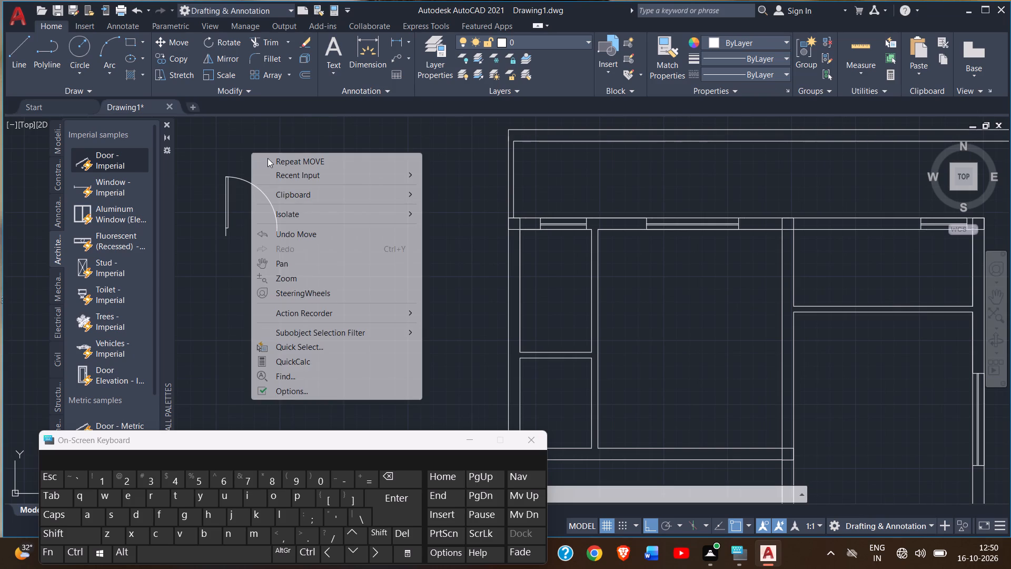
pyautogui.click(264, 139)
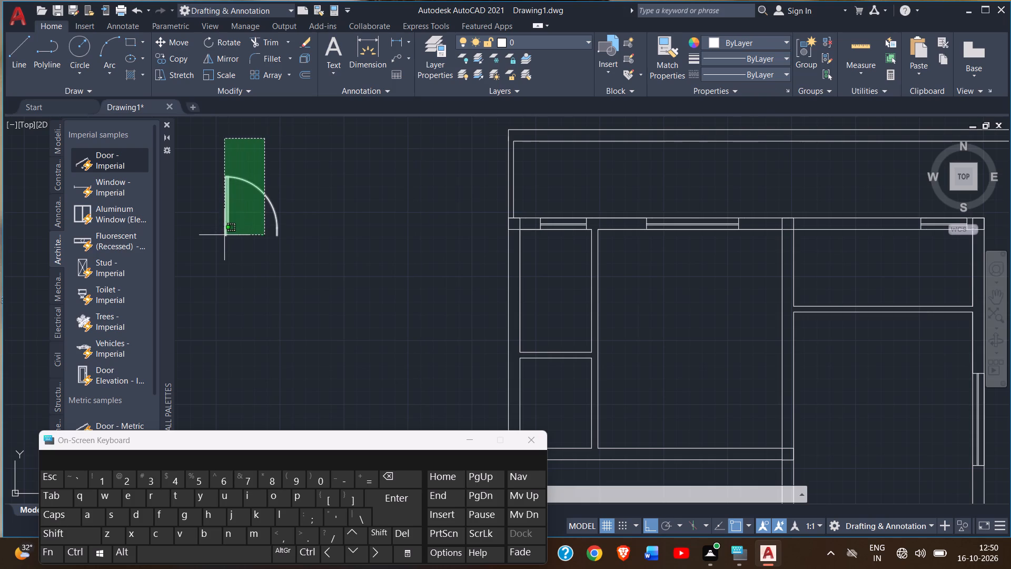
pyautogui.click(224, 236)
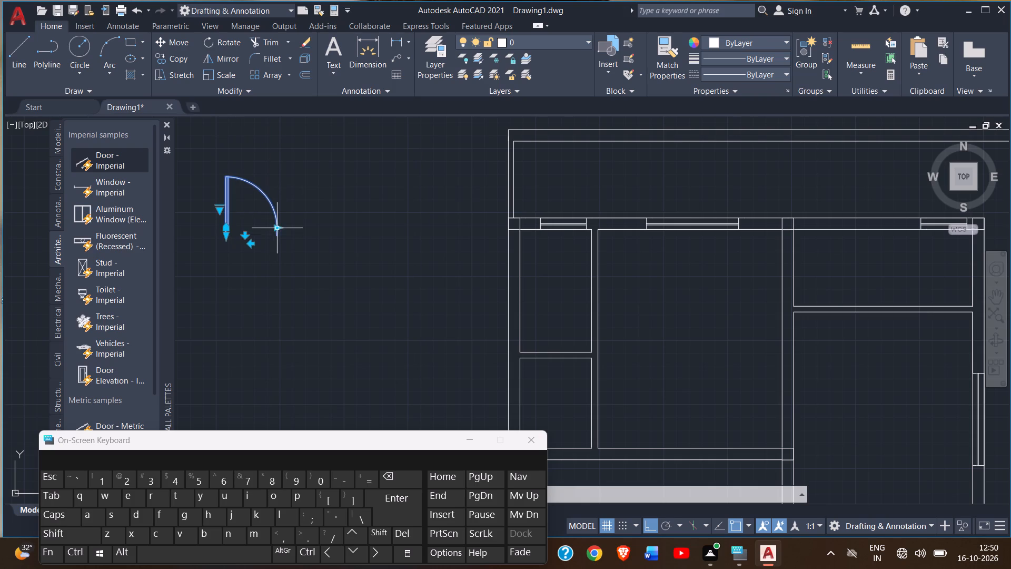
pyautogui.click(276, 229)
pyautogui.rightClick(277, 224)
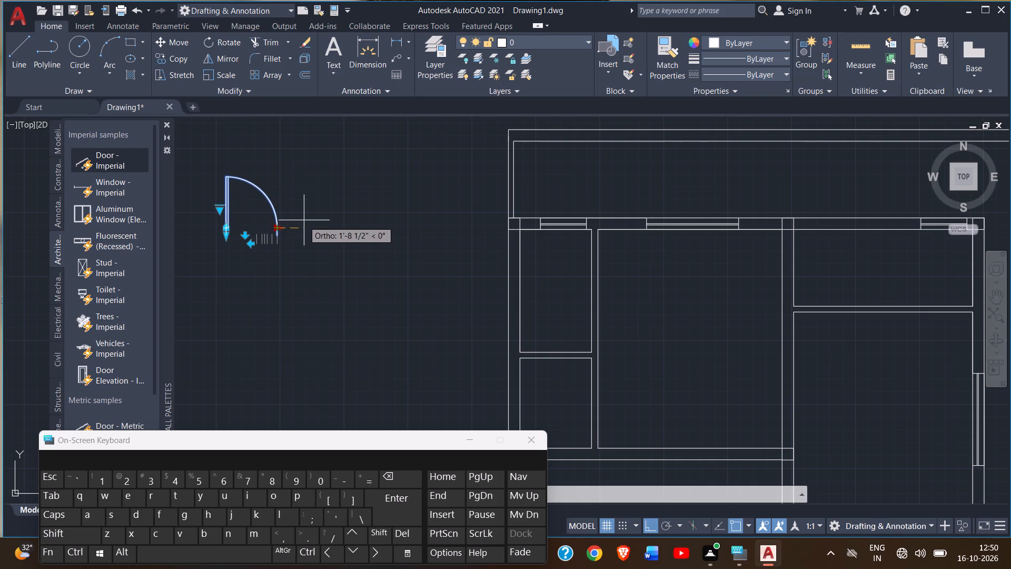
pyautogui.click(304, 220)
pyautogui.click(280, 228)
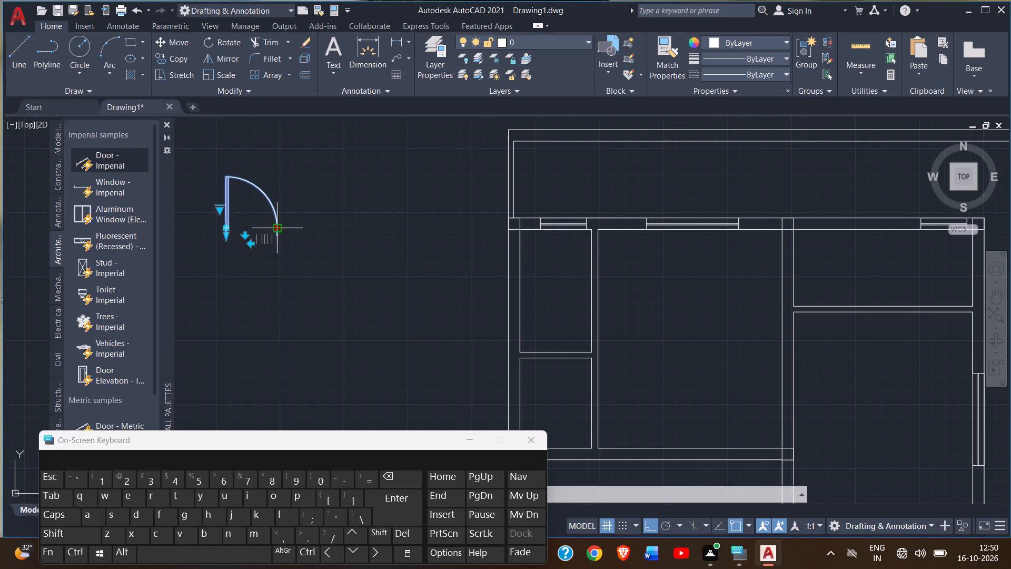
pyautogui.rightClick(289, 211)
pyautogui.click(296, 218)
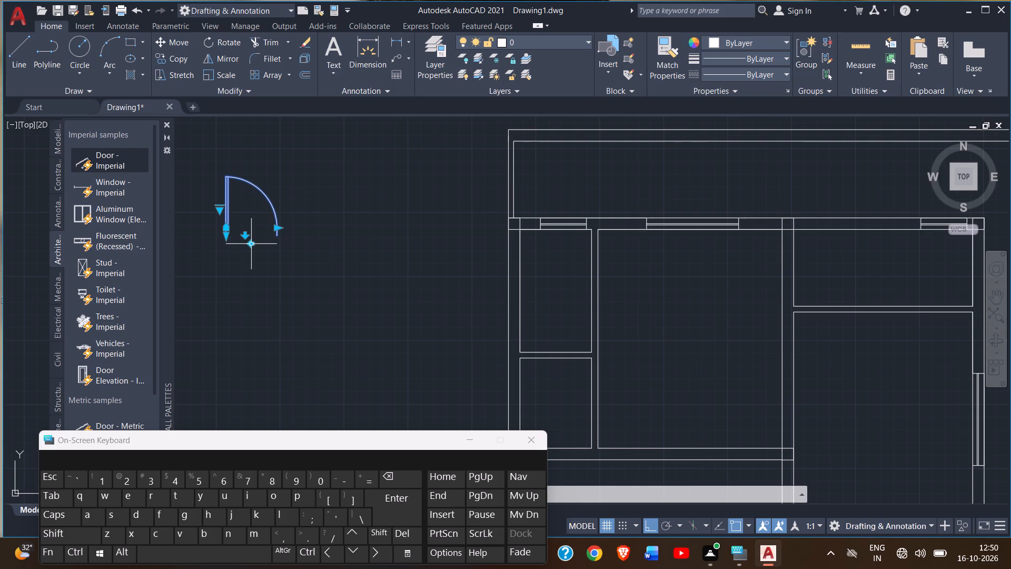
pyautogui.click(250, 244)
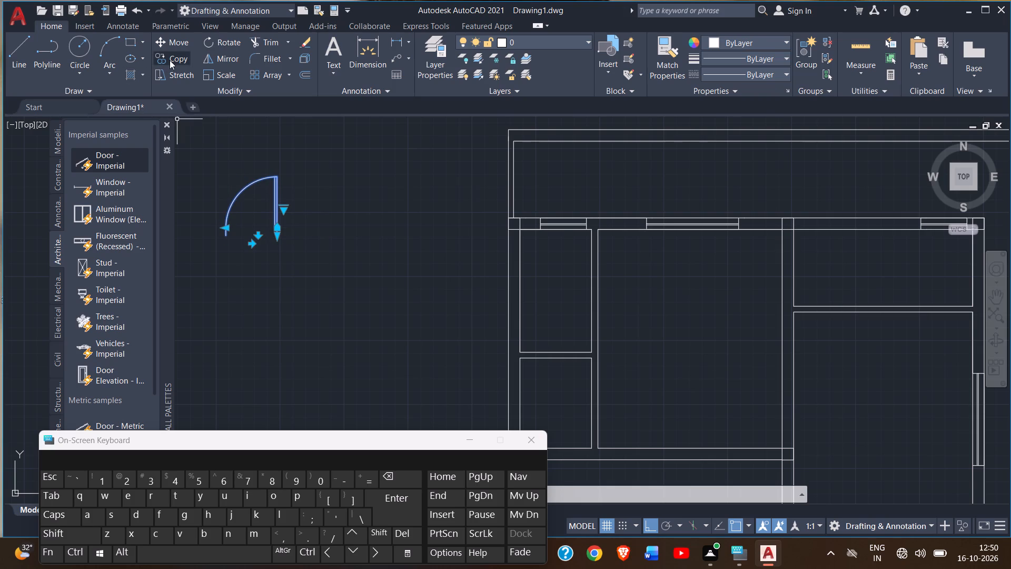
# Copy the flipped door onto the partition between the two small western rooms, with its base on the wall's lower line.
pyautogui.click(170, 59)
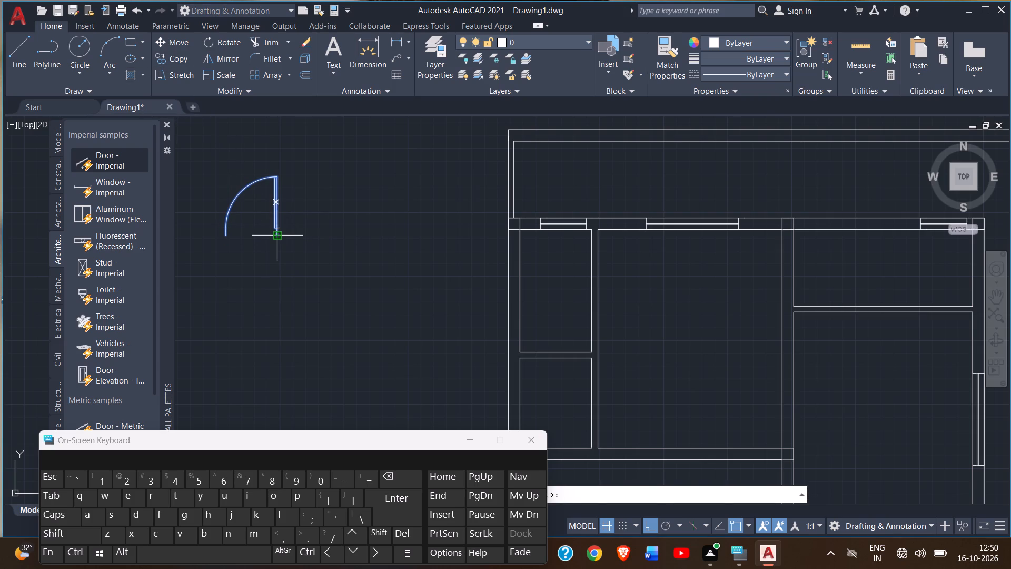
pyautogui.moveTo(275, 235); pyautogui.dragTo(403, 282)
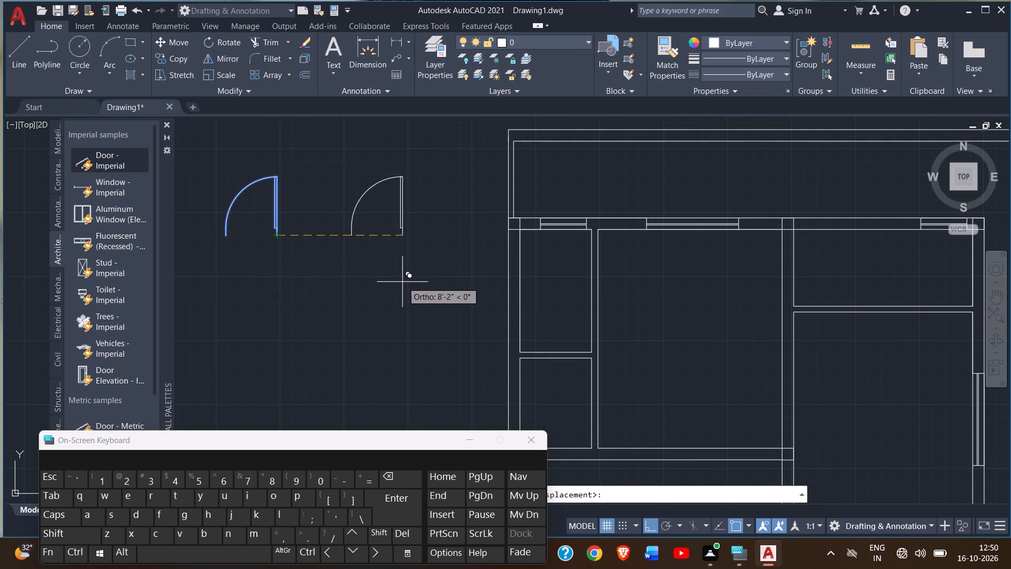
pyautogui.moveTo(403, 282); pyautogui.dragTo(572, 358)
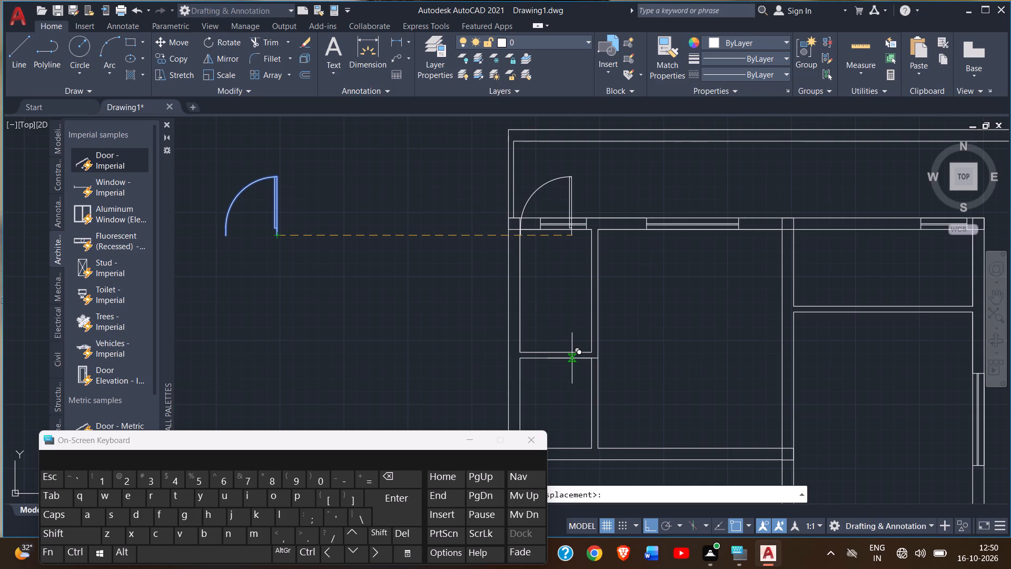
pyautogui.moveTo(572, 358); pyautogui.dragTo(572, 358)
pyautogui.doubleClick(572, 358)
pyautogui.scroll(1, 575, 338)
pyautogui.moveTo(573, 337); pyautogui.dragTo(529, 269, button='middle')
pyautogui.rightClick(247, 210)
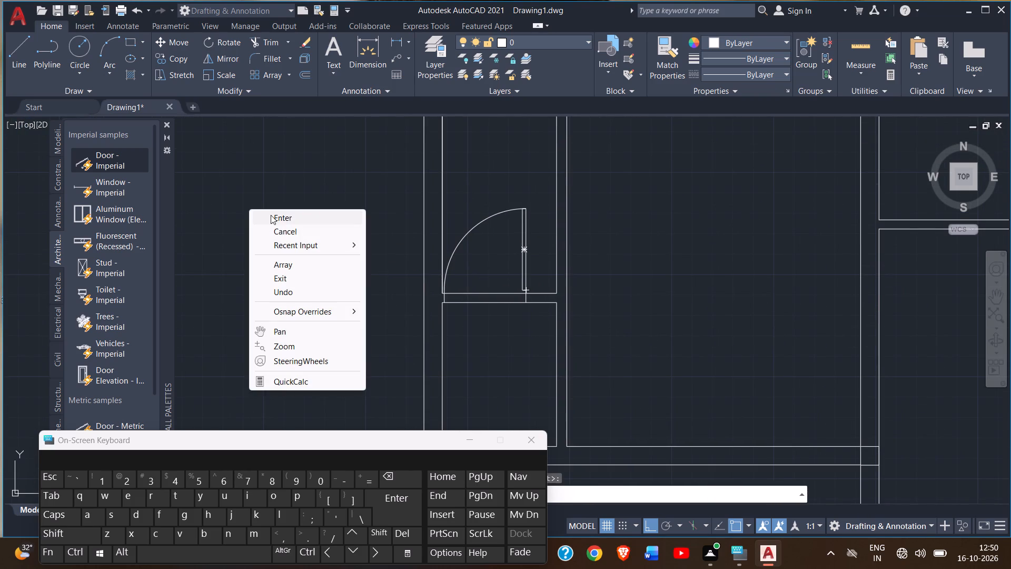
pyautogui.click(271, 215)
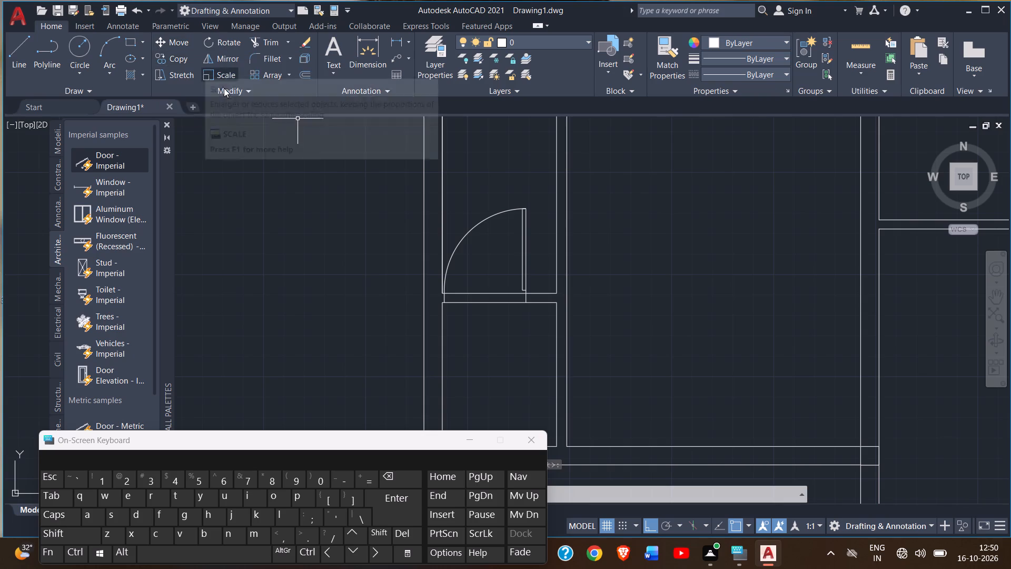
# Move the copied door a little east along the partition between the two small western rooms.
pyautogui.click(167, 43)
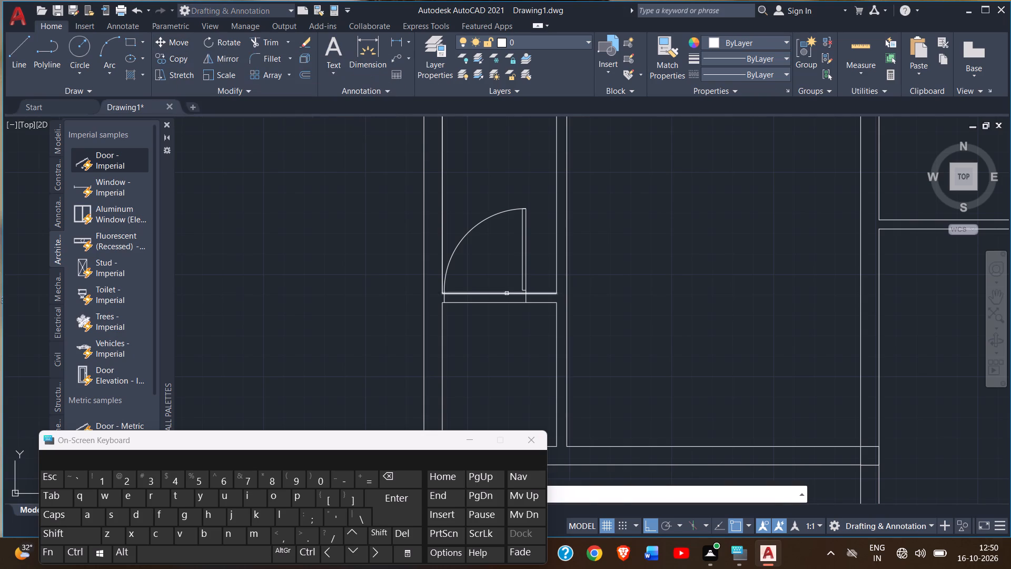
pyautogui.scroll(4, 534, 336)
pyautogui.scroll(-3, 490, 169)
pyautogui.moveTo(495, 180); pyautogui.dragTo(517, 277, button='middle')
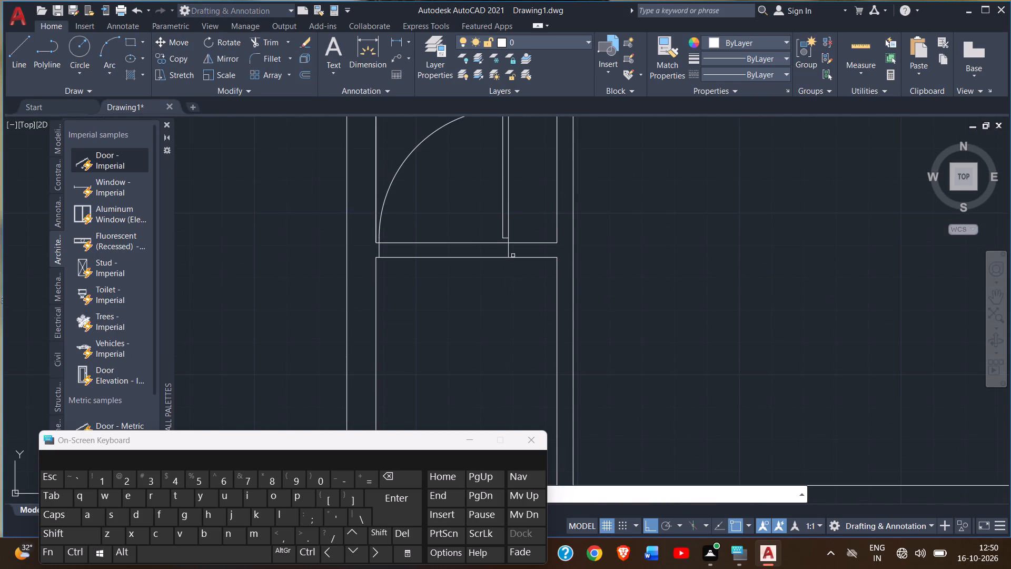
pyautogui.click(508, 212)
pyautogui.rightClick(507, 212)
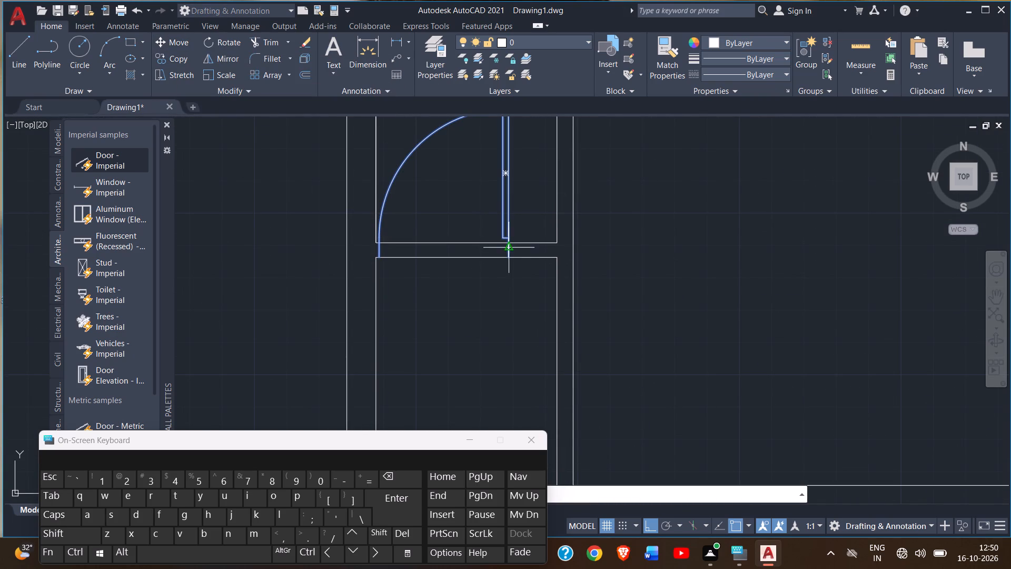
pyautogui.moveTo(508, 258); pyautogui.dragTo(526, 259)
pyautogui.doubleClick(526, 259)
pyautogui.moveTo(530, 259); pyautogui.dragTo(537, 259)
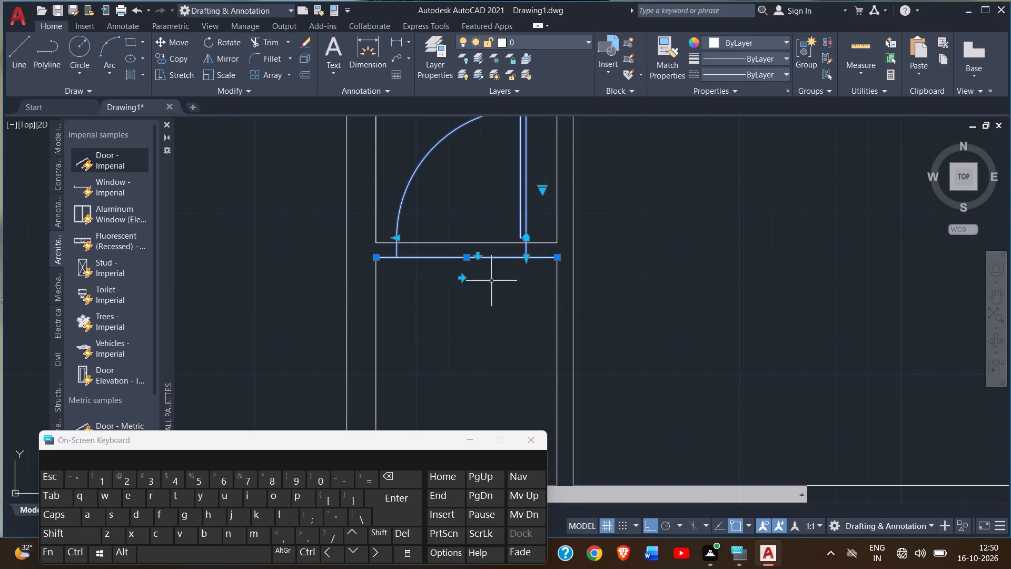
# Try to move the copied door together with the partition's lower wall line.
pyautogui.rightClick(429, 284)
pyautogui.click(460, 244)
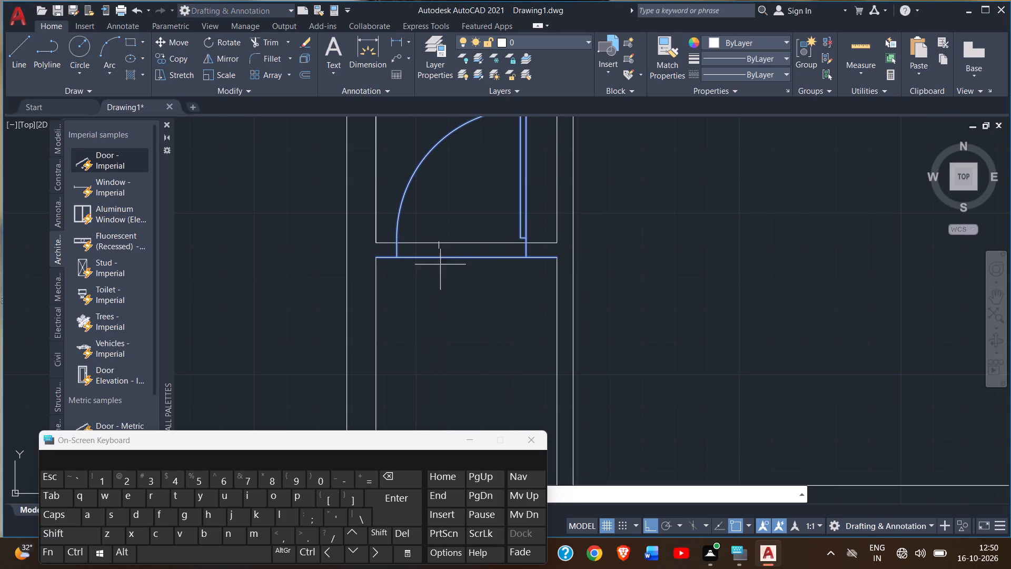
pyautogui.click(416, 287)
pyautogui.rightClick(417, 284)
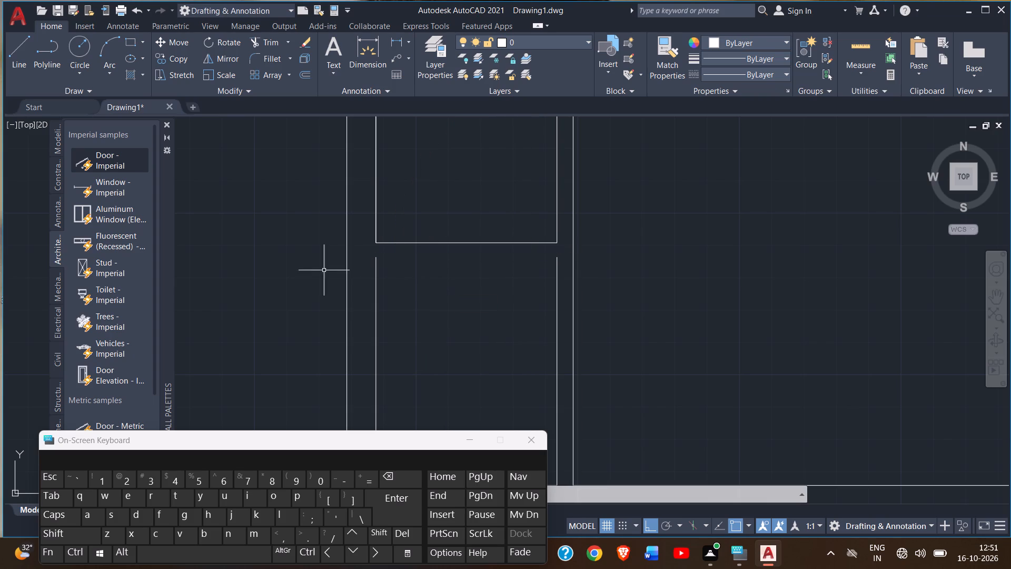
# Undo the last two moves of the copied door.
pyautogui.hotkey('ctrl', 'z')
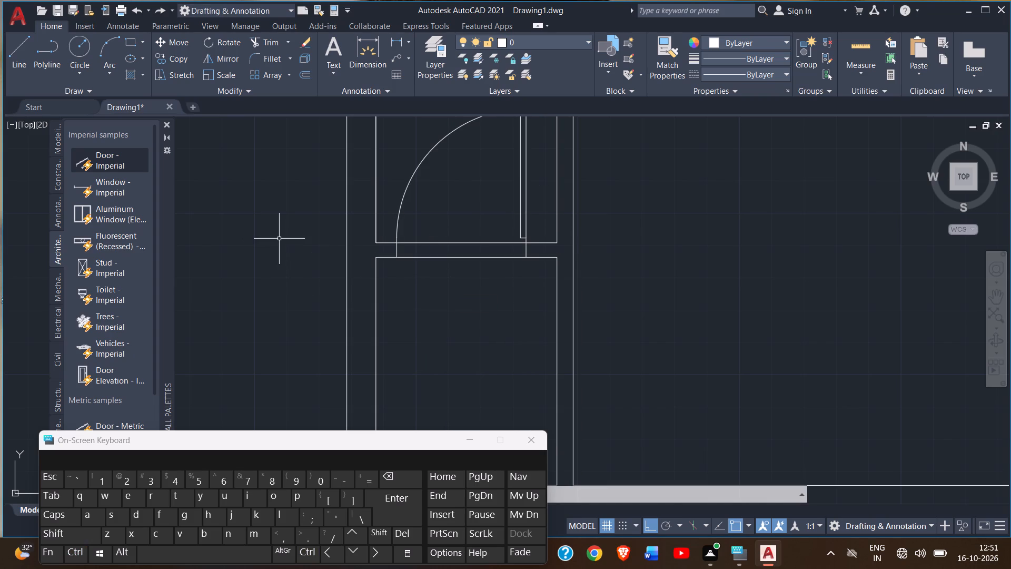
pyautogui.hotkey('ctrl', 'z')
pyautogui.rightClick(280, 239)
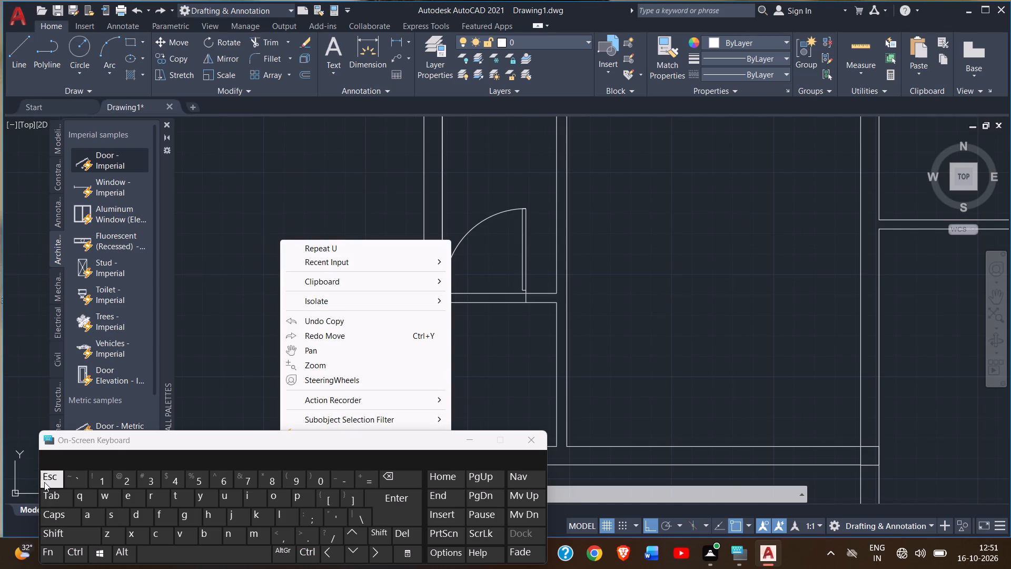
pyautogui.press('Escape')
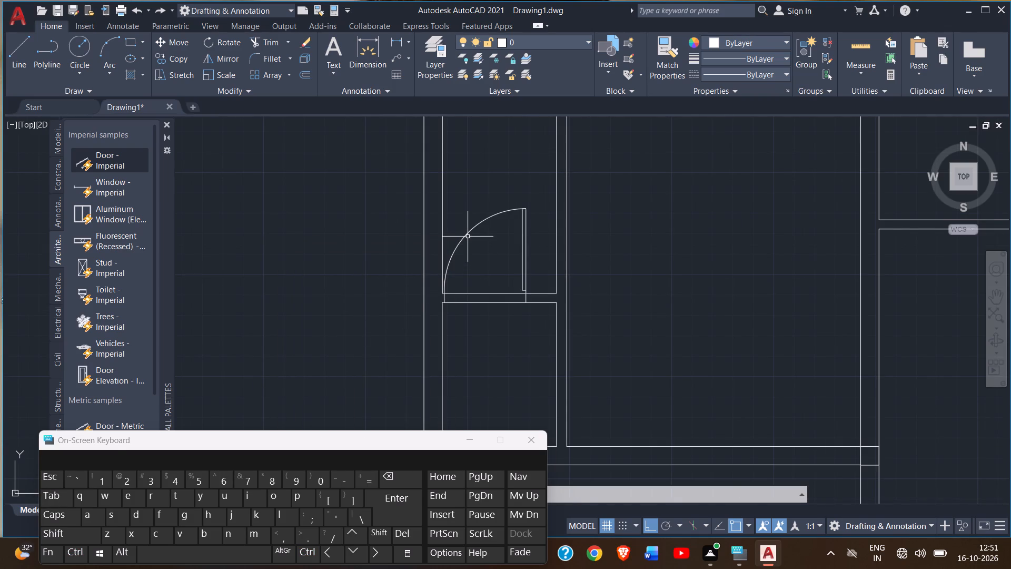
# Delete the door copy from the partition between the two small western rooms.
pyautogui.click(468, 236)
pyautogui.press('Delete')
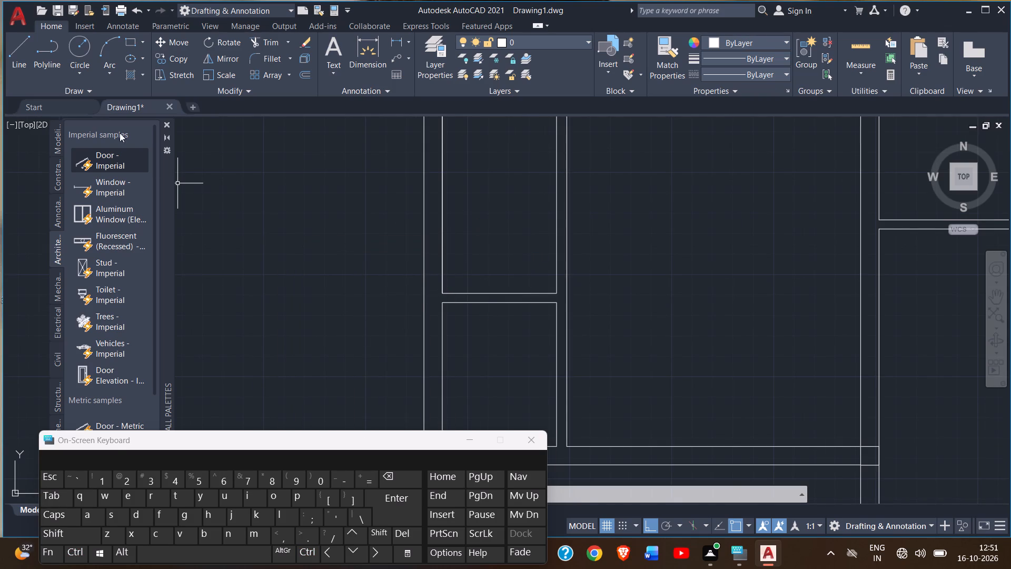
# Draw a line from the upper small room's southeast corner, a short way west along the partition, and across to its lower line.
pyautogui.doubleClick(12, 46)
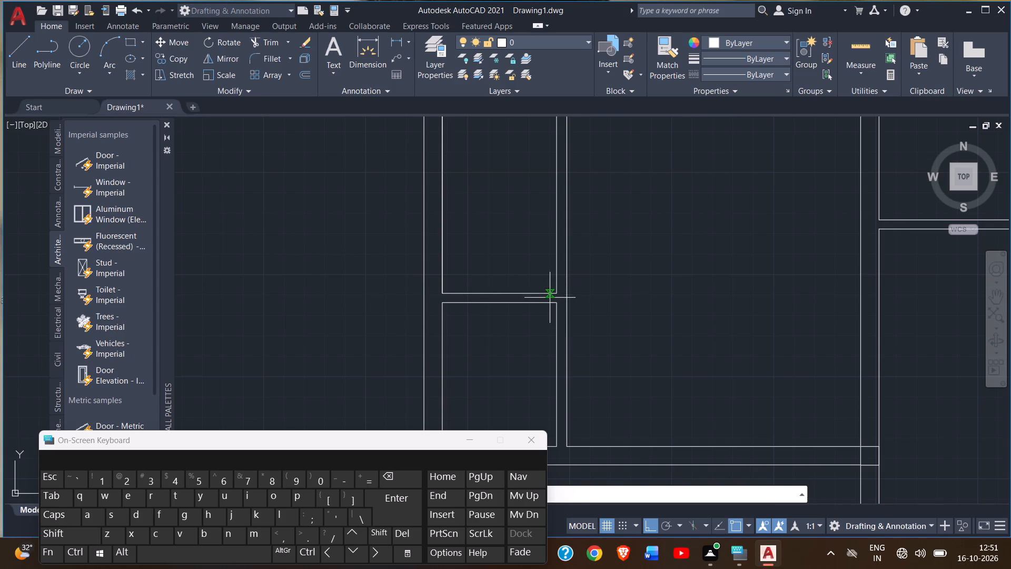
pyautogui.doubleClick(557, 293)
pyautogui.scroll(3, 541, 294)
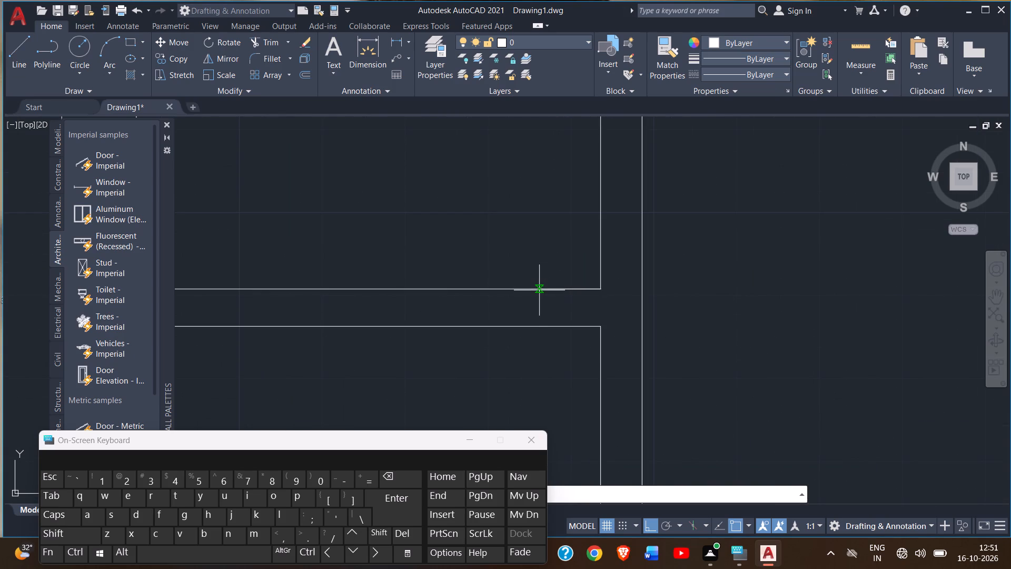
pyautogui.click(539, 290)
pyautogui.click(541, 326)
pyautogui.rightClick(541, 340)
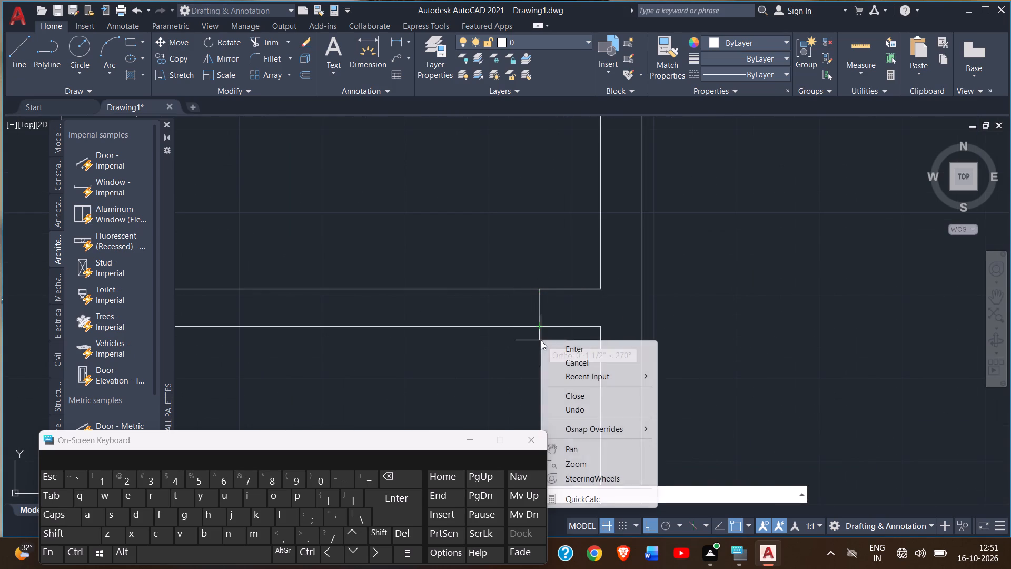
pyautogui.click(552, 345)
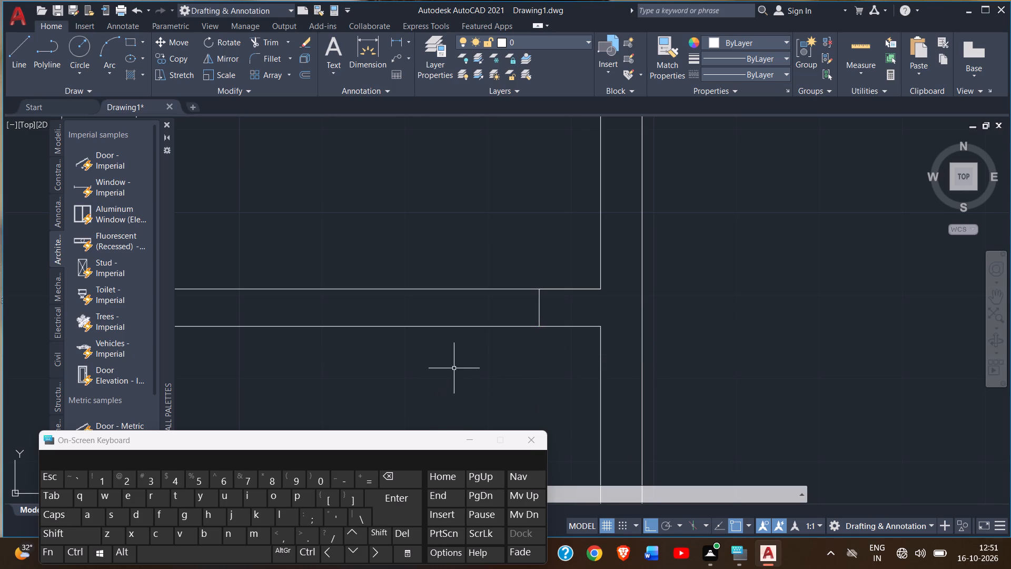
# Draw a line from the existing jamb line 2.5' west along the partition's upper line and across to its lower line.
pyautogui.scroll(-2, 460, 363)
pyautogui.moveTo(460, 363); pyautogui.dragTo(459, 335, button='middle')
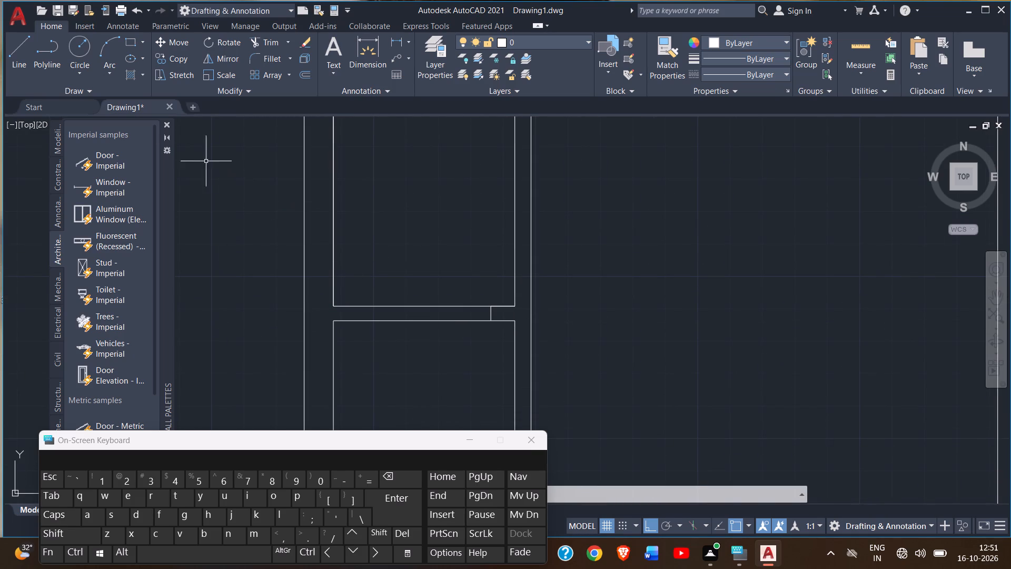
pyautogui.moveTo(230, 168); pyautogui.dragTo(519, 287, button='middle')
pyautogui.scroll(-2, 518, 287)
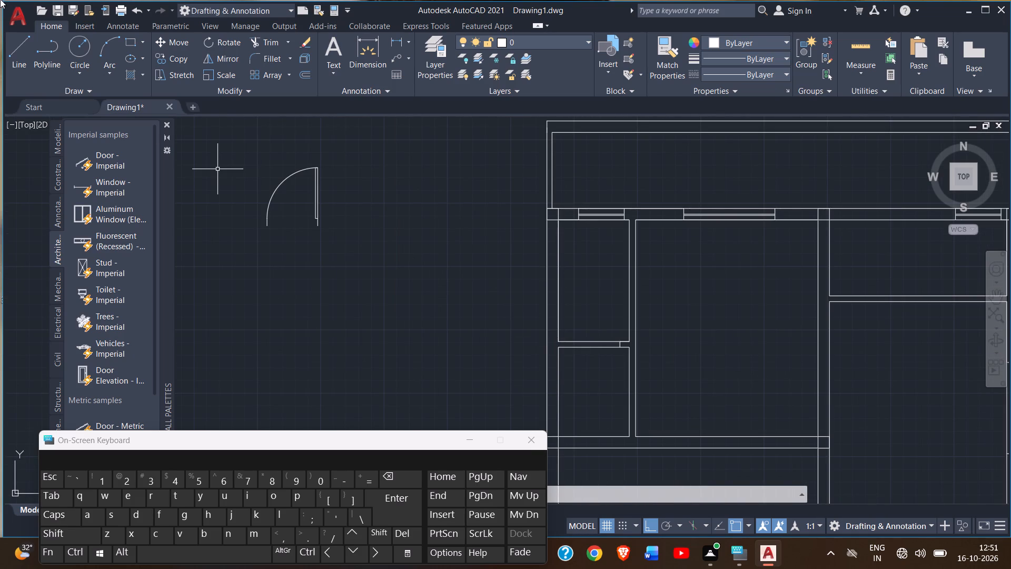
pyautogui.click(3, 67)
pyautogui.click(20, 58)
pyautogui.moveTo(700, 367); pyautogui.dragTo(631, 311, button='middle')
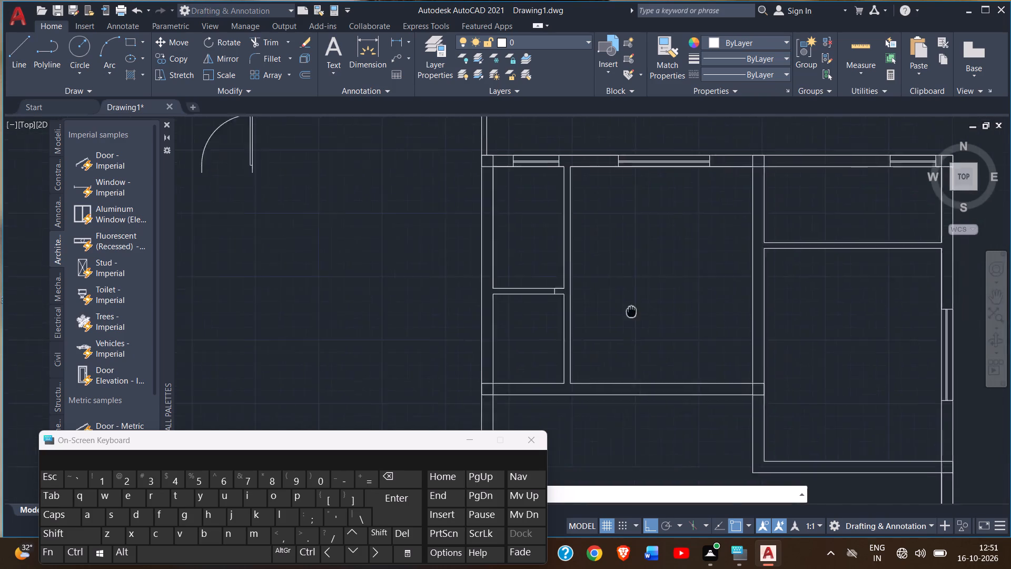
pyautogui.moveTo(631, 311); pyautogui.dragTo(600, 289, button='middle')
pyautogui.scroll(3, 470, 266)
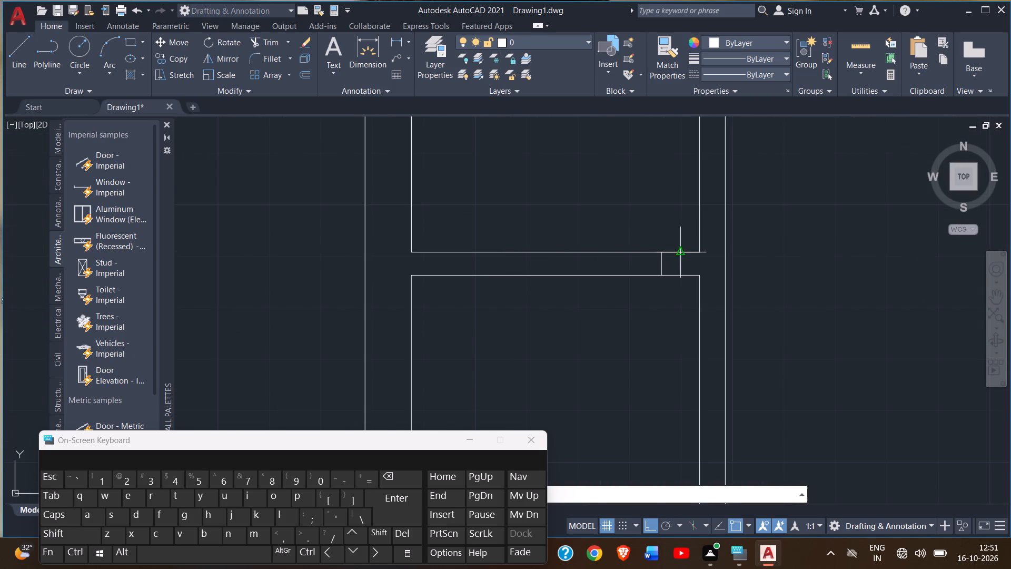
pyautogui.click(661, 253)
pyautogui.write("2.5'")
pyautogui.press('Return')
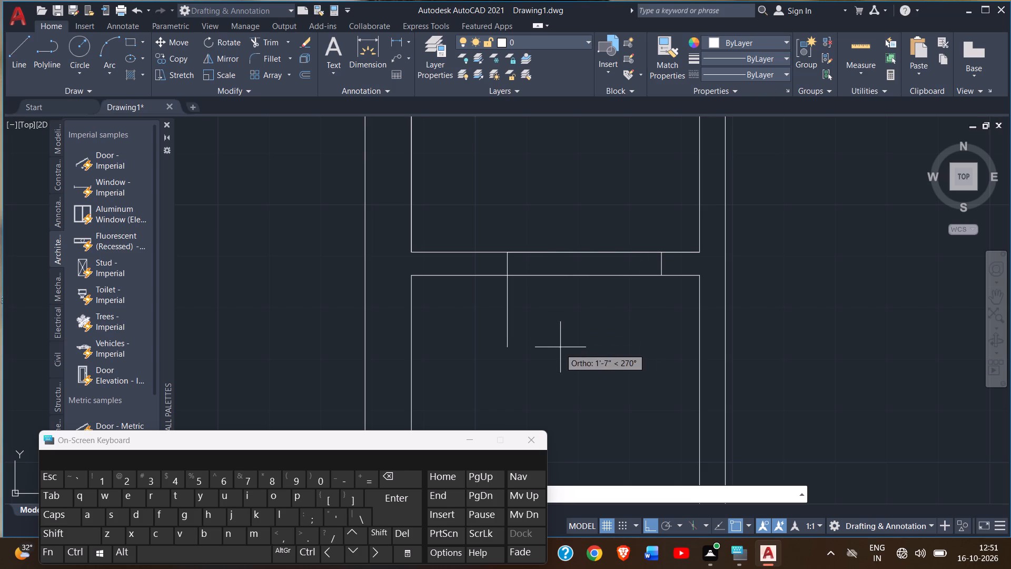
pyautogui.click(507, 272)
pyautogui.rightClick(506, 272)
pyautogui.click(520, 278)
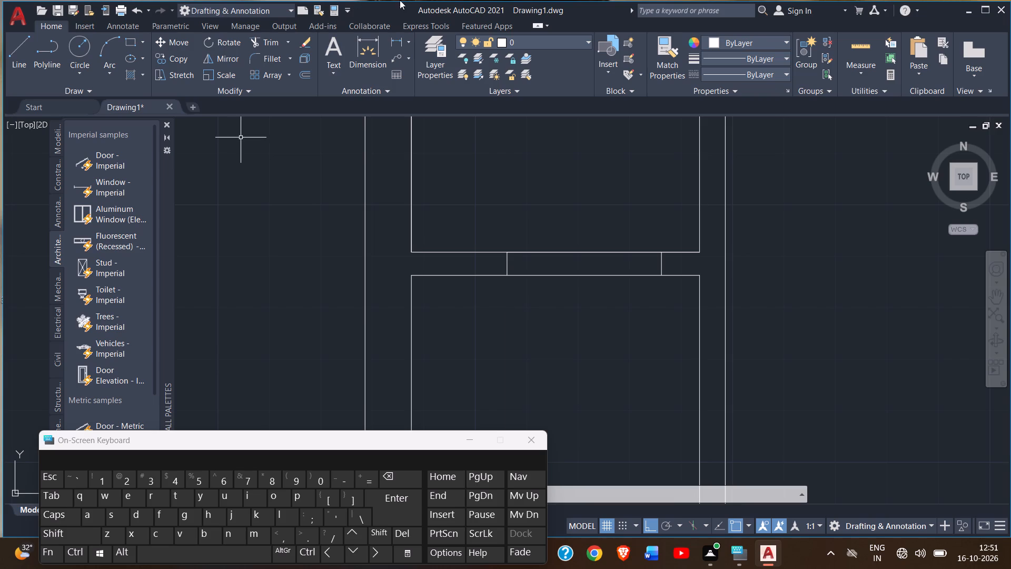
# Measure the width between the two jamb lines with a temporary dimension.
pyautogui.click(373, 50)
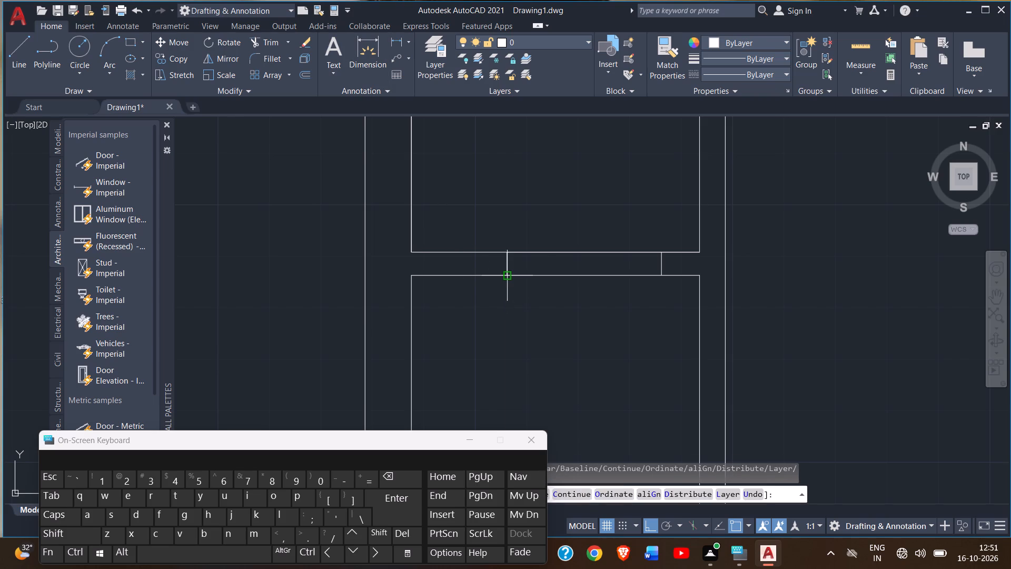
pyautogui.click(507, 274)
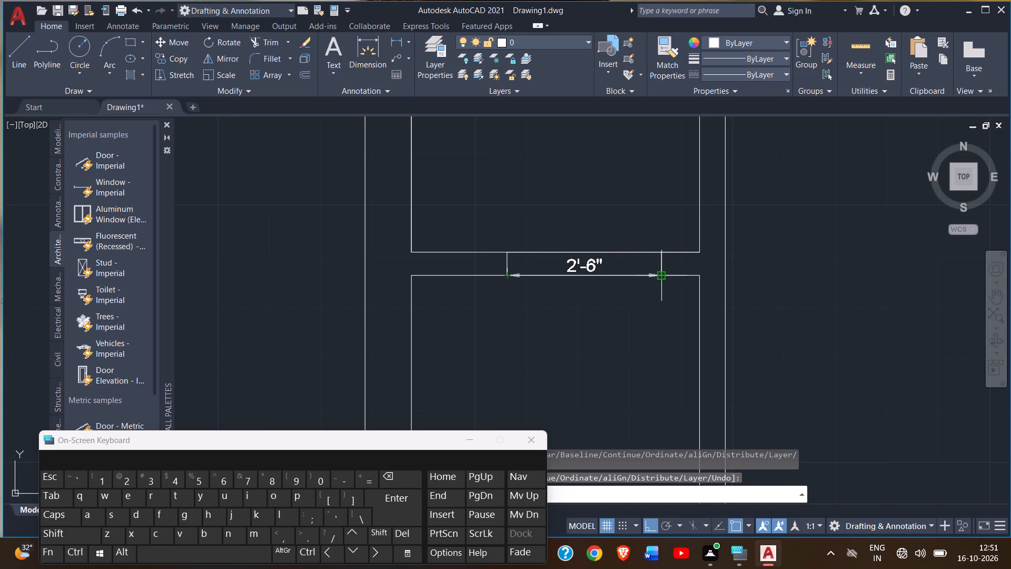
pyautogui.rightClick(633, 297)
pyautogui.click(649, 299)
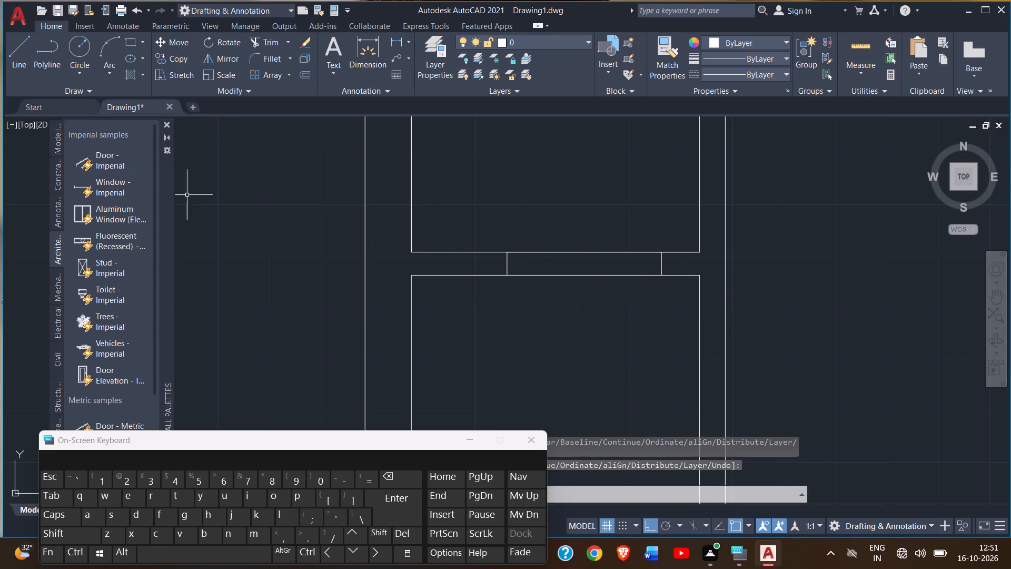
# Trim the partition's upper and lower wall lines between the two jamb lines to open the doorway.
pyautogui.scroll(-2, 206, 204)
pyautogui.moveTo(212, 205); pyautogui.dragTo(255, 254, button='middle')
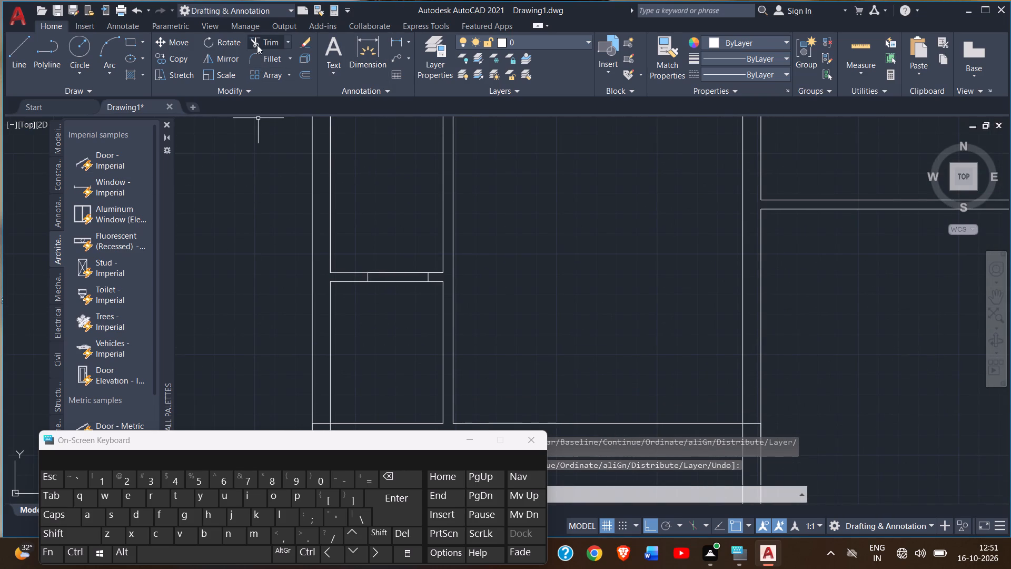
pyautogui.click(257, 41)
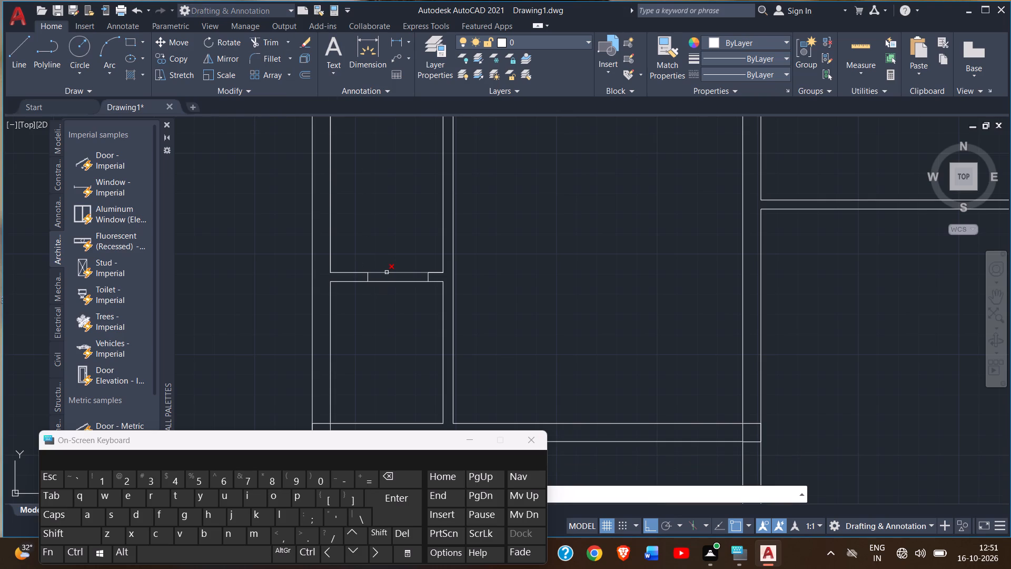
pyautogui.click(394, 273)
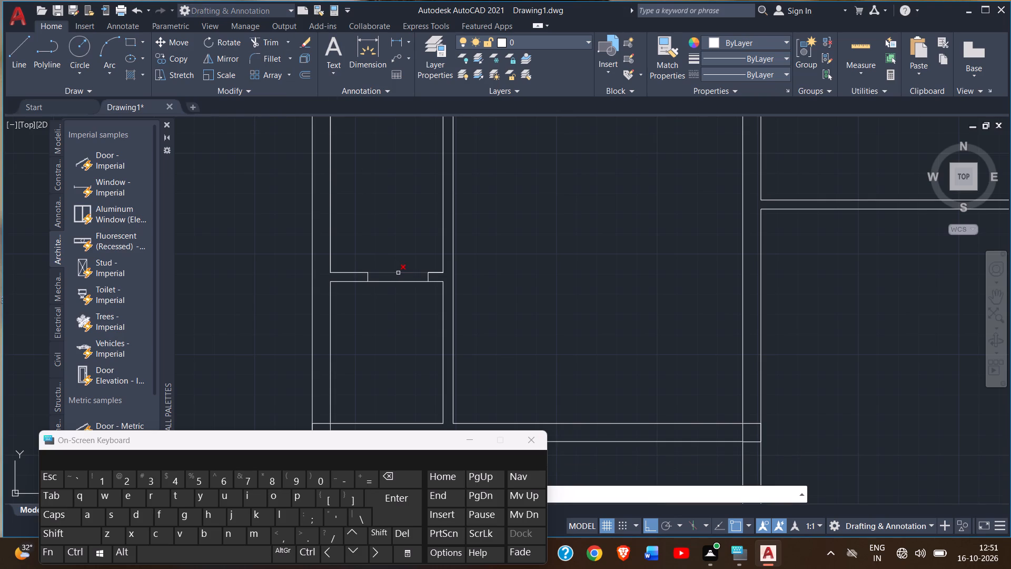
pyautogui.click(398, 273)
pyautogui.click(398, 282)
pyautogui.scroll(-3, 372, 297)
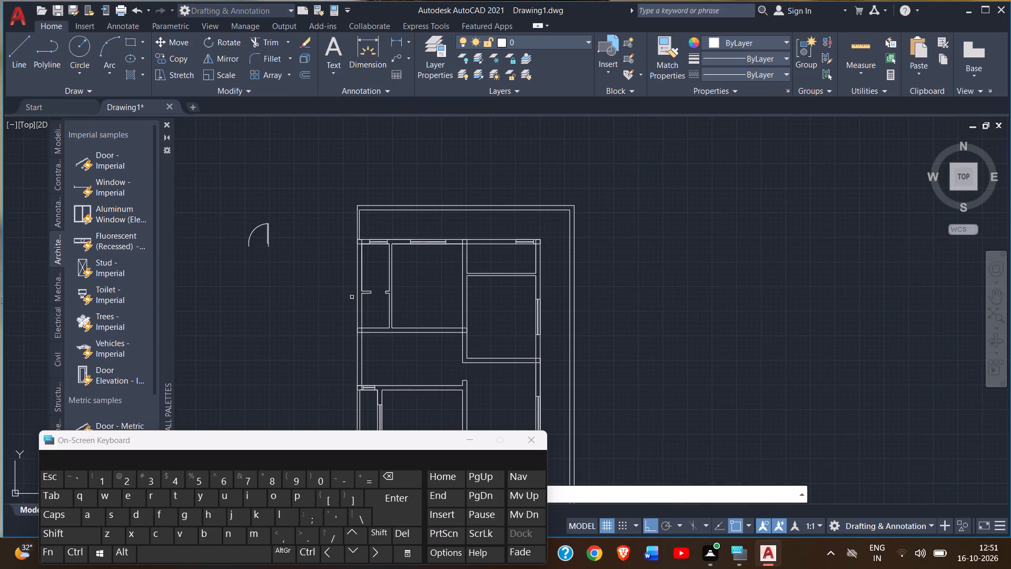
pyautogui.moveTo(330, 283); pyautogui.dragTo(358, 297, button='middle')
pyautogui.rightClick(299, 212)
pyautogui.click(322, 219)
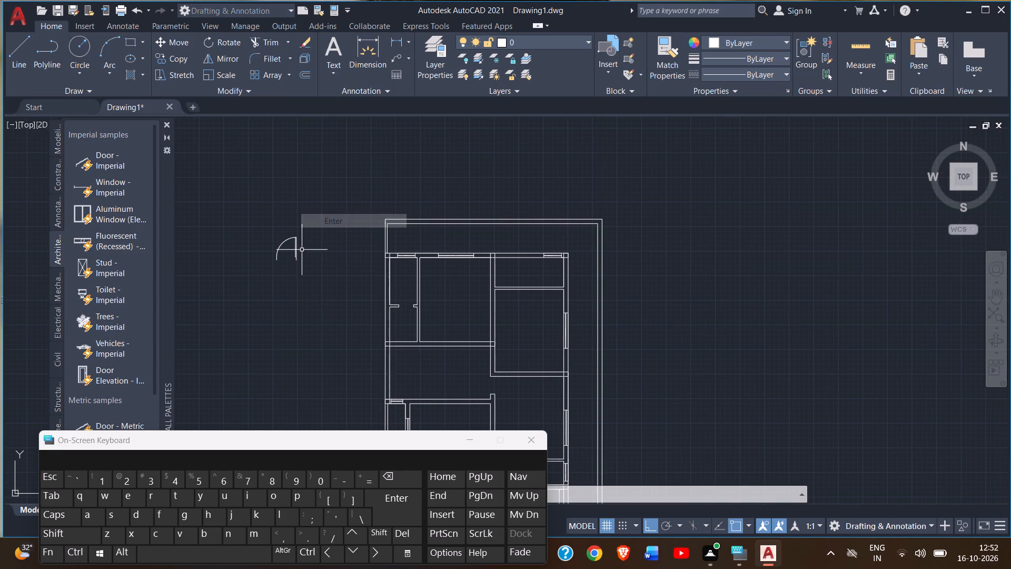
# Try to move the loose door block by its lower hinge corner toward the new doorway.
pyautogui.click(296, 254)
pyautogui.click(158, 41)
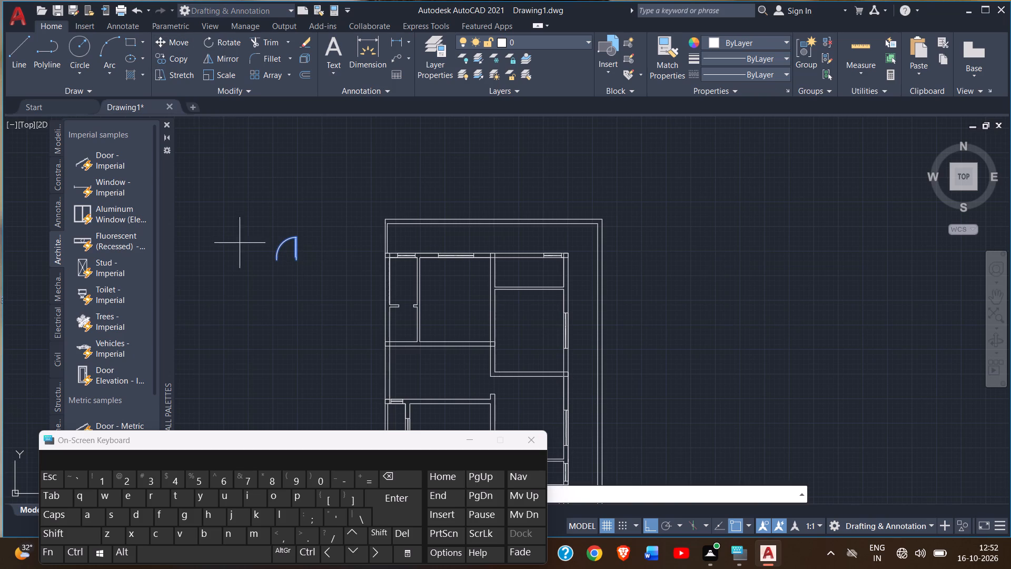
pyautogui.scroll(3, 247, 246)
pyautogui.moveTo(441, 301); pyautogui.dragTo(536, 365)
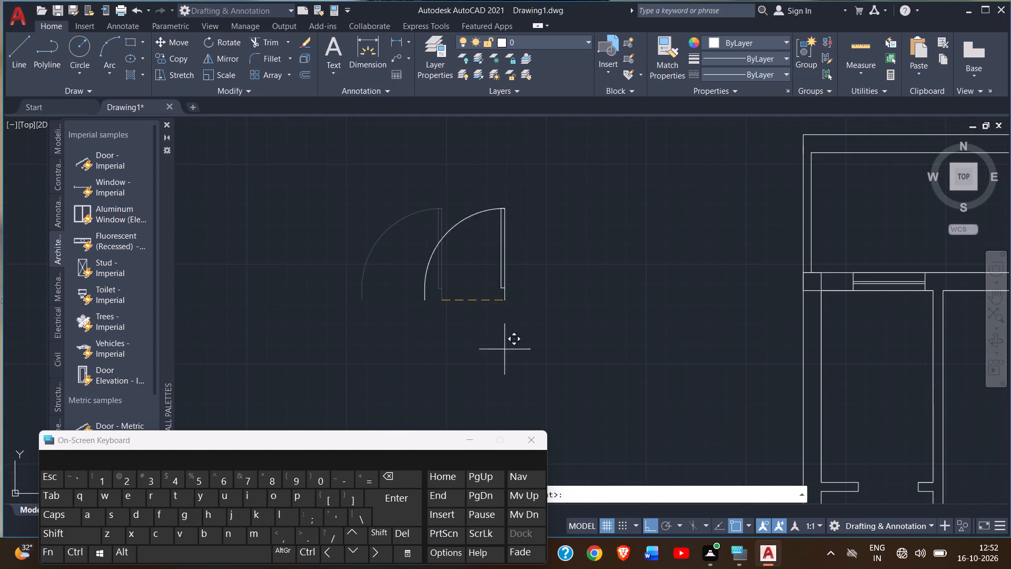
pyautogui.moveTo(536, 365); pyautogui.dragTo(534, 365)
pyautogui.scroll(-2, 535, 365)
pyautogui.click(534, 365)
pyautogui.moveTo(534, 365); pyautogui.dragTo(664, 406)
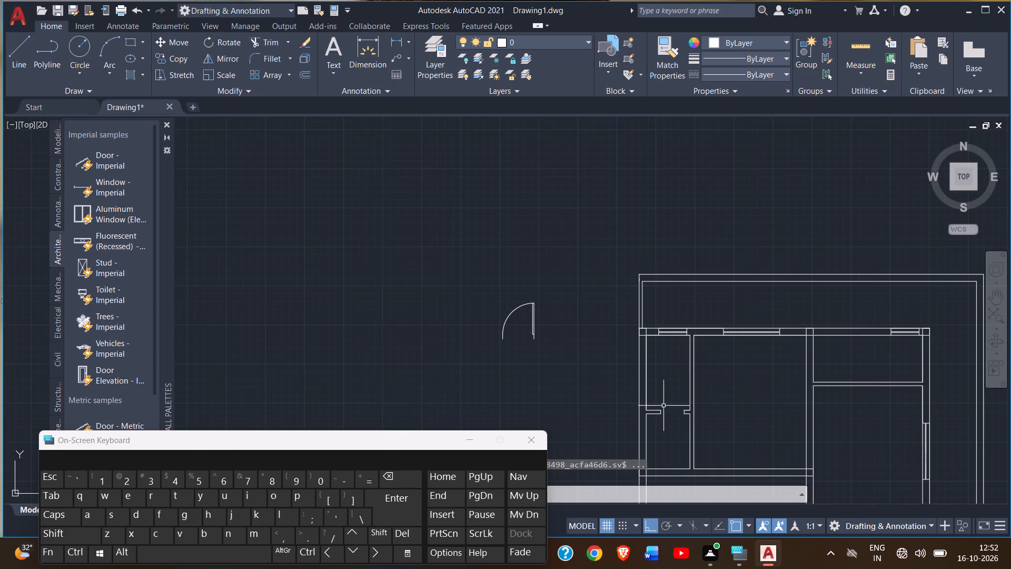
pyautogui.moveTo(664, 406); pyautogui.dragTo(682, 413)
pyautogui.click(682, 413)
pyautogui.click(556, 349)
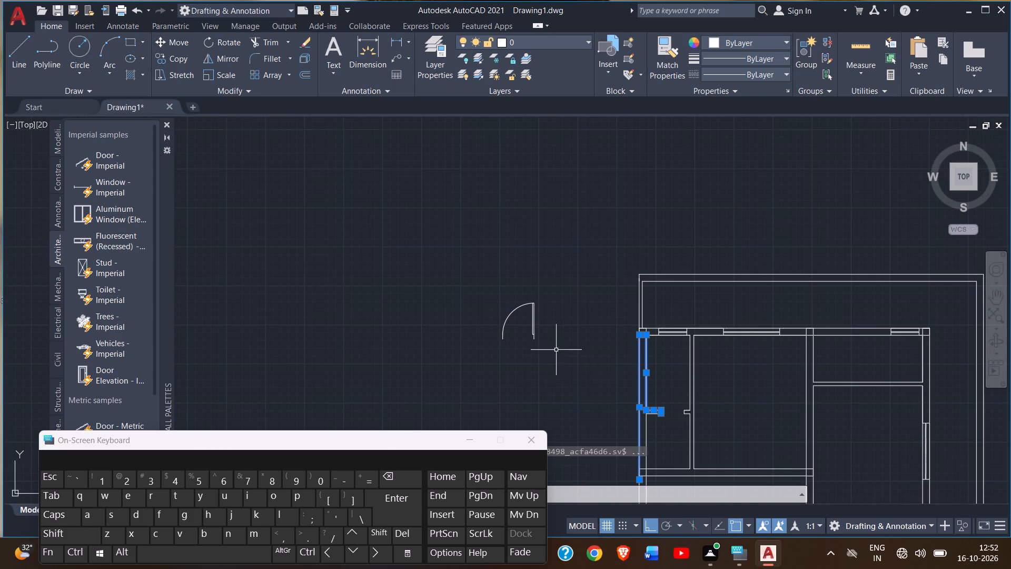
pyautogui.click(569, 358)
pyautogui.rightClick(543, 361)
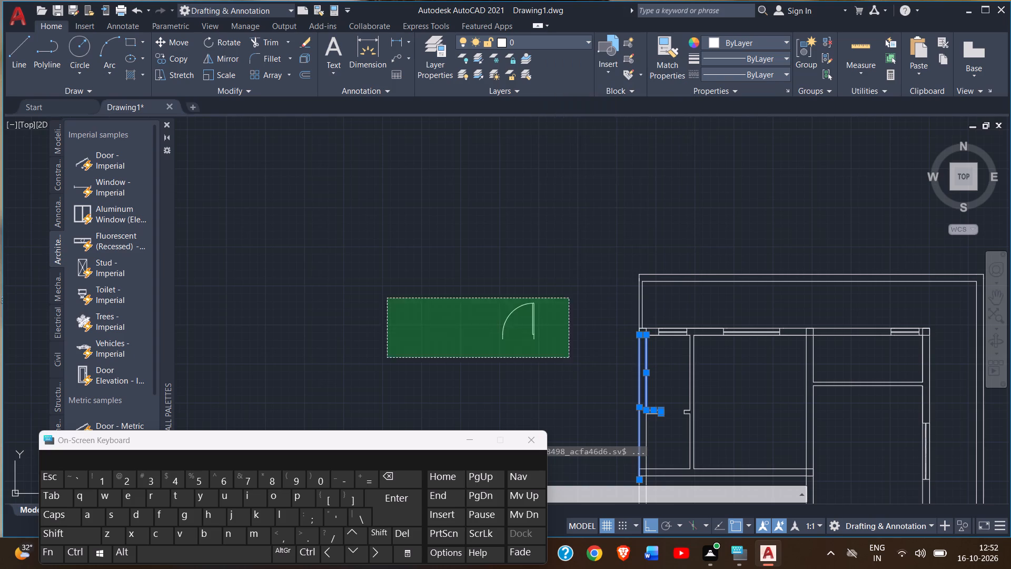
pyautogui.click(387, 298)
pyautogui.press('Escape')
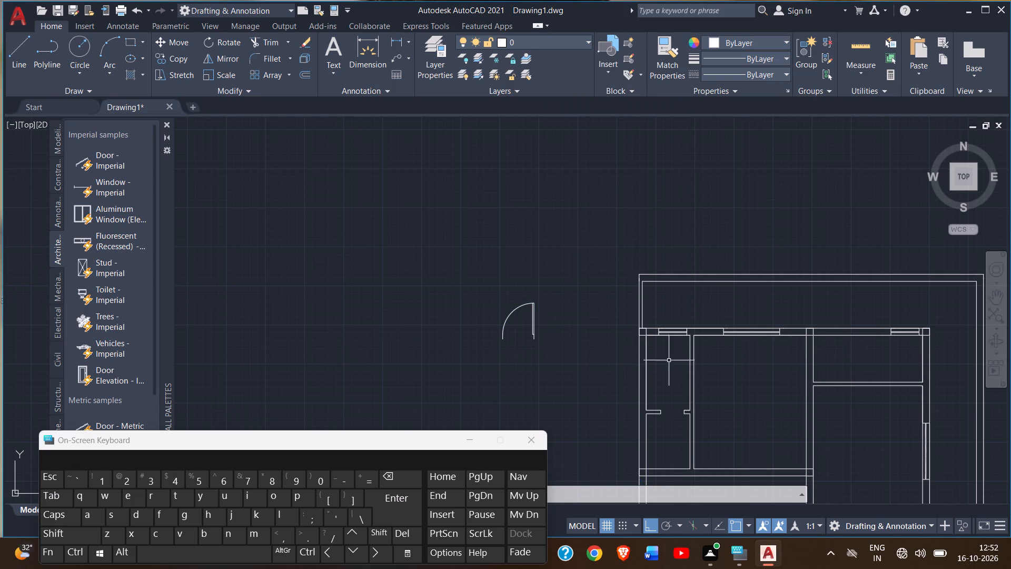
# Move the loose door block by its lower hinge corner onto the east jamb of the doorway between the two small western rooms.
pyautogui.click(538, 319)
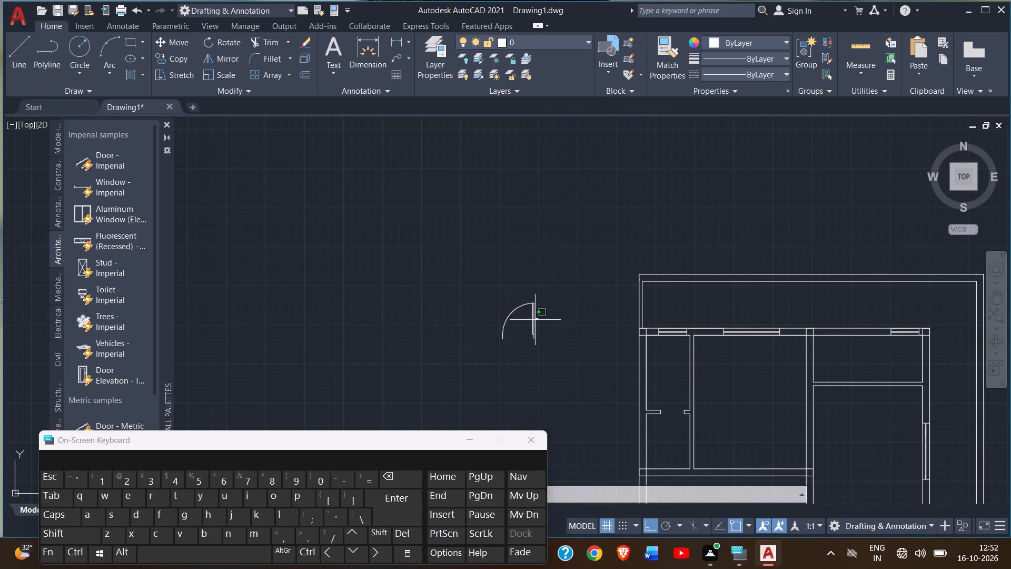
pyautogui.click(530, 328)
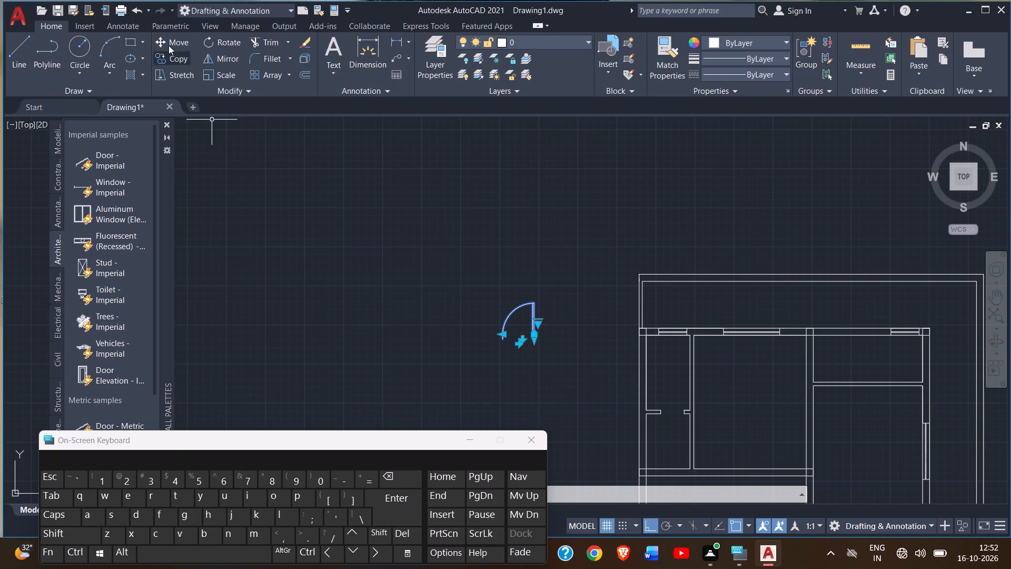
pyautogui.click(170, 42)
pyautogui.scroll(1, 548, 340)
pyautogui.moveTo(559, 346); pyautogui.dragTo(575, 355, button='middle')
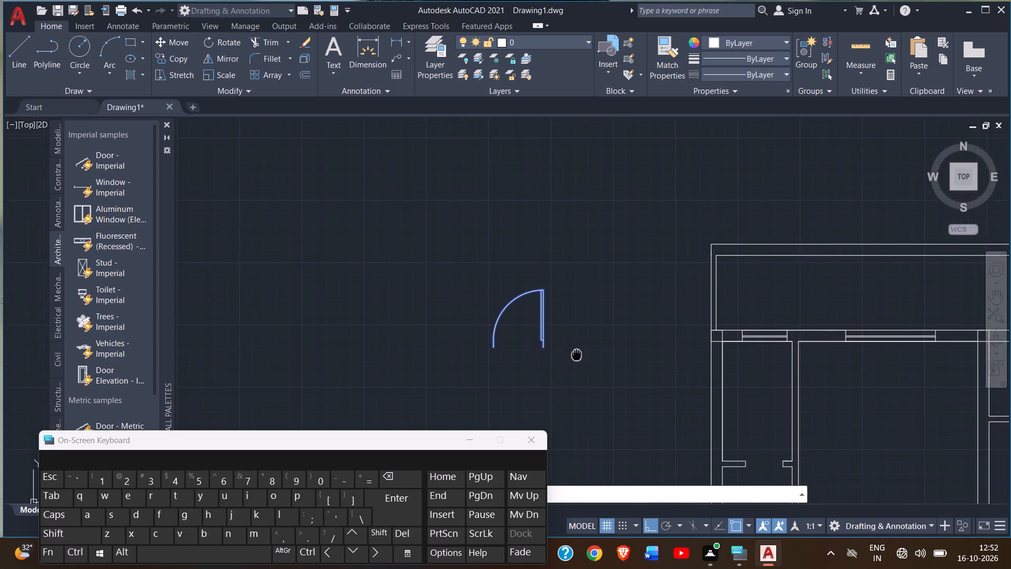
pyautogui.moveTo(575, 355); pyautogui.dragTo(471, 224, button='middle')
pyautogui.moveTo(438, 219); pyautogui.dragTo(465, 238)
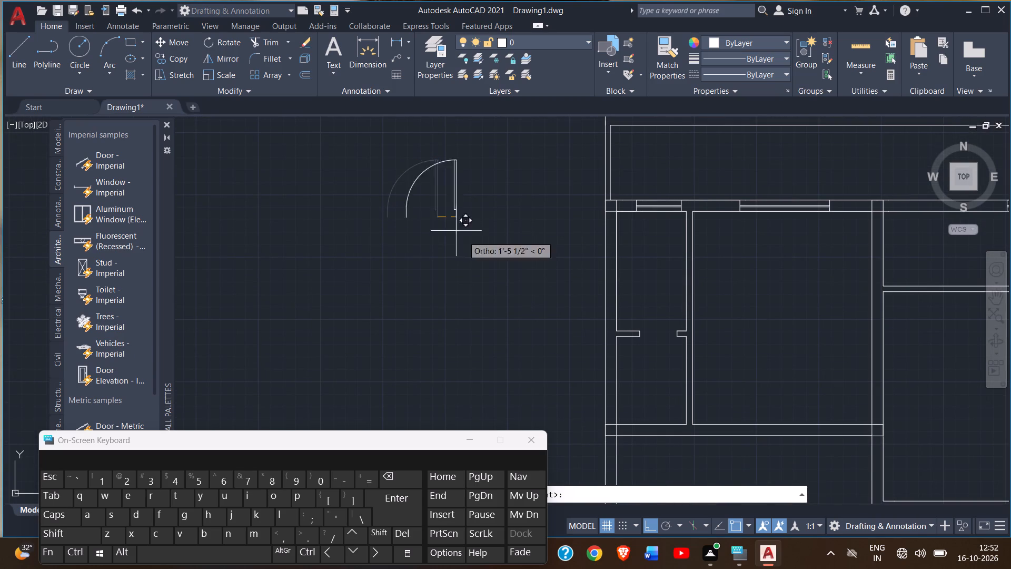
pyautogui.moveTo(465, 238); pyautogui.dragTo(675, 339)
pyautogui.doubleClick(675, 339)
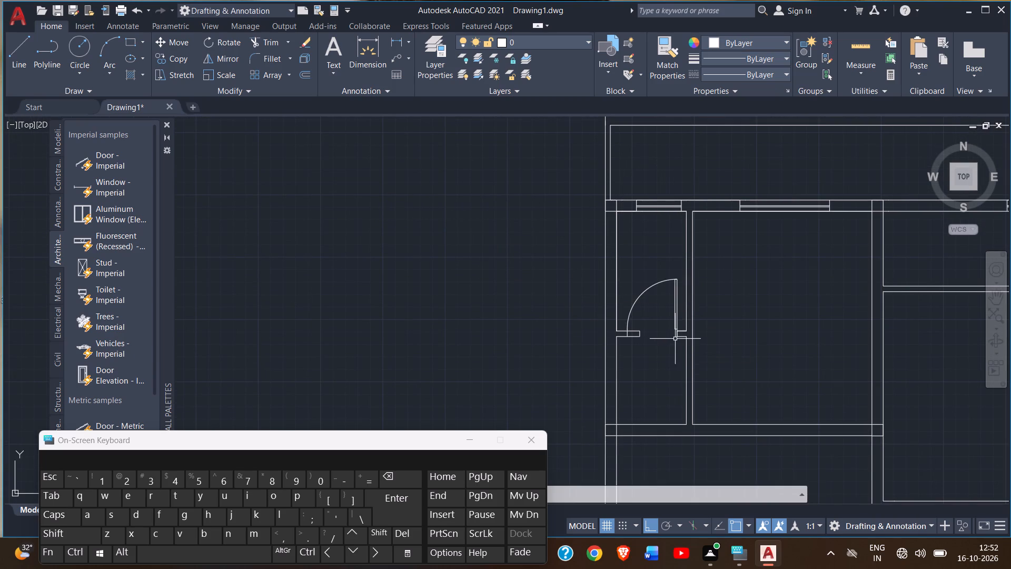
# Scale the door block down about its lower hinge corner so it spans the 2'-6" doorway.
pyautogui.scroll(2, 662, 354)
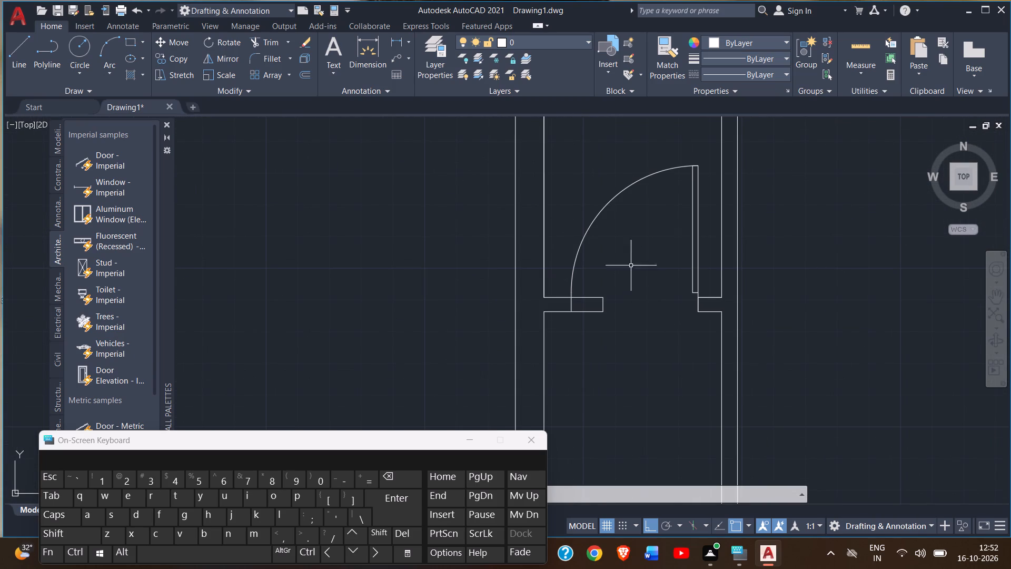
pyautogui.click(695, 237)
pyautogui.click(700, 244)
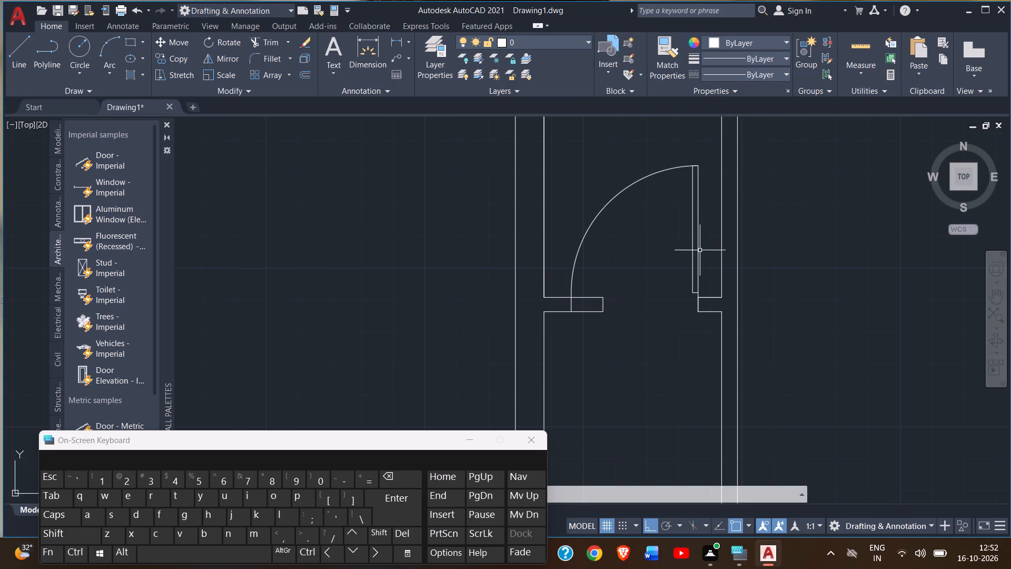
pyautogui.click(693, 246)
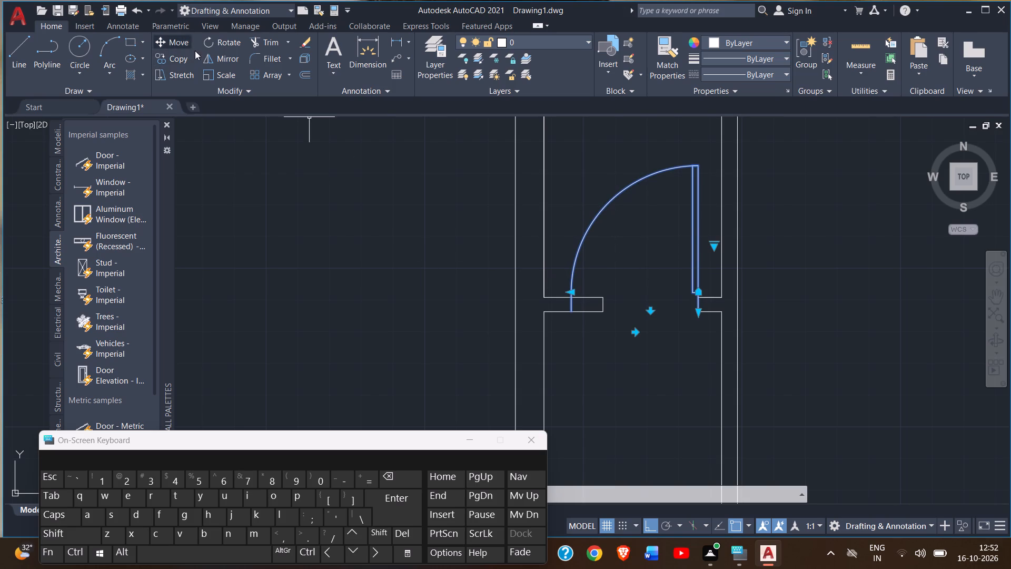
pyautogui.click(228, 75)
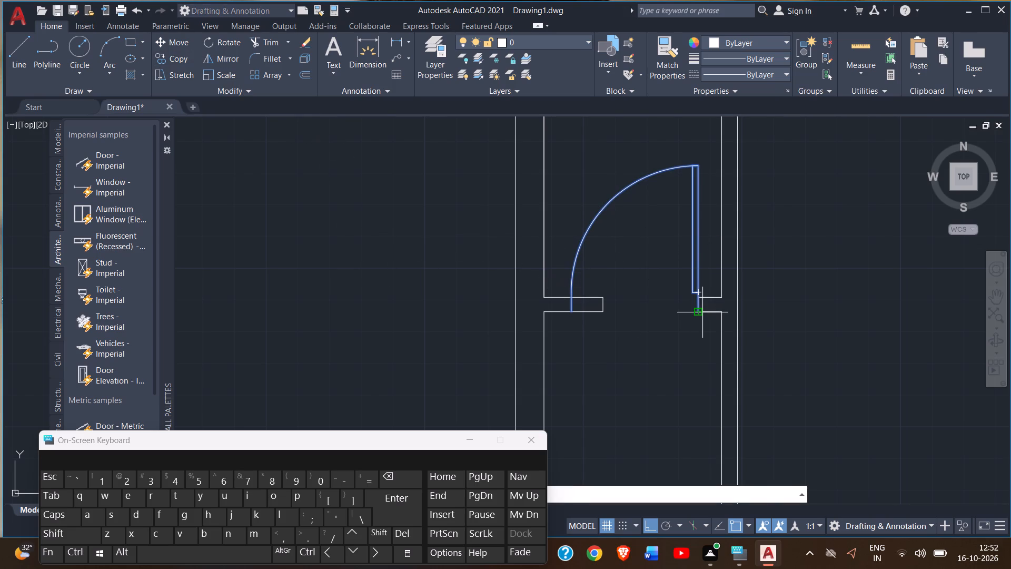
pyautogui.moveTo(699, 312); pyautogui.dragTo(643, 318)
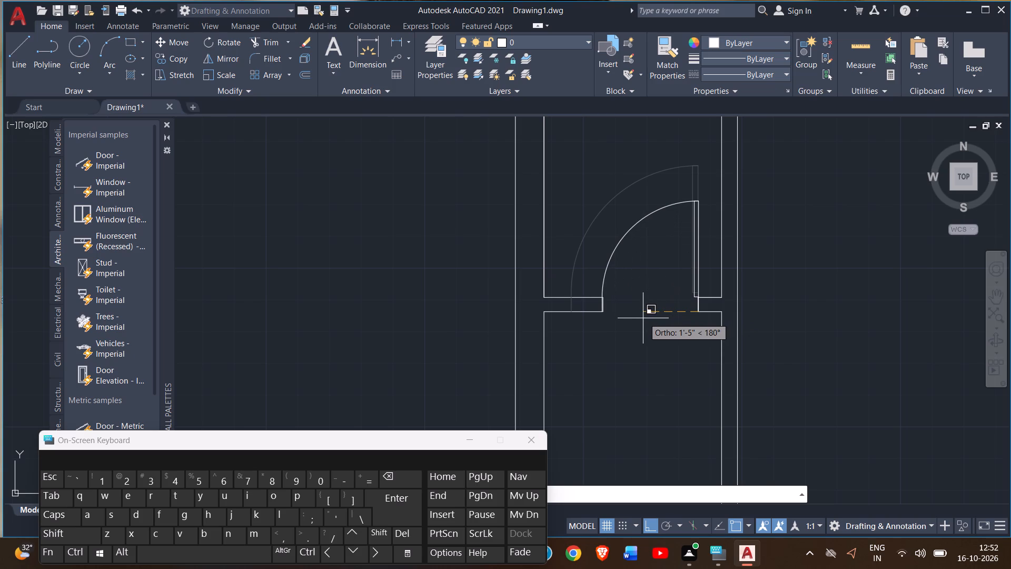
pyautogui.moveTo(643, 318); pyautogui.dragTo(643, 318)
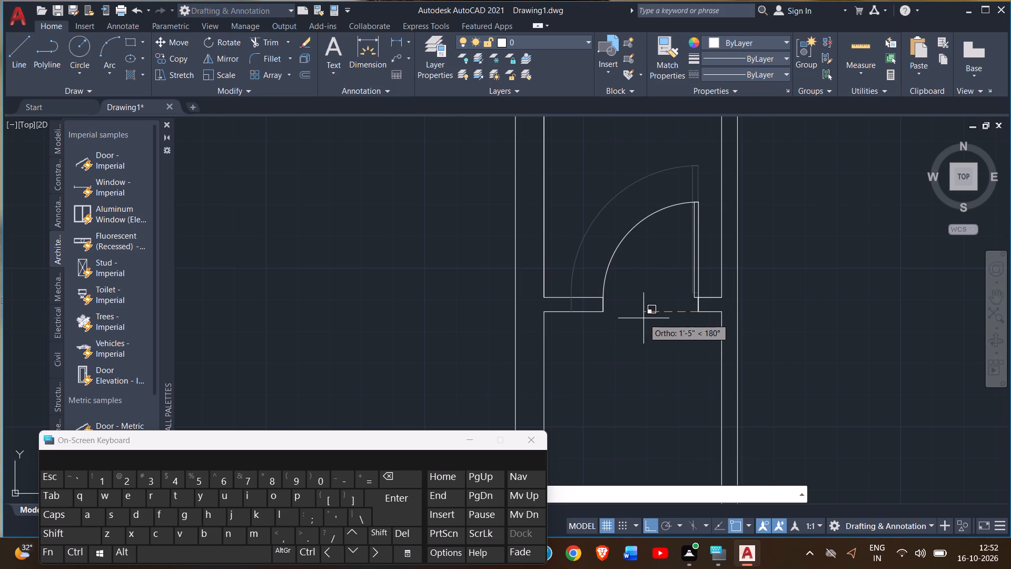
pyautogui.click(643, 318)
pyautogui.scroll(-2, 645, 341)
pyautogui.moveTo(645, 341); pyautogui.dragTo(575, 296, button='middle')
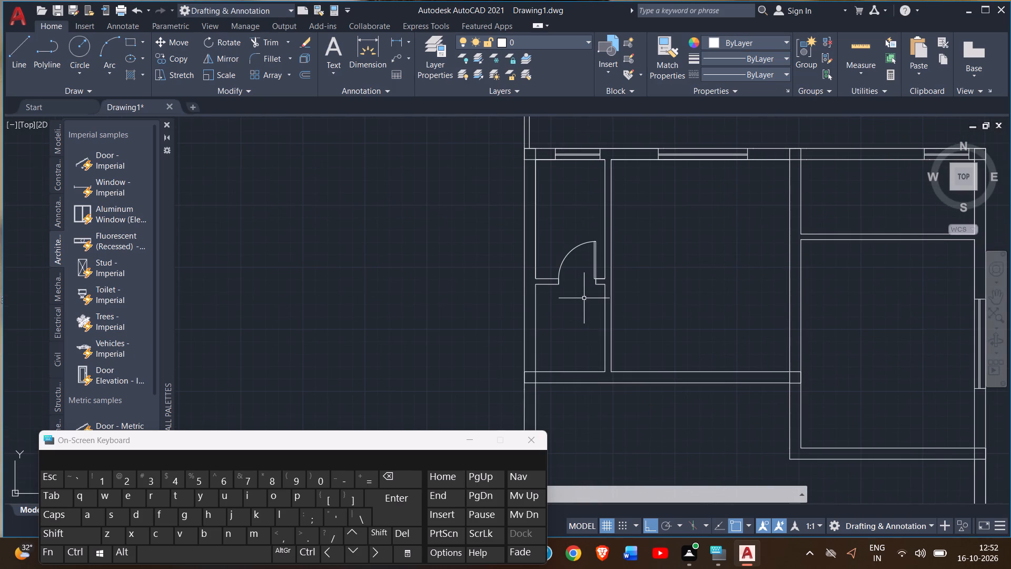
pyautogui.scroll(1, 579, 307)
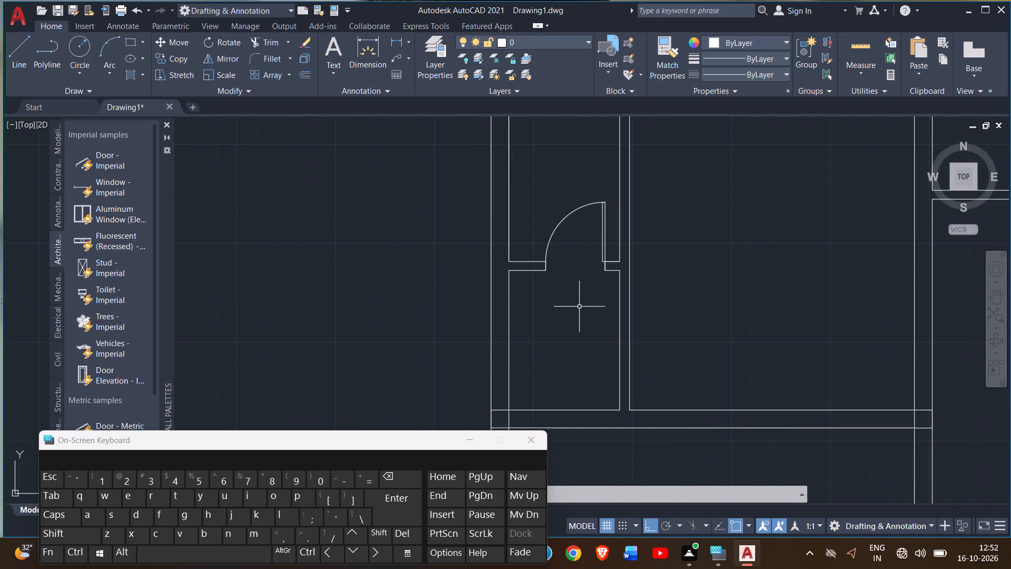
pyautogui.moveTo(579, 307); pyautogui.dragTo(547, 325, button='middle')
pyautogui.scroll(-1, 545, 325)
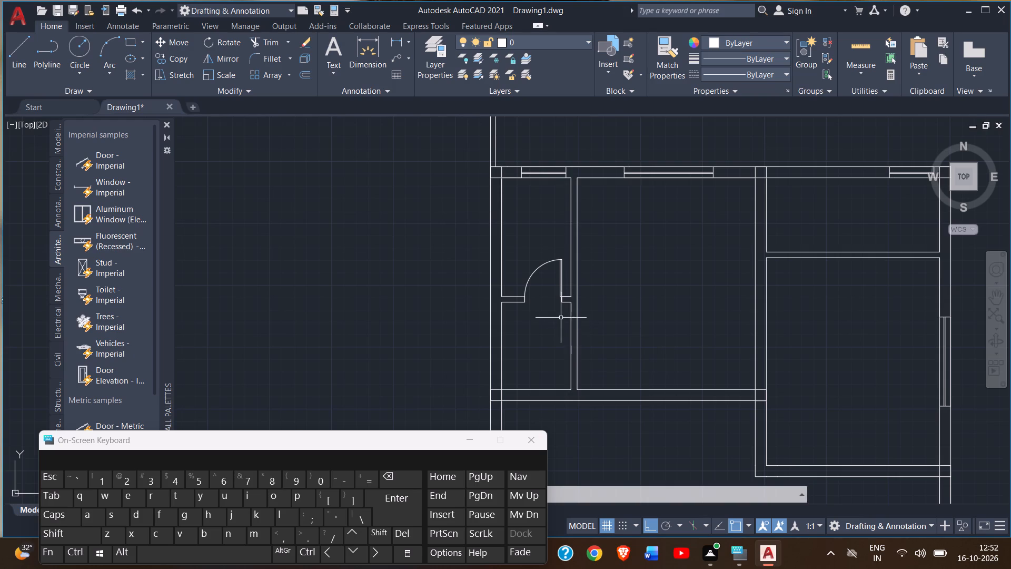
# Draw the east jamb line across the wall south of the central room, a short distance west of the room's east wall.
pyautogui.moveTo(560, 317); pyautogui.dragTo(542, 308, button='middle')
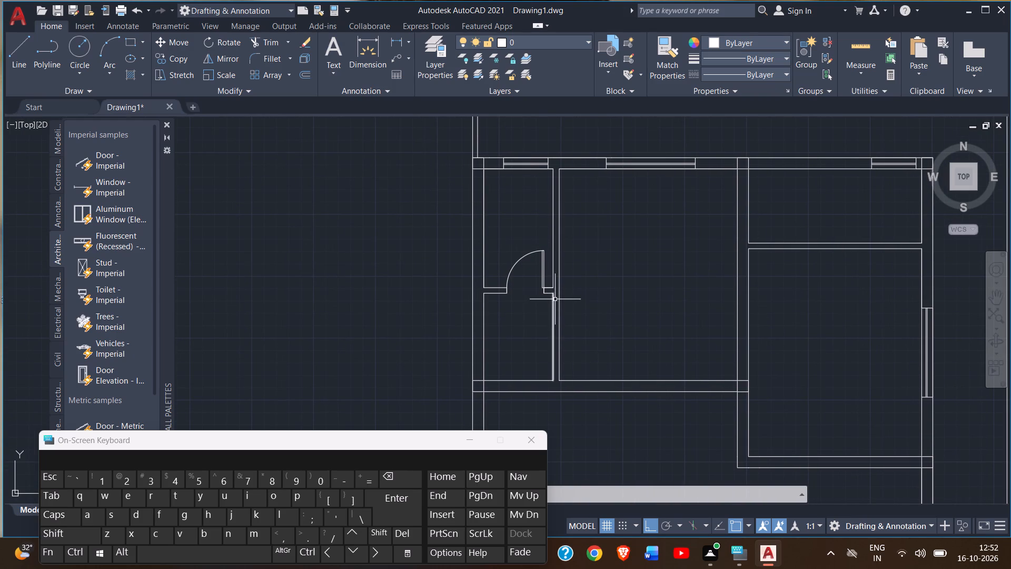
pyautogui.moveTo(609, 336); pyautogui.dragTo(575, 309, button='middle')
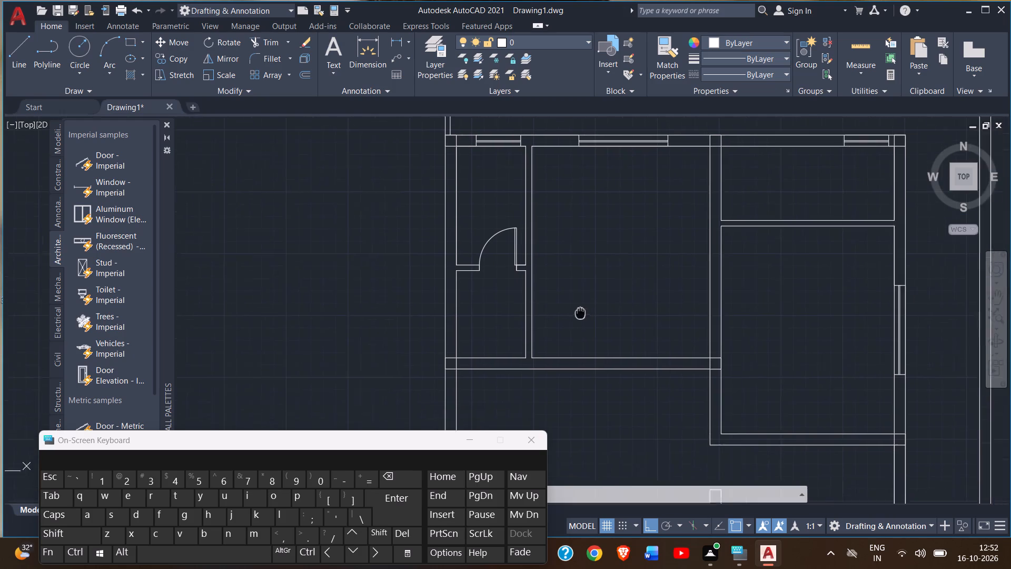
pyautogui.moveTo(575, 309); pyautogui.dragTo(572, 307, button='middle')
pyautogui.click(15, 63)
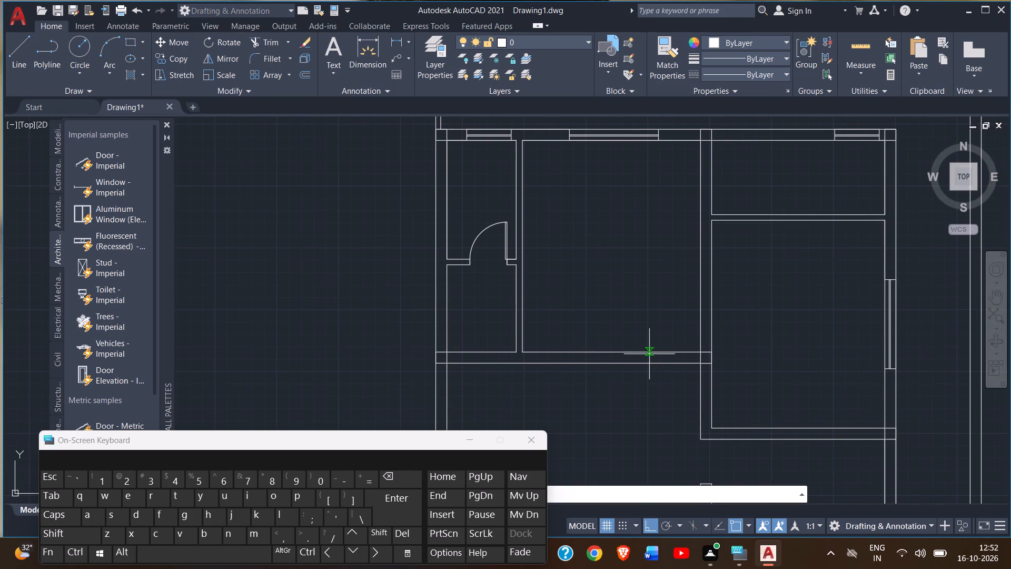
pyautogui.click(698, 353)
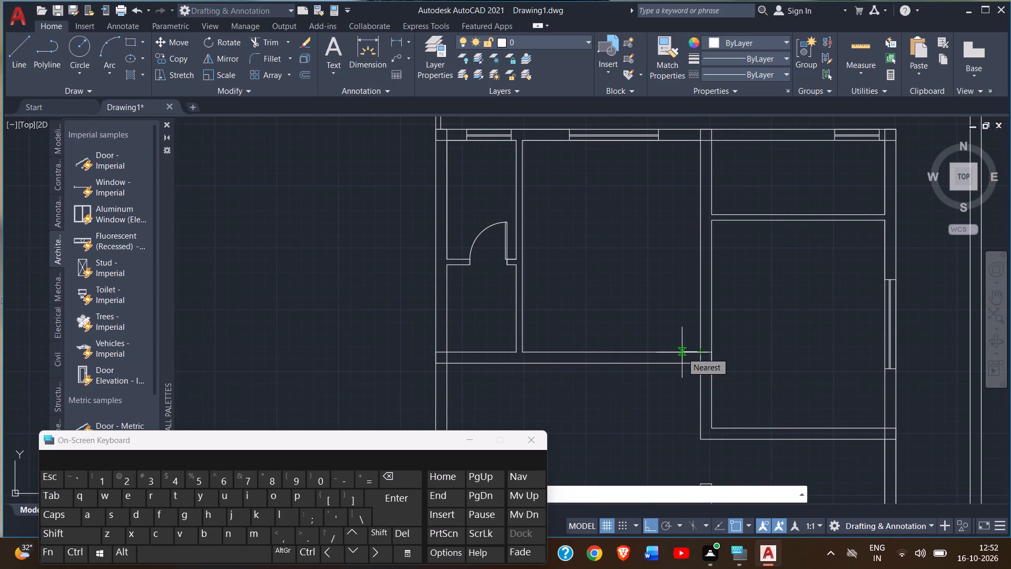
pyautogui.scroll(1, 682, 352)
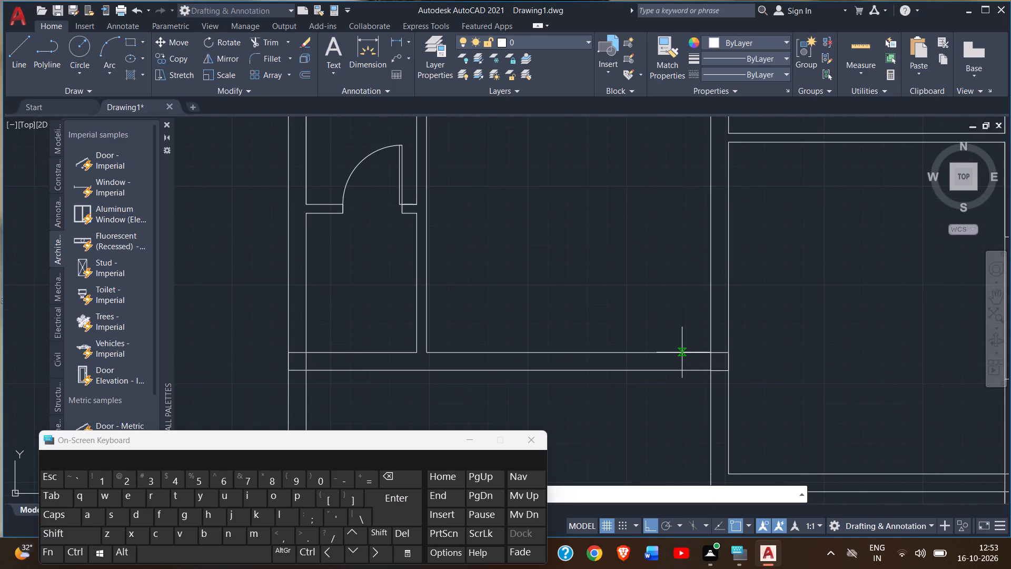
pyautogui.click(685, 352)
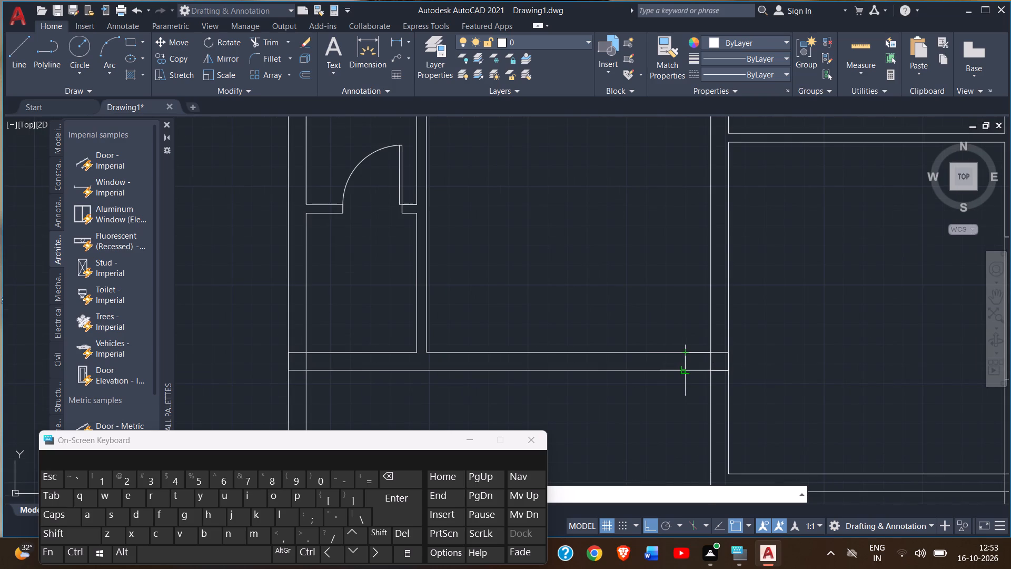
pyautogui.click(688, 369)
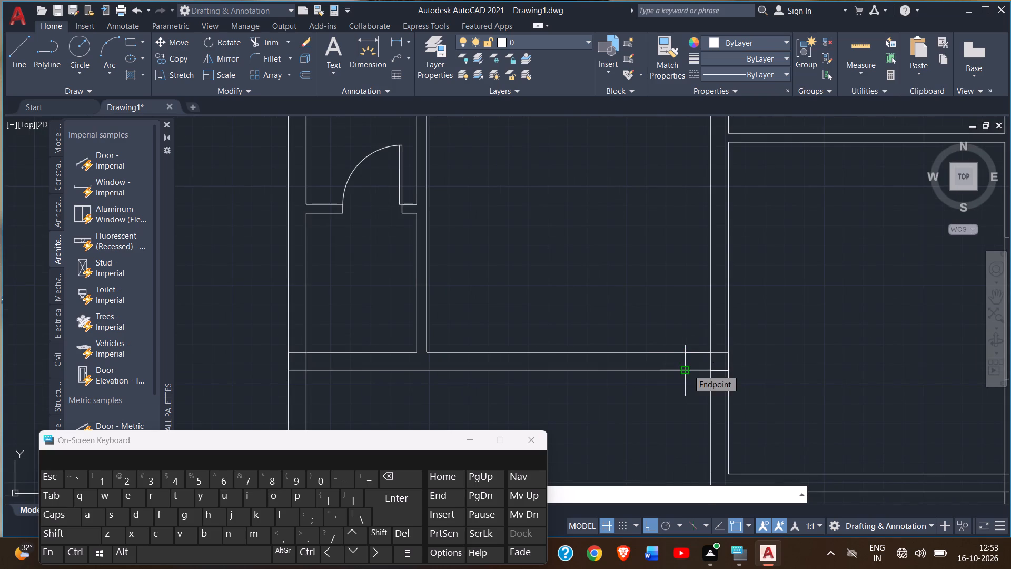
# Continue the line 3' west along the wall's lower face and up across the wall as the west jamb.
pyautogui.scroll(-2, 688, 369)
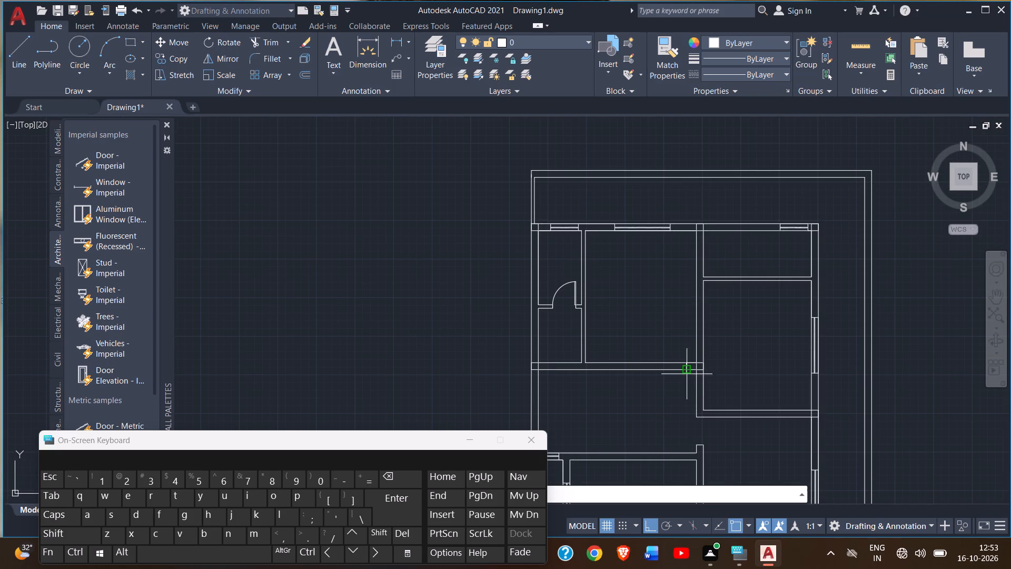
pyautogui.write("3'")
pyautogui.press('Return')
pyautogui.scroll(1, 651, 333)
pyautogui.scroll(2, 666, 382)
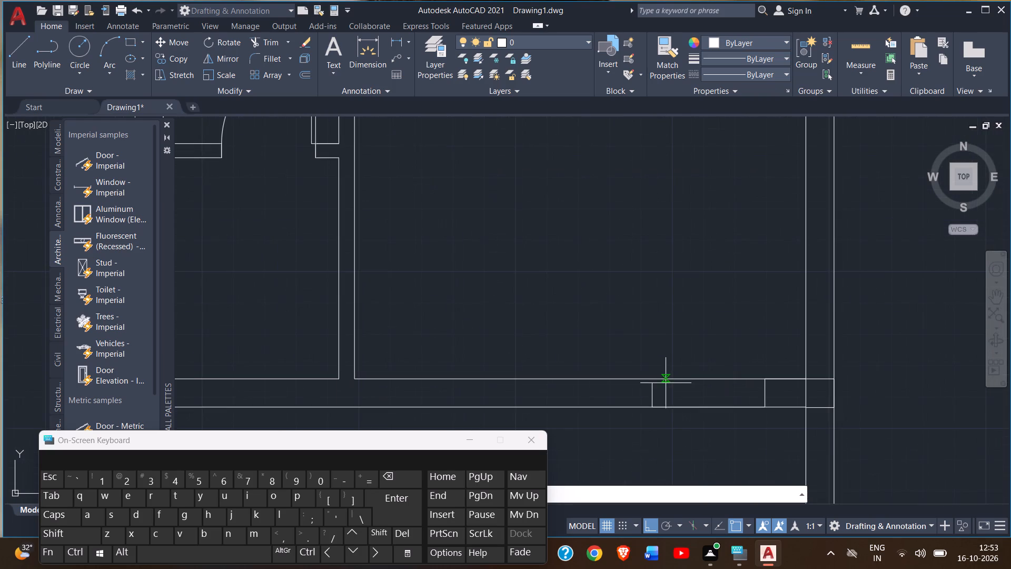
pyautogui.click(650, 379)
pyautogui.rightClick(651, 370)
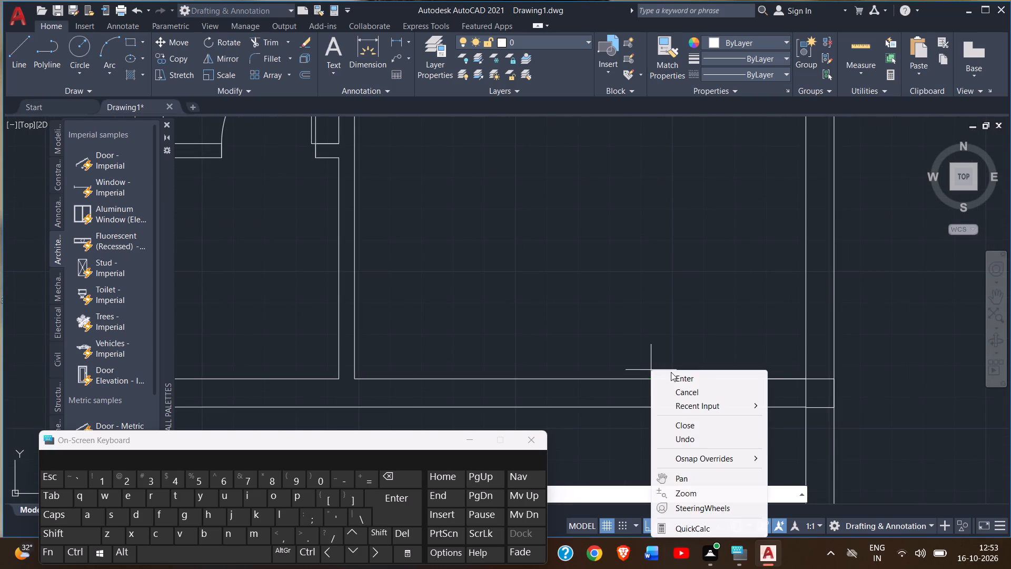
pyautogui.click(672, 374)
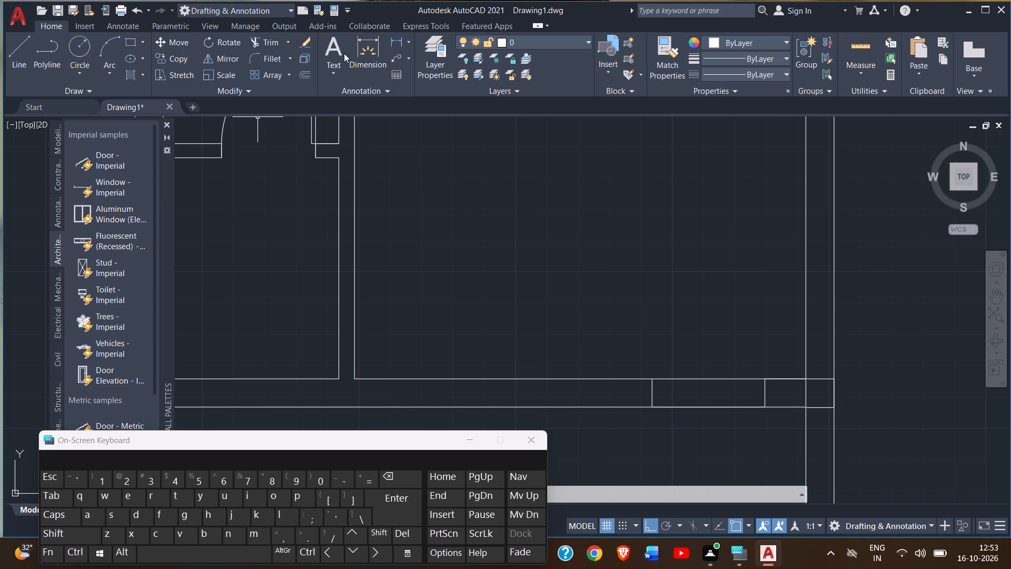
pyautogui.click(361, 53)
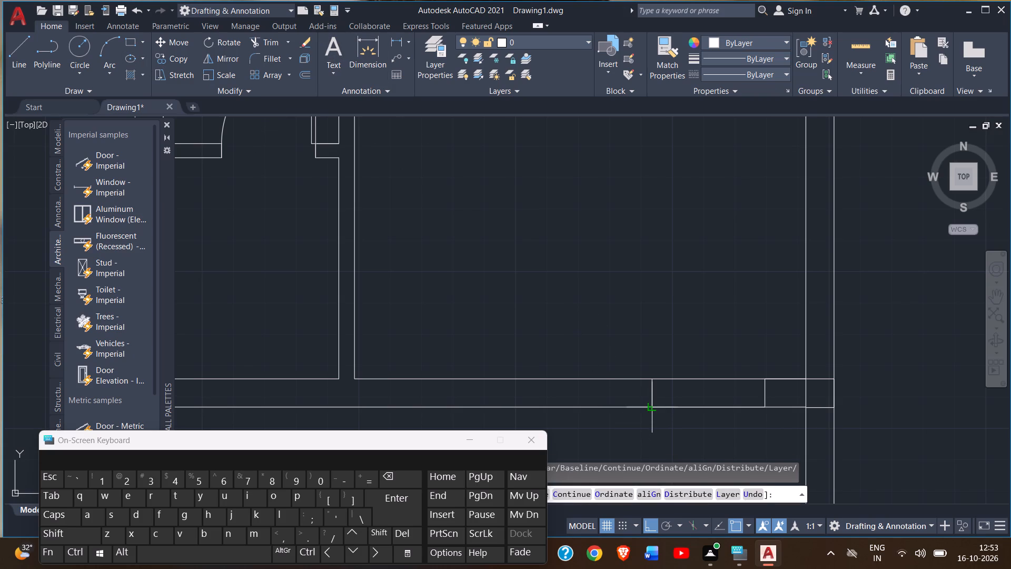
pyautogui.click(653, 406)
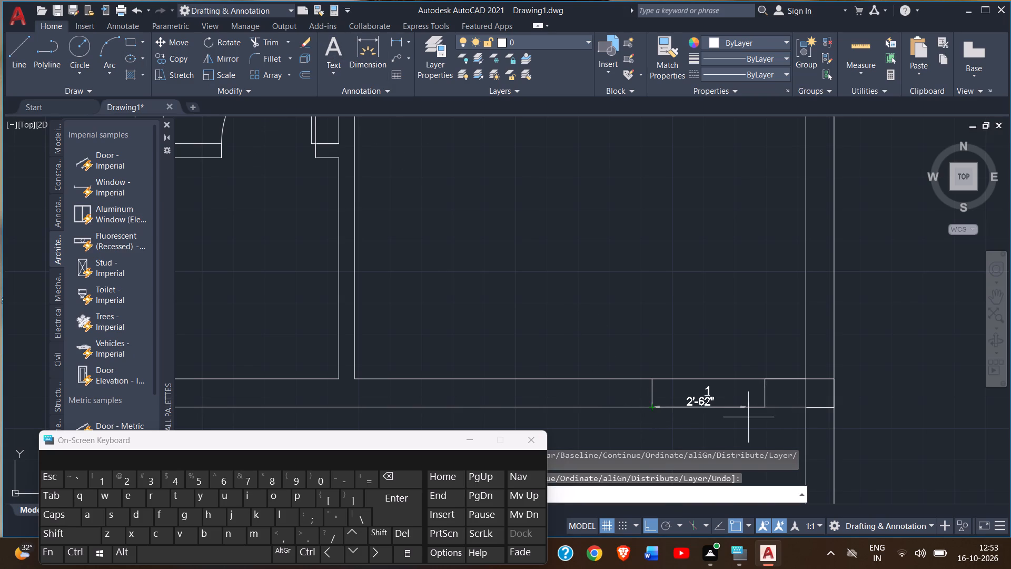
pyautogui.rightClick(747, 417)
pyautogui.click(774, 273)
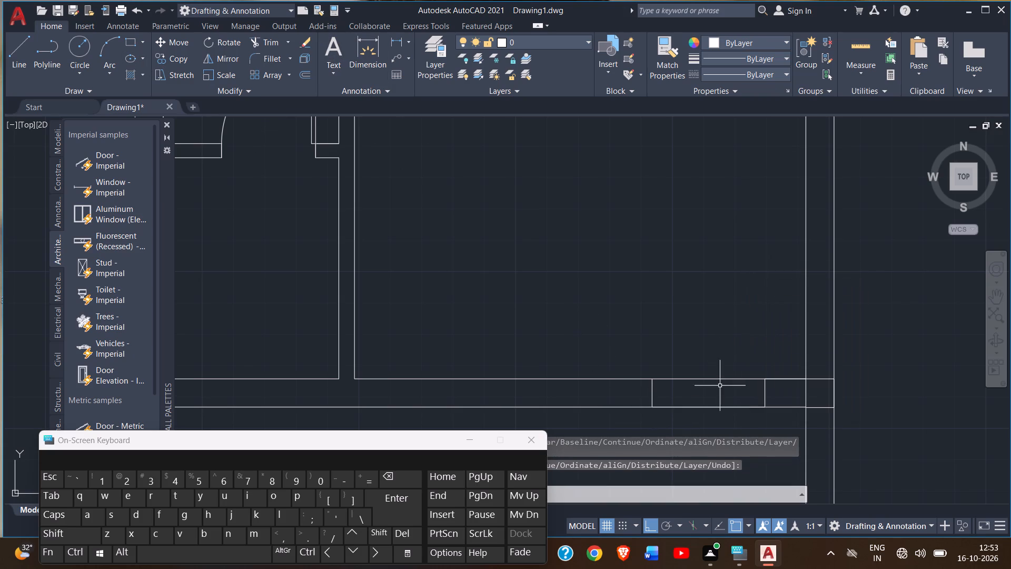
# Trim the upper and lower wall lines between the two new jambs to open the central room's doorway.
pyautogui.click(257, 39)
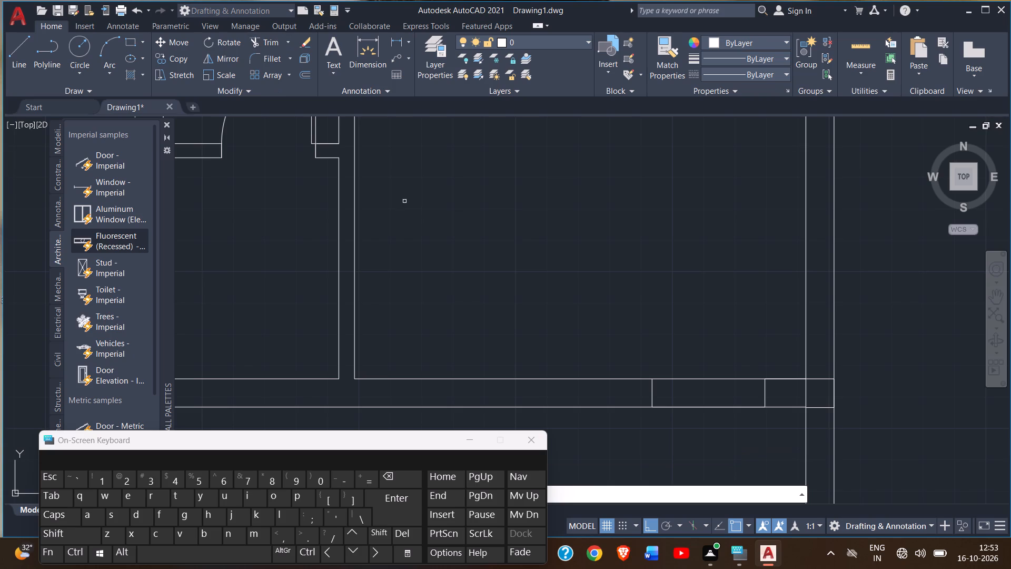
pyautogui.click(700, 380)
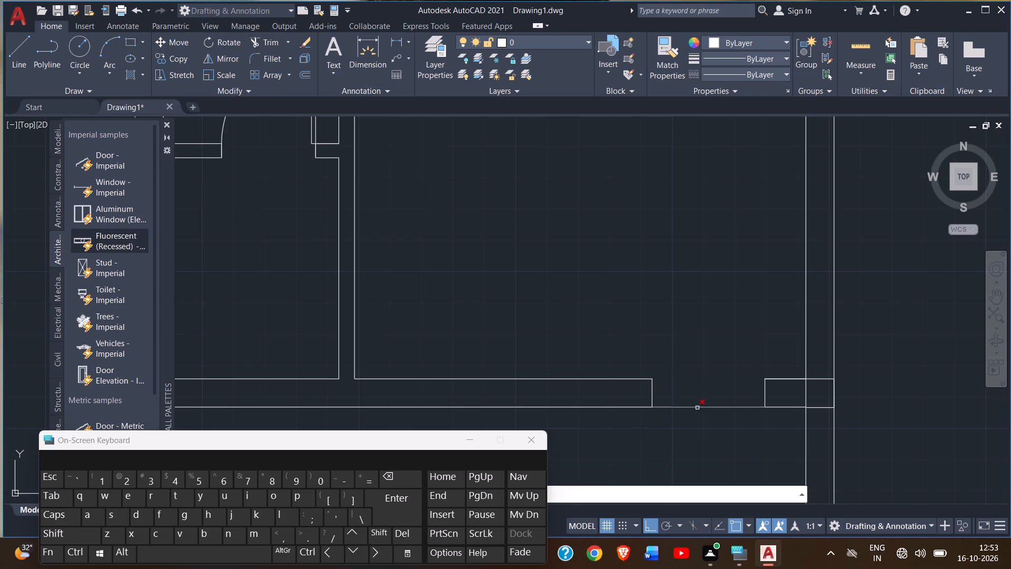
pyautogui.click(697, 407)
pyautogui.click(699, 407)
pyautogui.scroll(-1, 670, 333)
pyautogui.moveTo(670, 333); pyautogui.dragTo(656, 297, button='middle')
pyautogui.rightClick(659, 298)
pyautogui.click(676, 303)
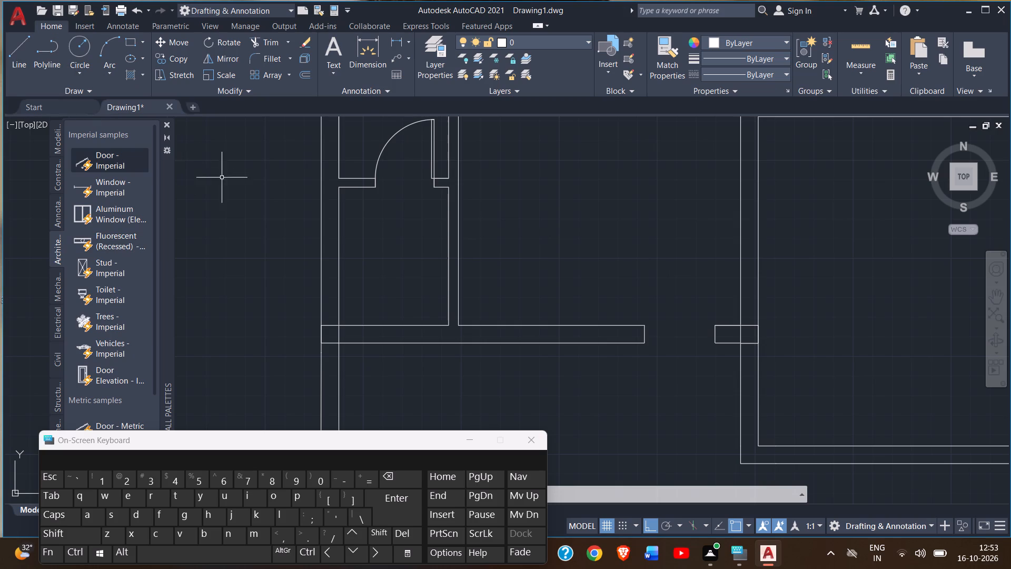
# Copy the door block from the small western rooms by its lower hinge corner onto the lower end of the new doorway's east jamb.
pyautogui.scroll(-2, 332, 209)
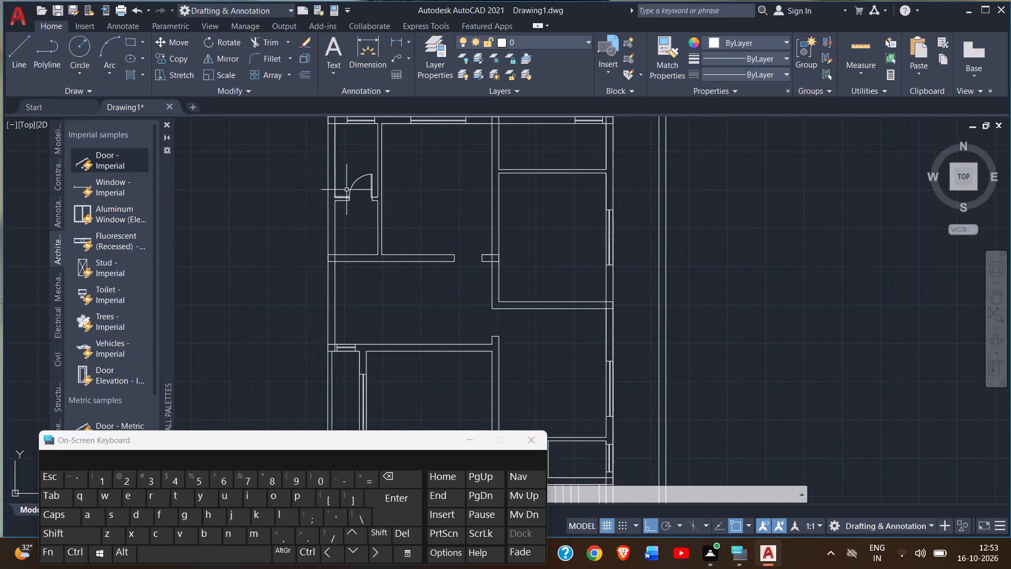
pyautogui.doubleClick(366, 175)
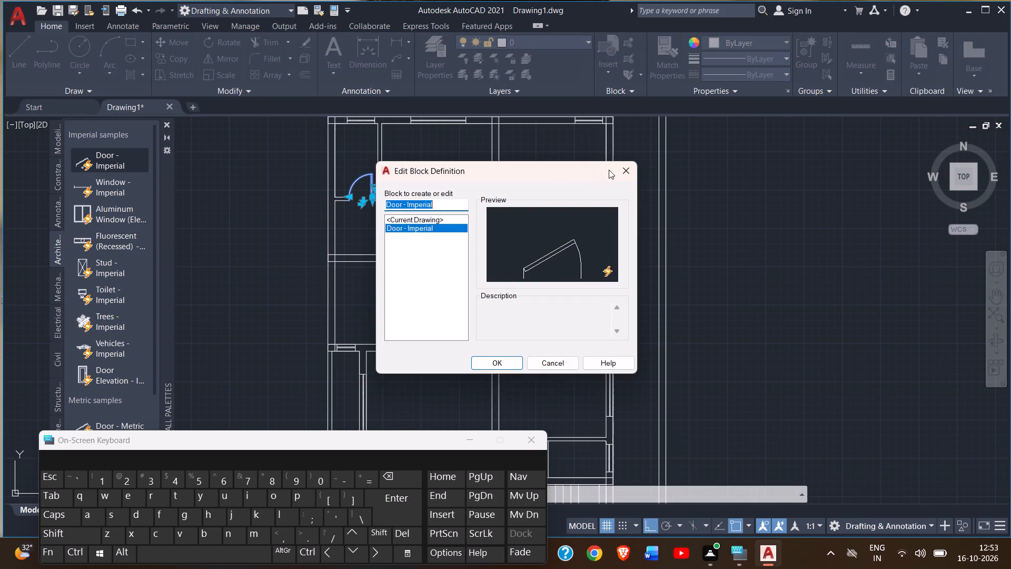
pyautogui.click(619, 171)
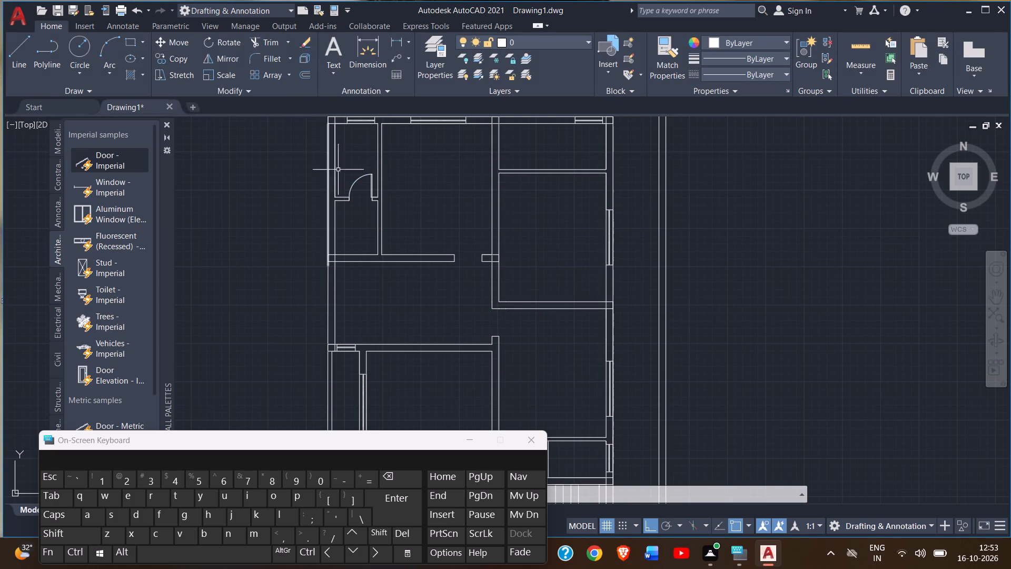
pyautogui.click(354, 181)
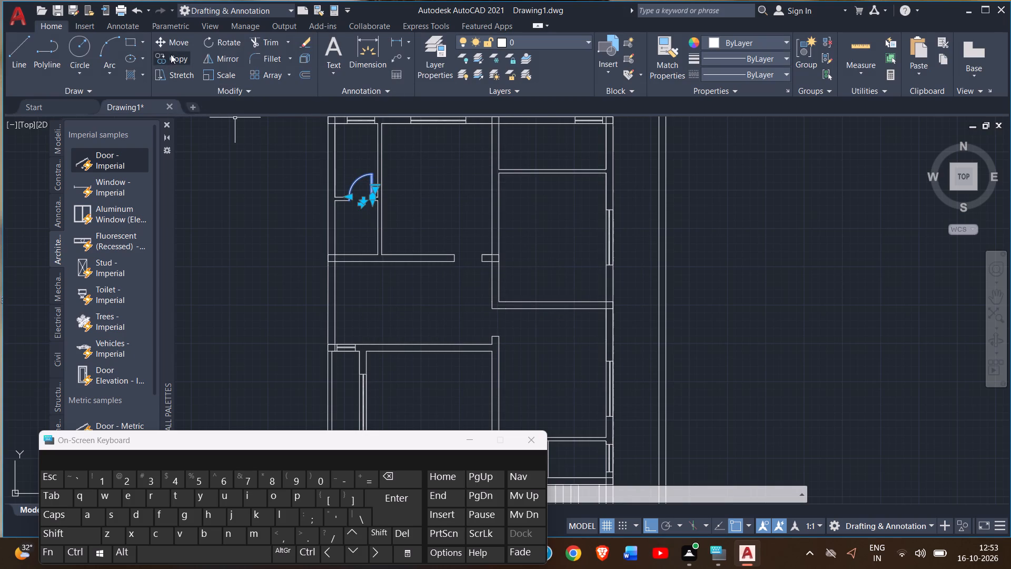
pyautogui.click(175, 65)
pyautogui.scroll(2, 381, 199)
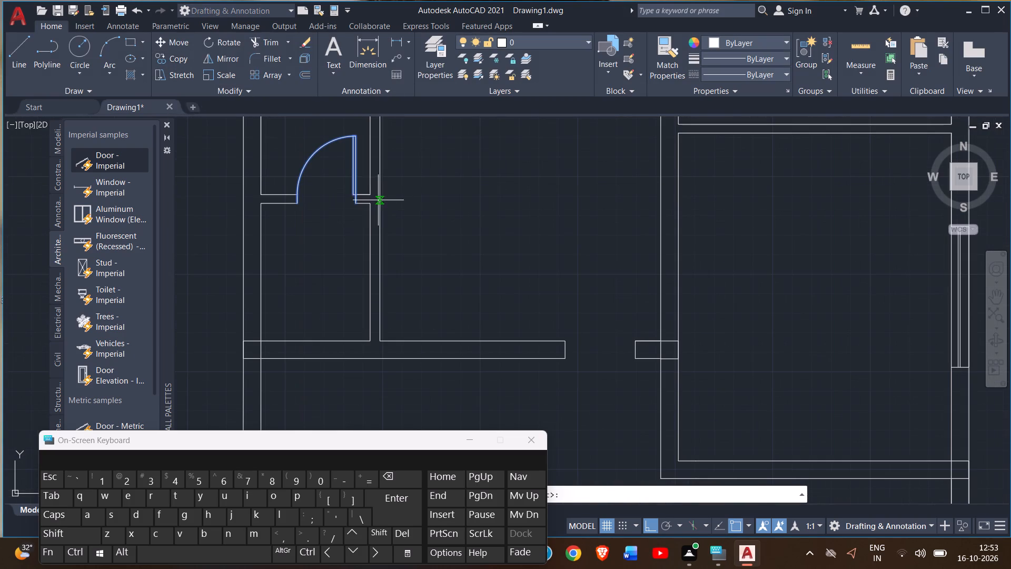
pyautogui.moveTo(354, 203); pyautogui.dragTo(613, 351)
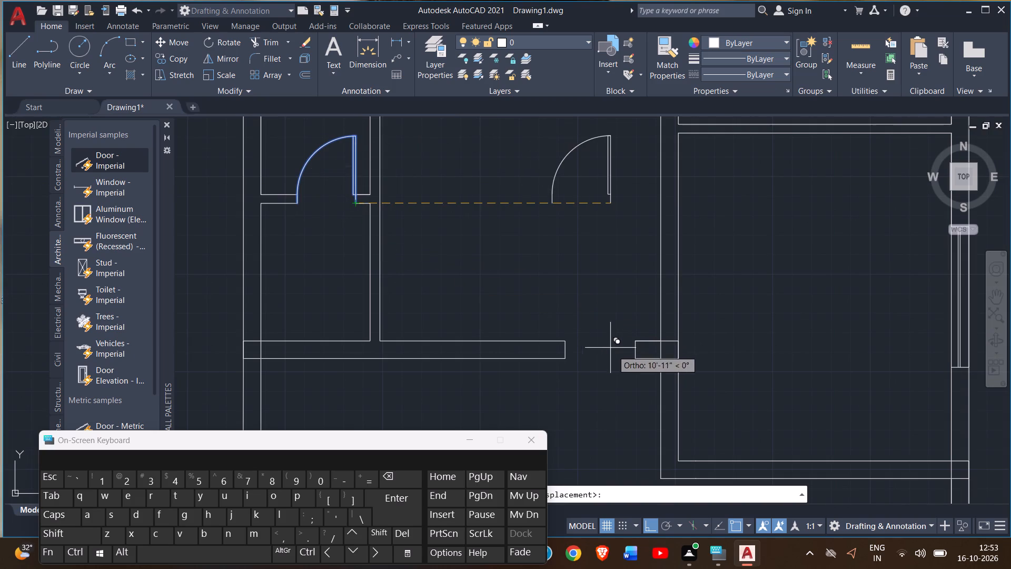
pyautogui.moveTo(613, 351); pyautogui.dragTo(631, 358)
pyautogui.tripleClick(631, 358)
pyautogui.click(632, 358)
pyautogui.click(636, 357)
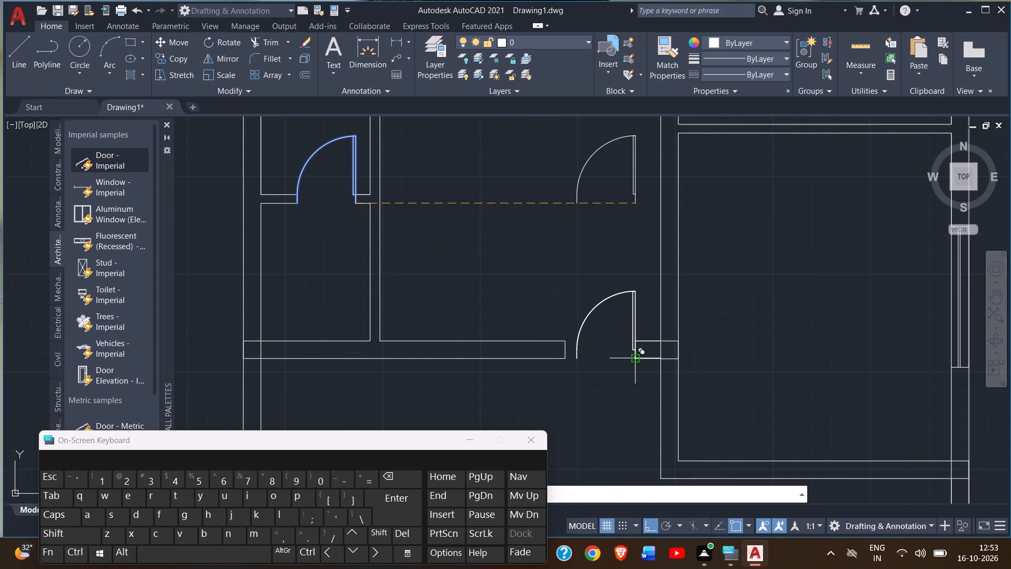
pyautogui.rightClick(610, 358)
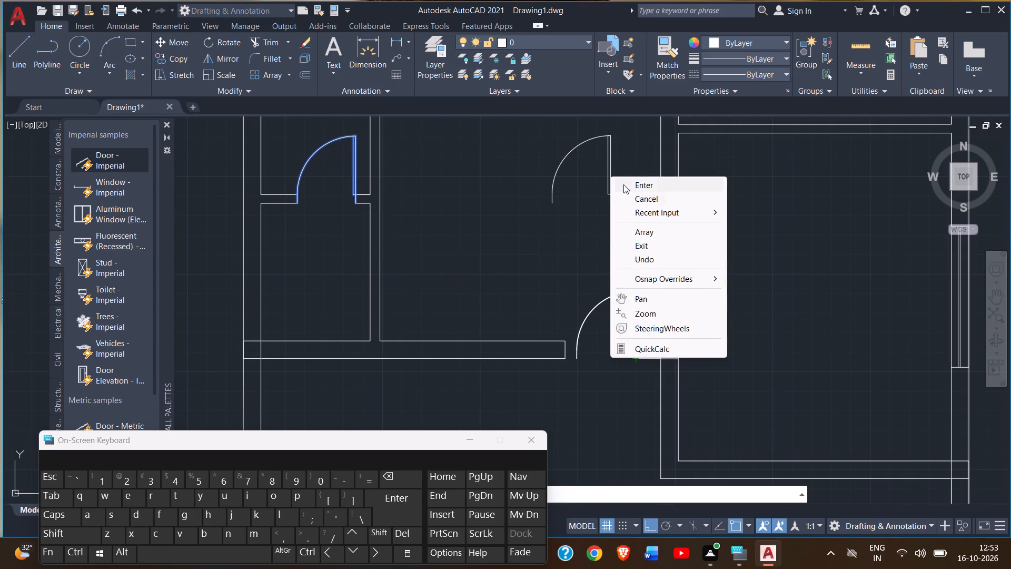
pyautogui.click(628, 183)
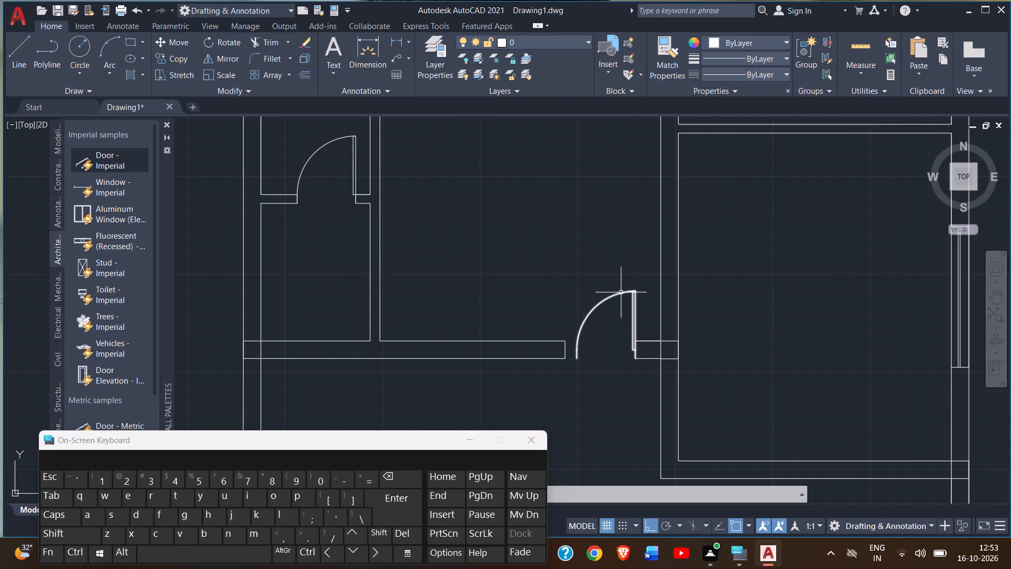
# Scale the copied door block up about its lower hinge corner so it spans the 3' doorway.
pyautogui.click(621, 292)
pyautogui.click(221, 79)
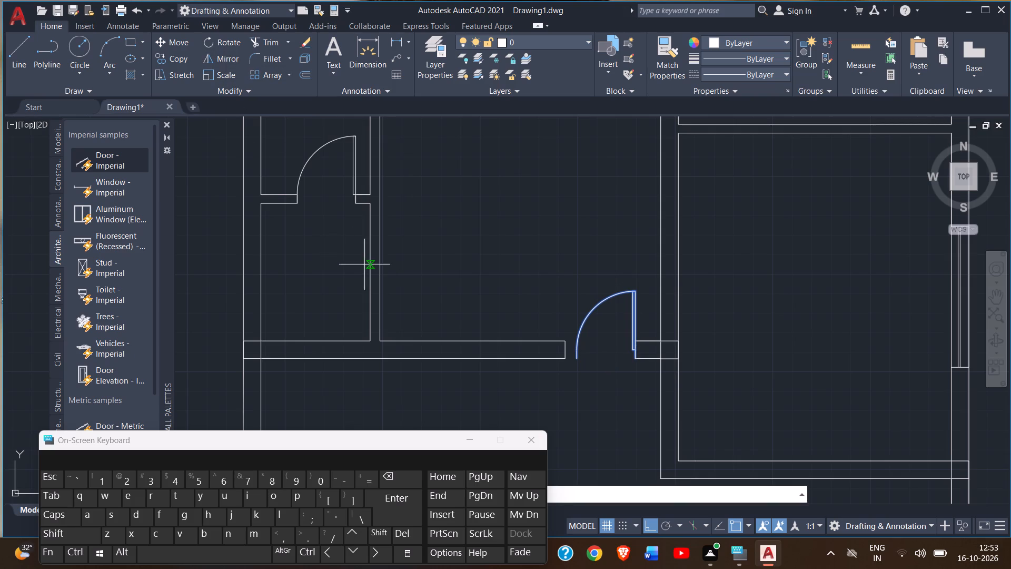
pyautogui.moveTo(633, 359); pyautogui.dragTo(614, 359)
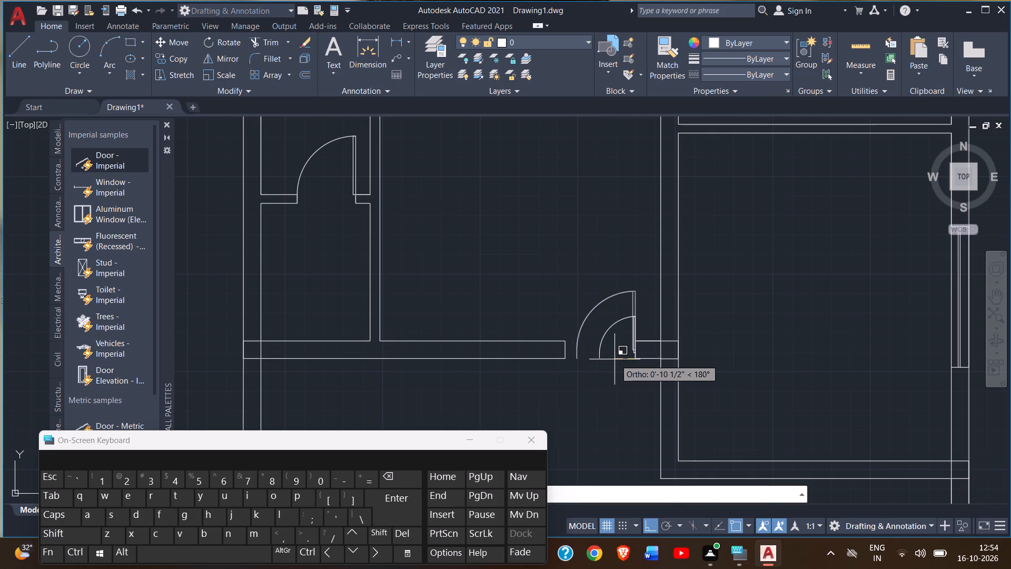
pyautogui.moveTo(614, 359); pyautogui.dragTo(596, 376)
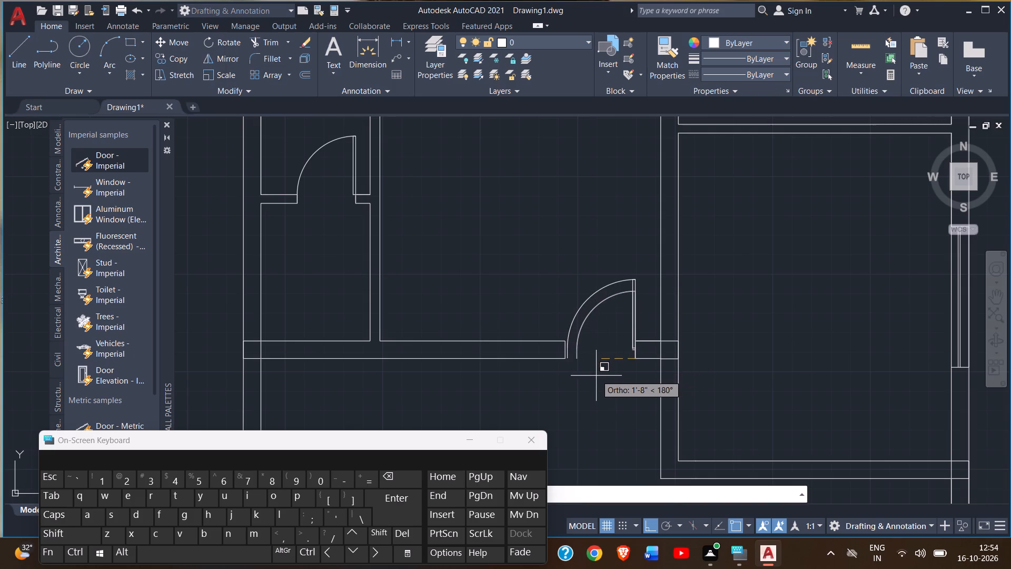
pyautogui.moveTo(596, 376); pyautogui.dragTo(595, 381)
pyautogui.click(595, 381)
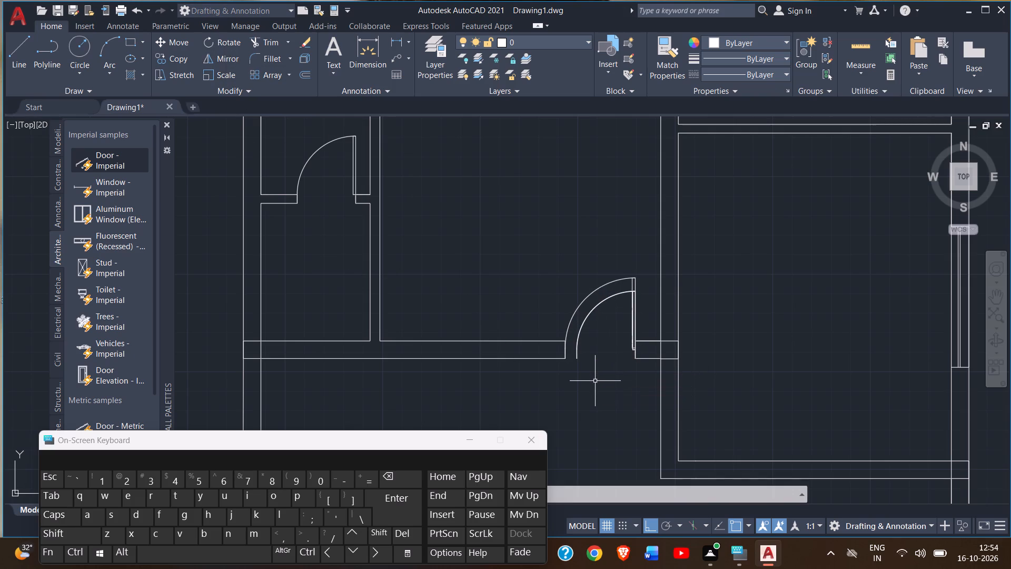
# Delete the stacked smaller door copies left inside the enlarged door in the central room's doorway.
pyautogui.click(578, 334)
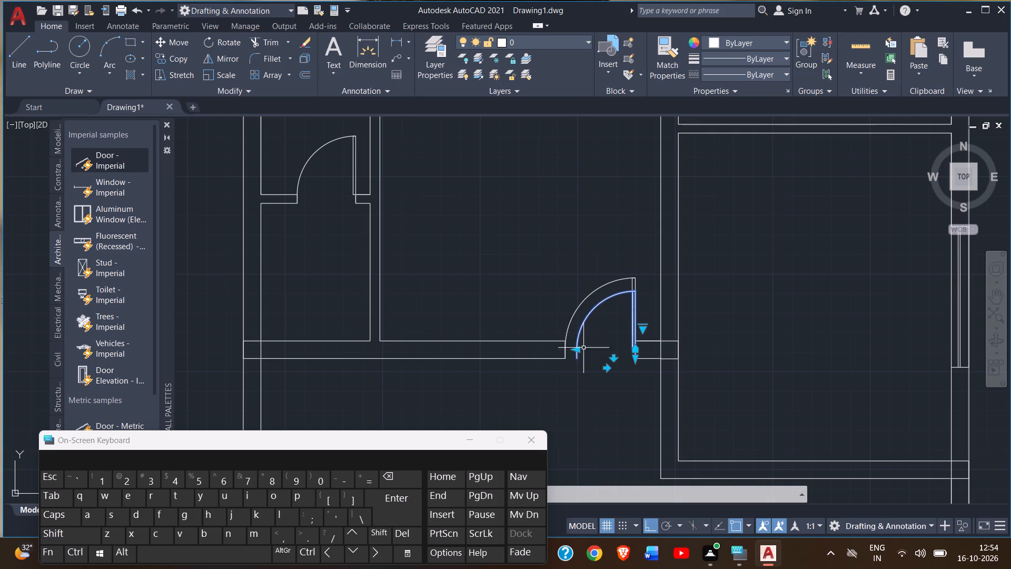
pyautogui.press('Delete')
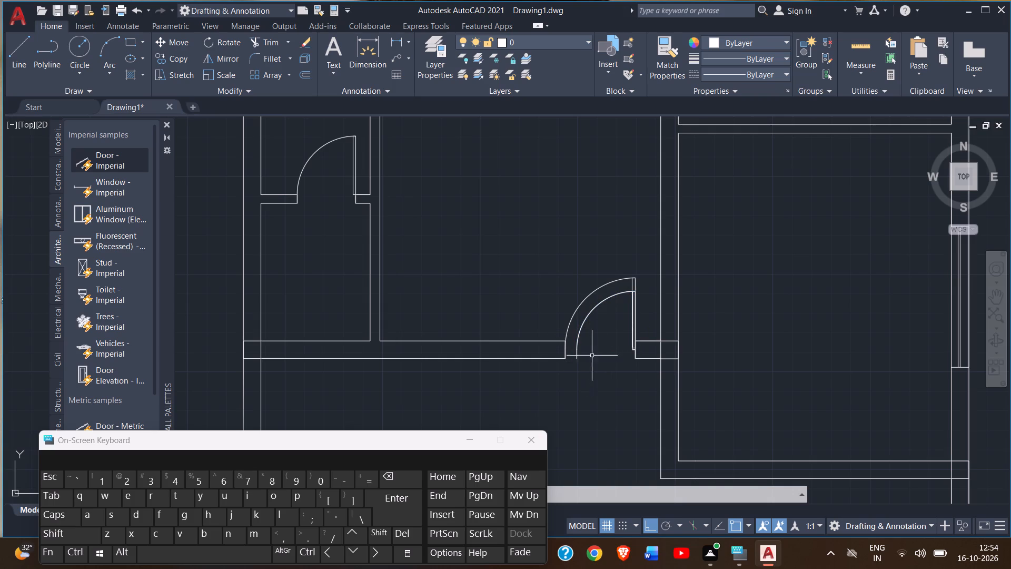
pyautogui.click(583, 322)
pyautogui.press('Delete')
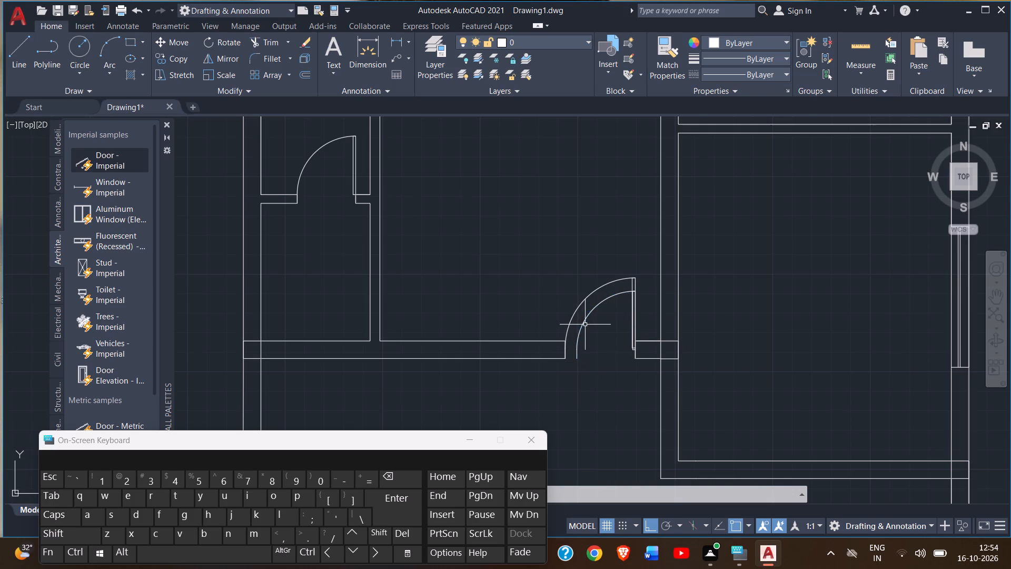
pyautogui.click(581, 325)
pyautogui.press('Delete')
pyautogui.scroll(-1, 586, 366)
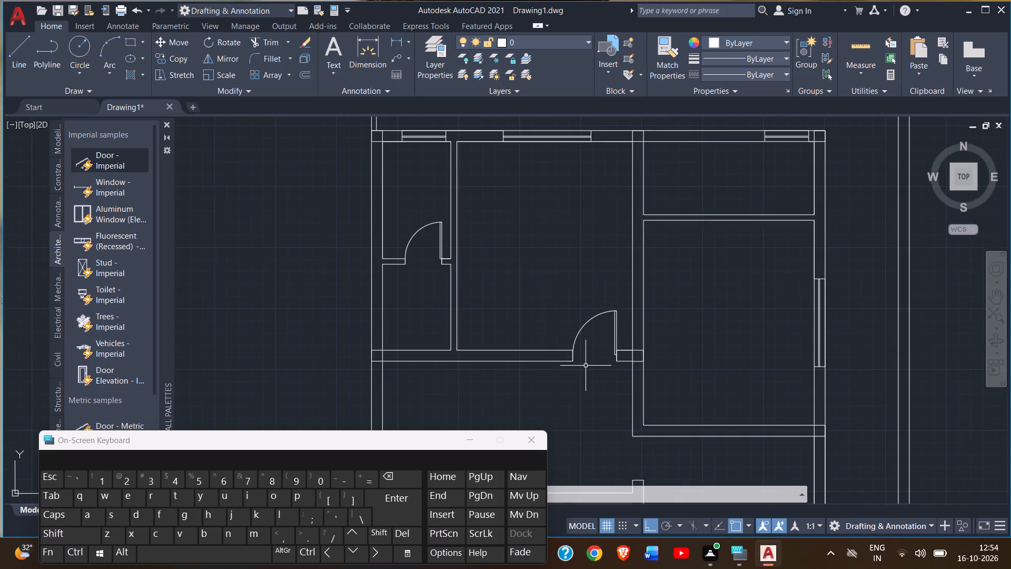
# Insert an imperial door block in the empty area west of the floor plan.
pyautogui.moveTo(583, 366); pyautogui.dragTo(553, 215, button='middle')
pyautogui.moveTo(570, 321); pyautogui.dragTo(557, 270, button='middle')
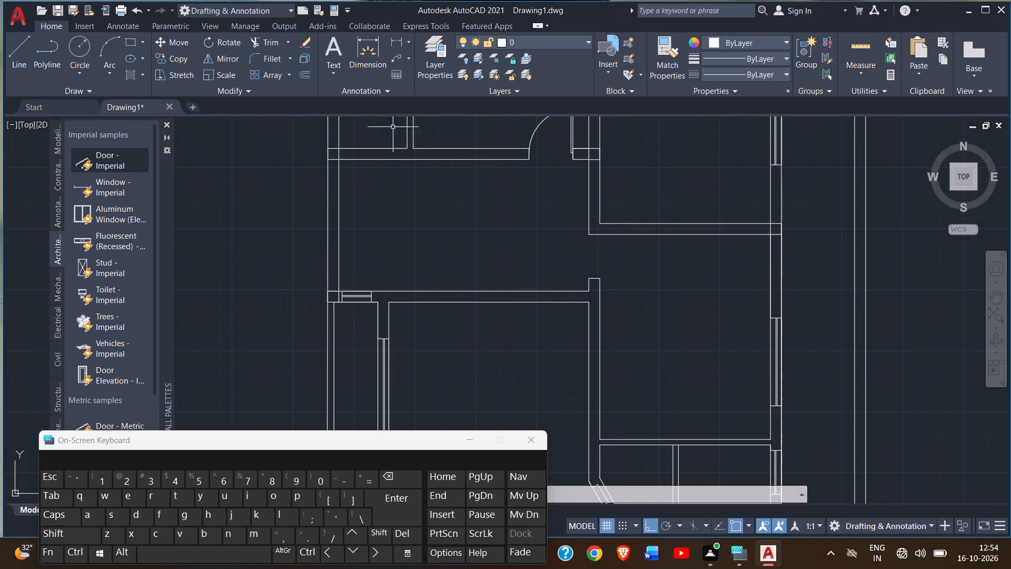
pyautogui.moveTo(473, 207); pyautogui.dragTo(518, 346, button='middle')
pyautogui.scroll(-3, 517, 347)
pyautogui.scroll(-1, 374, 285)
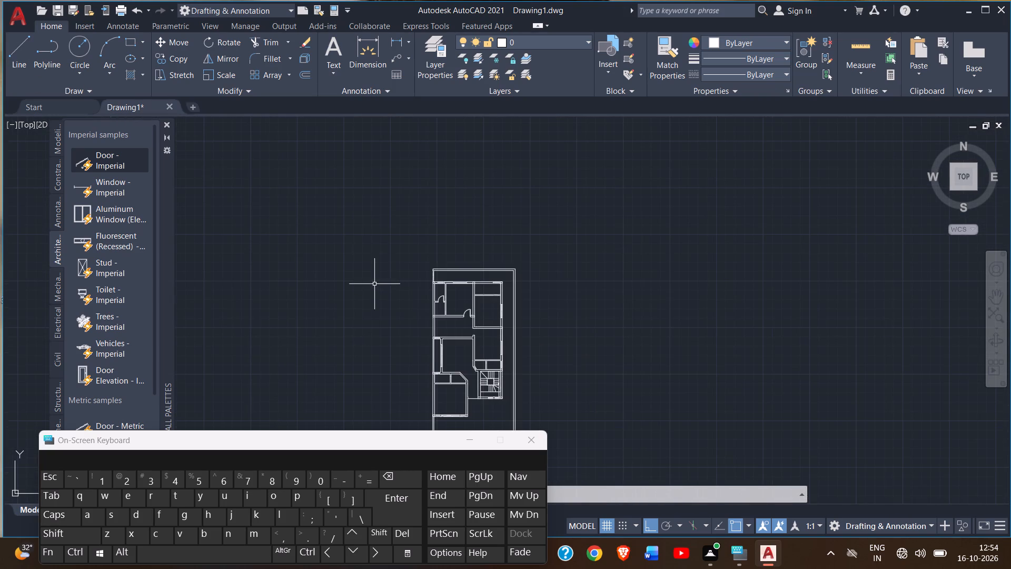
pyautogui.moveTo(374, 283); pyautogui.dragTo(493, 242, button='middle')
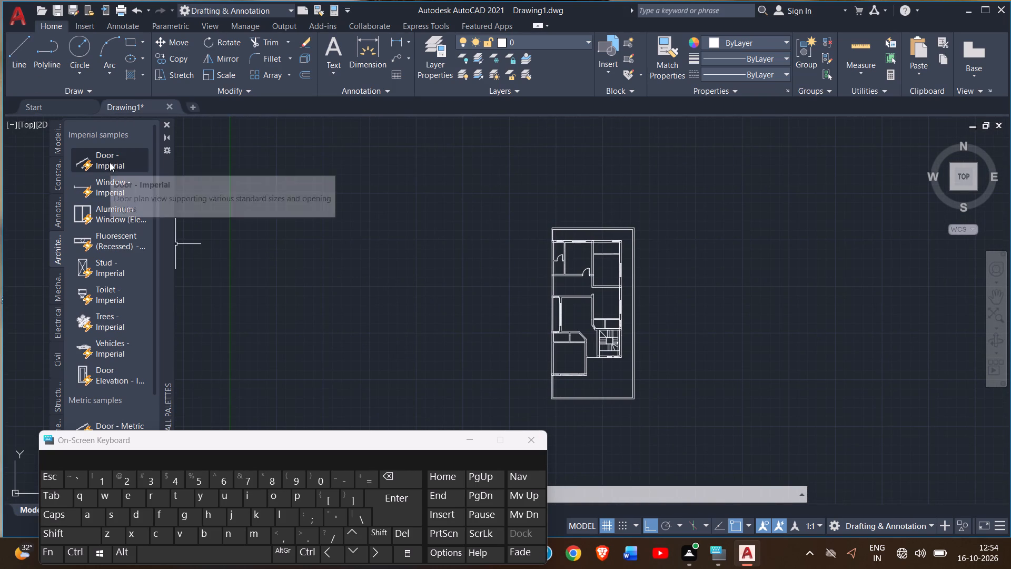
pyautogui.click(110, 161)
pyautogui.moveTo(409, 239); pyautogui.dragTo(415, 244)
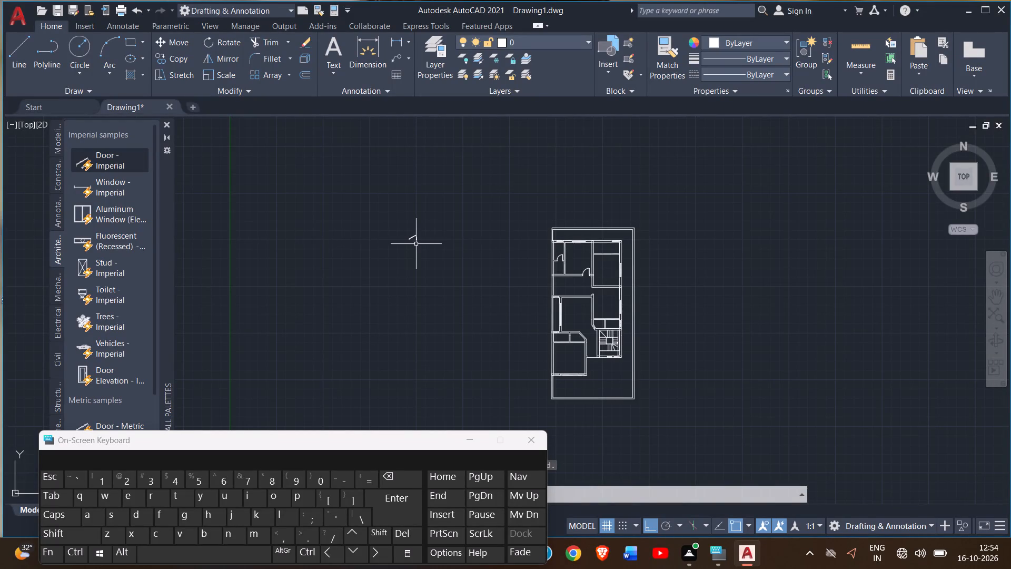
pyautogui.scroll(2, 415, 233)
pyautogui.rightClick(420, 218)
# Set the opening angle of the newly inserted door block to 90º.
pyautogui.click(413, 207)
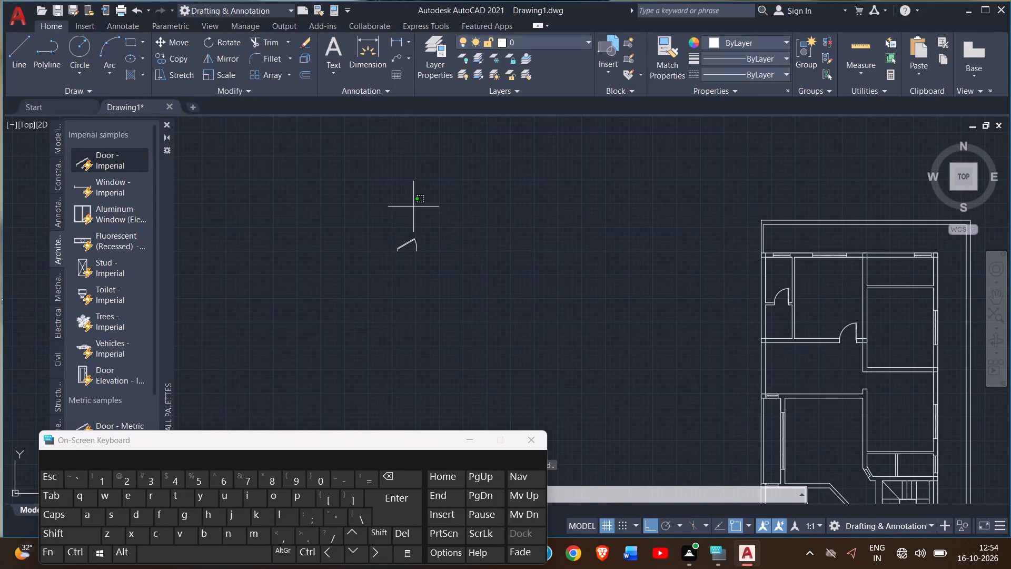
pyautogui.click(413, 207)
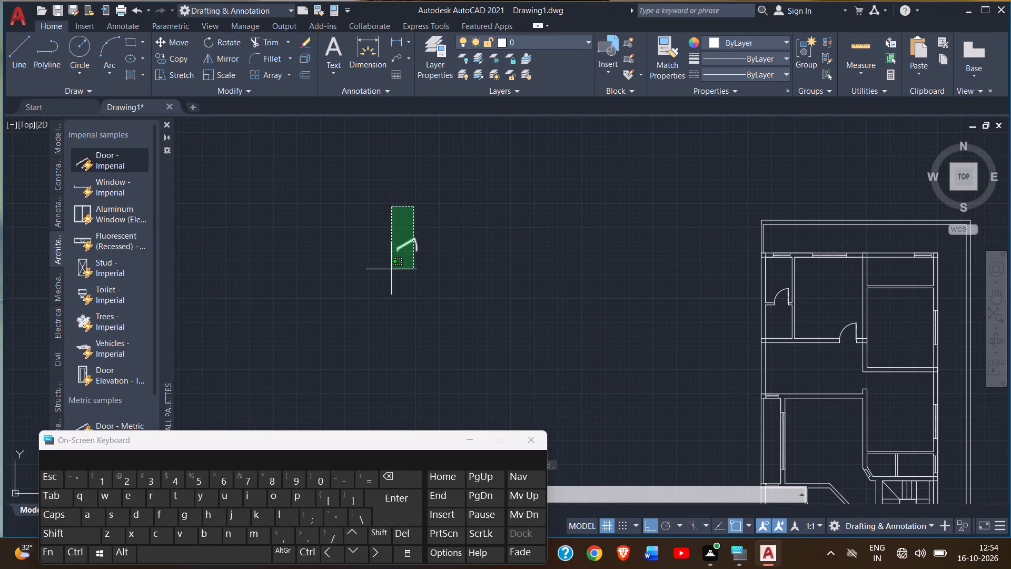
pyautogui.click(391, 269)
pyautogui.scroll(2, 414, 256)
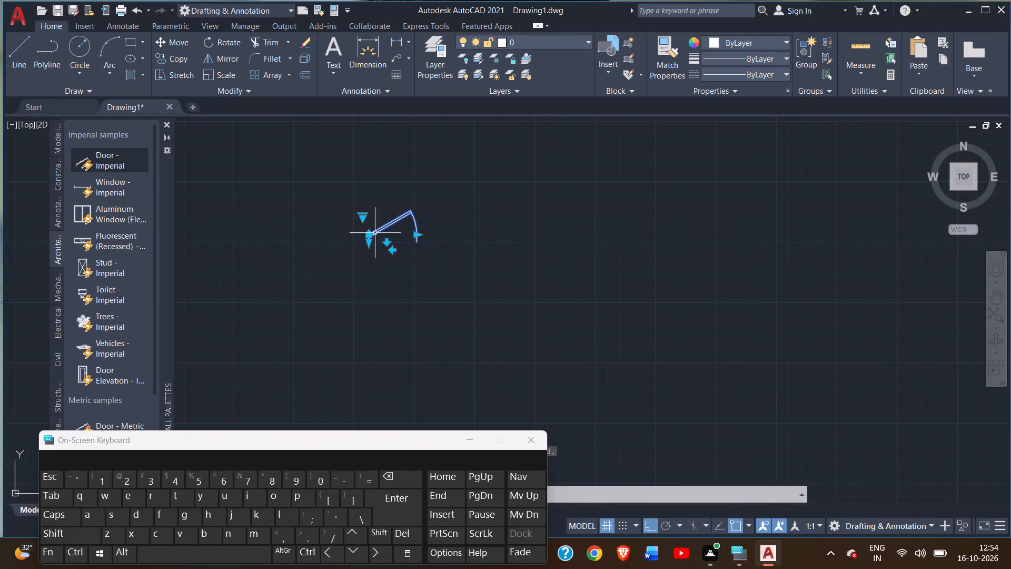
pyautogui.click(363, 218)
pyautogui.click(388, 260)
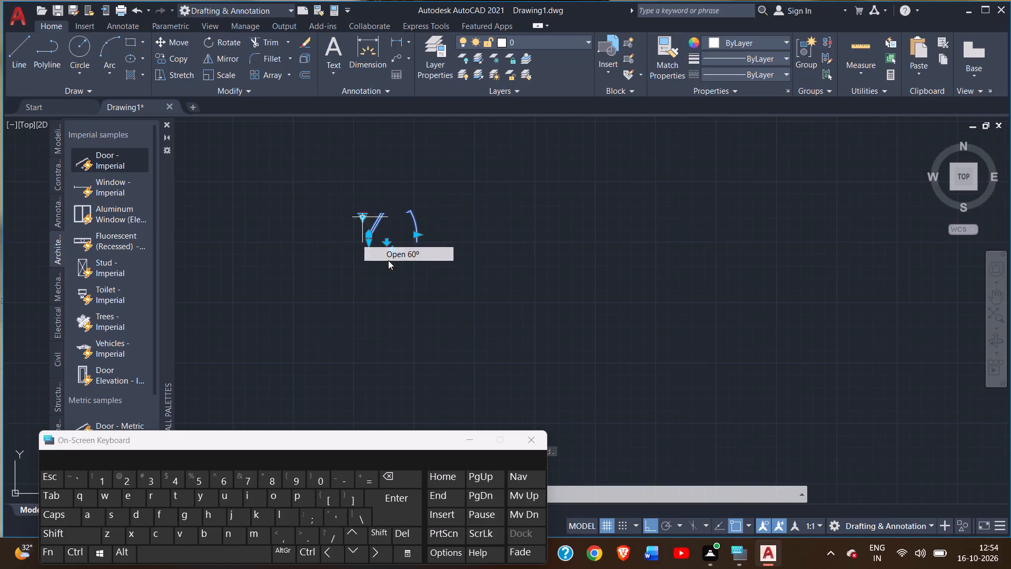
pyautogui.click(362, 217)
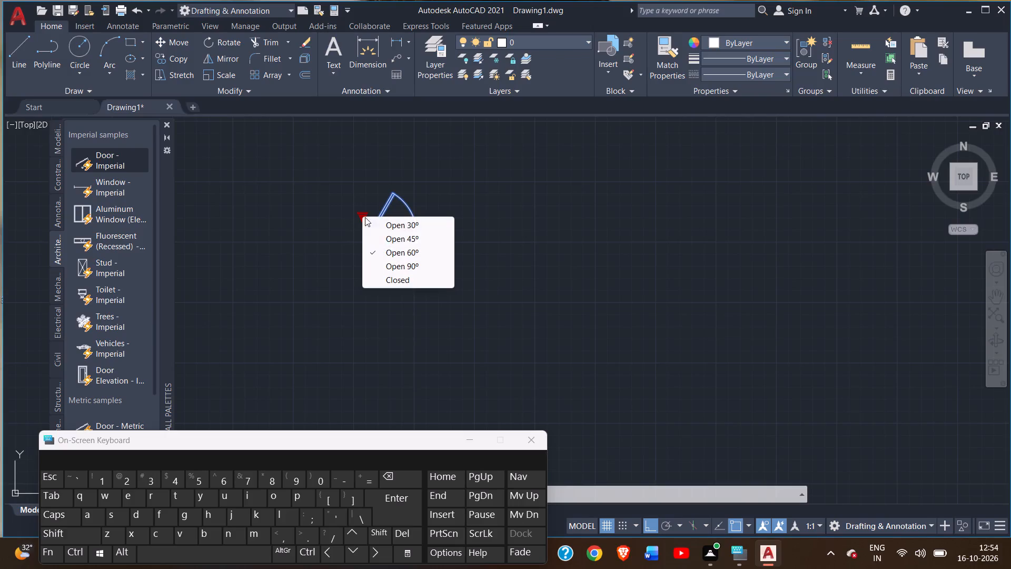
pyautogui.click(388, 266)
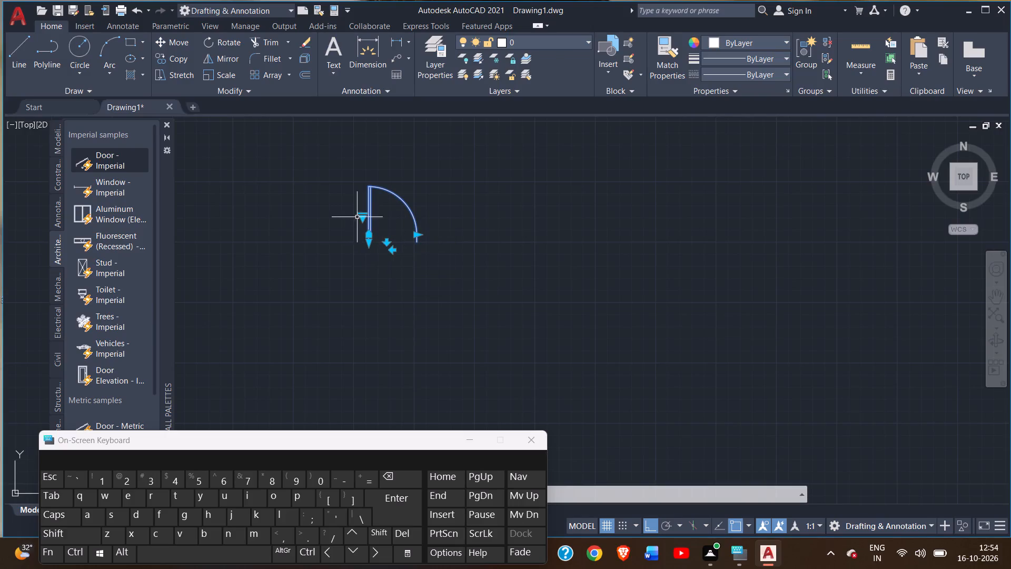
# Copy the door block twice in a row to its east, the first copy about 7'-6" away.
pyautogui.doubleClick(174, 55)
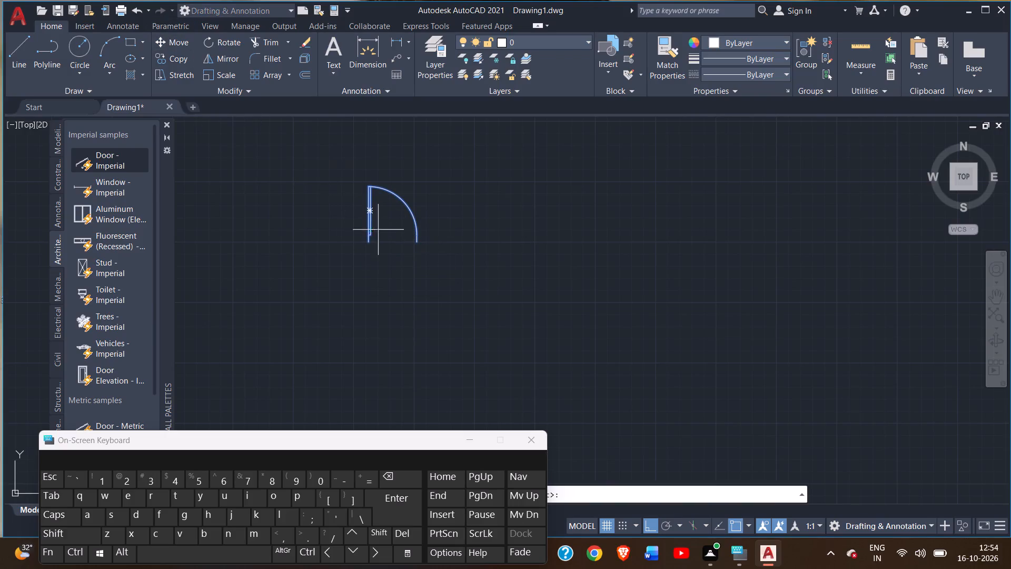
pyautogui.moveTo(369, 243); pyautogui.dragTo(478, 241)
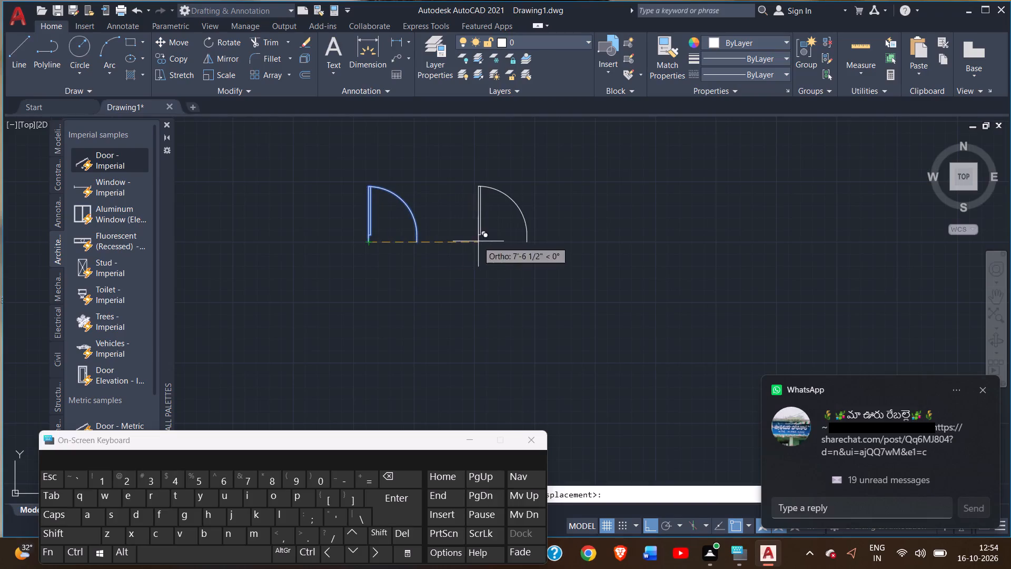
pyautogui.click(478, 241)
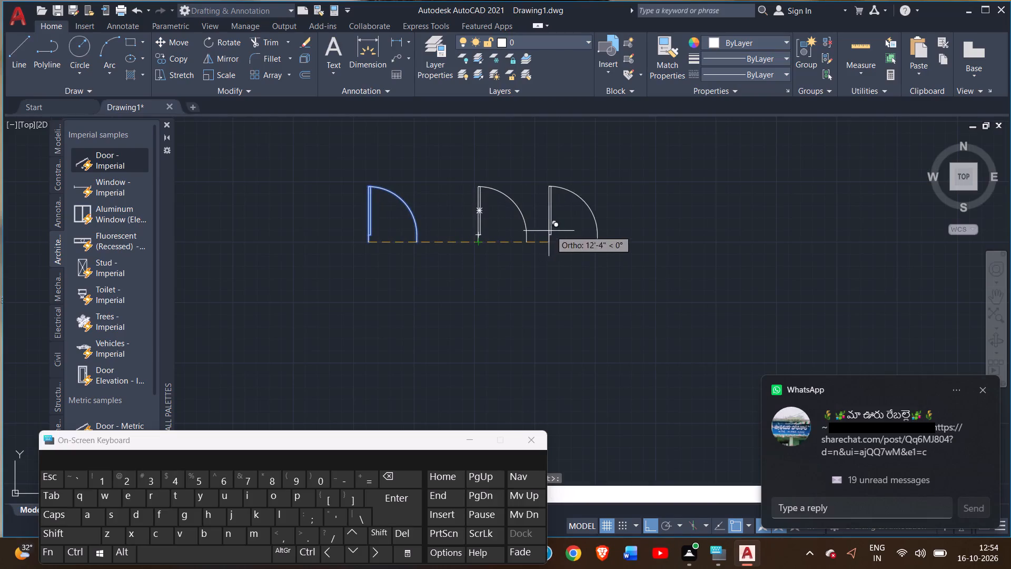
pyautogui.doubleClick(558, 229)
pyautogui.rightClick(558, 229)
pyautogui.click(571, 232)
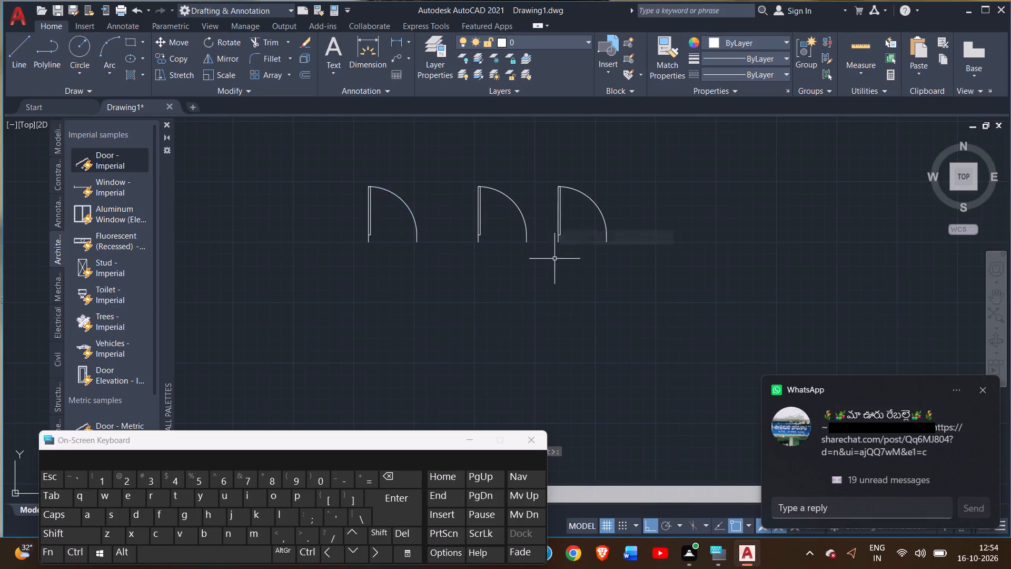
# Rotate the easternmost door copy 180° about the lower end of its swing arc.
pyautogui.scroll(-1, 547, 270)
pyautogui.moveTo(544, 270); pyautogui.dragTo(421, 232, button='middle')
pyautogui.scroll(-2, 422, 232)
pyautogui.scroll(2, 445, 230)
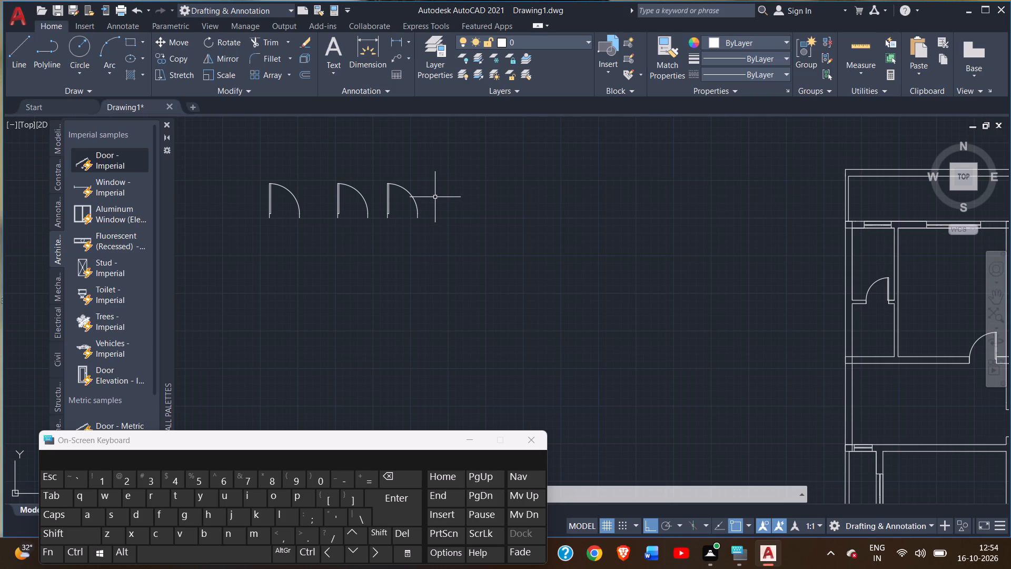
pyautogui.scroll(-1, 439, 195)
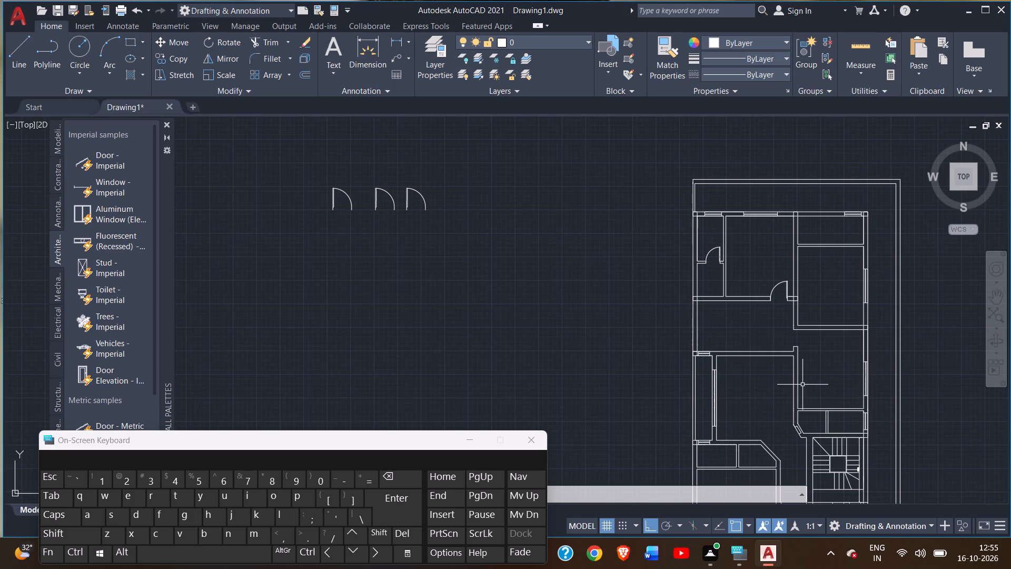
pyautogui.rightClick(449, 201)
pyautogui.click(427, 193)
pyautogui.click(421, 197)
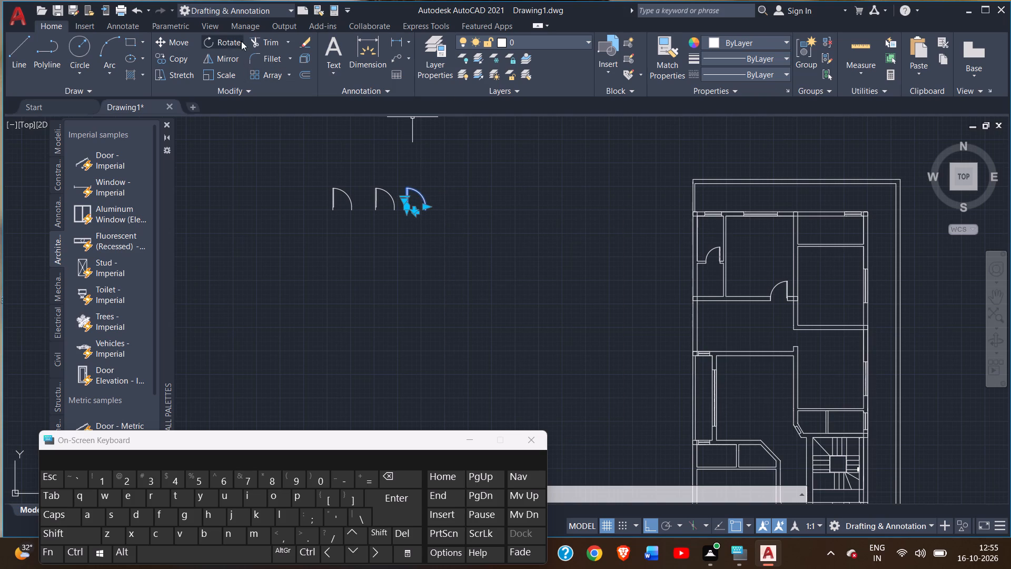
pyautogui.doubleClick(227, 44)
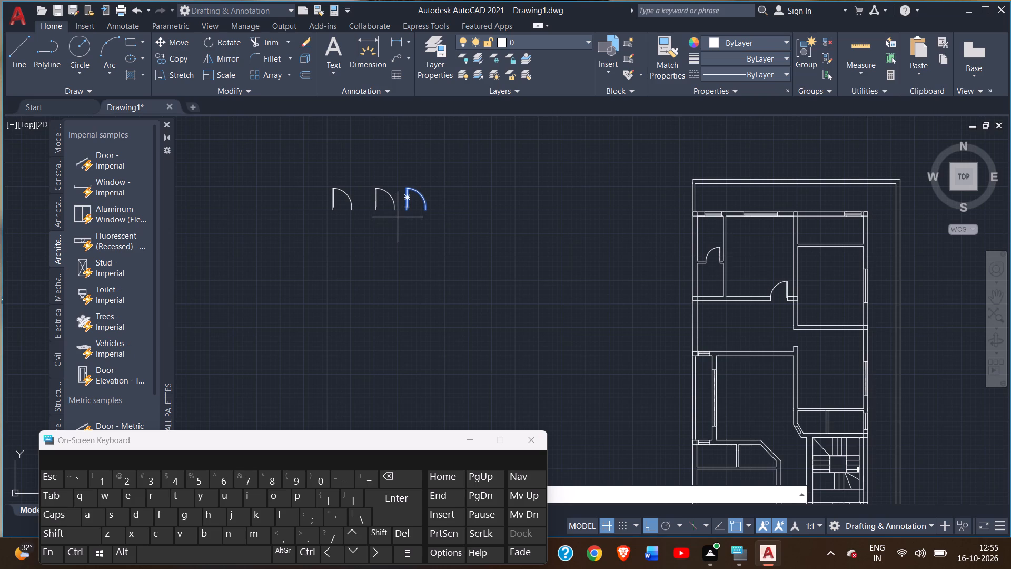
pyautogui.scroll(2, 391, 212)
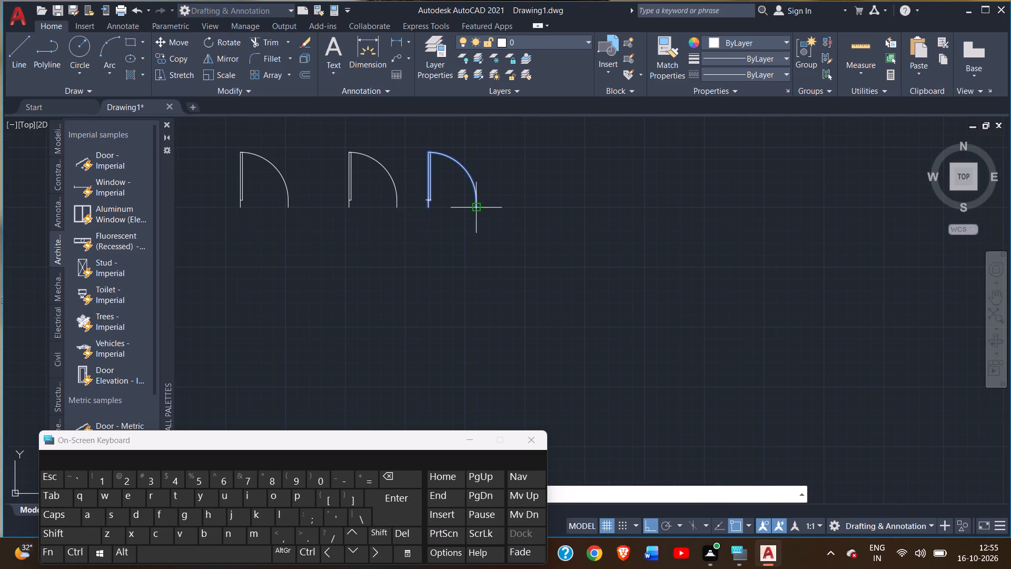
pyautogui.moveTo(475, 207); pyautogui.dragTo(466, 208)
pyautogui.moveTo(464, 209); pyautogui.dragTo(478, 208)
pyautogui.moveTo(478, 208); pyautogui.dragTo(499, 207)
pyautogui.moveTo(500, 207); pyautogui.dragTo(514, 199)
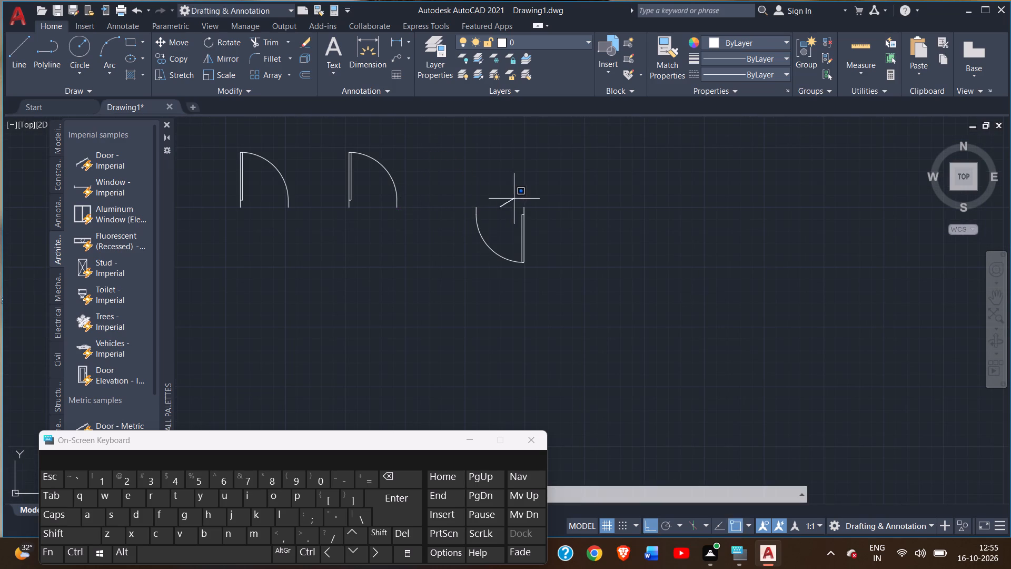
pyautogui.moveTo(514, 199); pyautogui.dragTo(519, 197)
# Rotate the same door a further 90° clockwise about the free end of its swing arc.
pyautogui.click(478, 226)
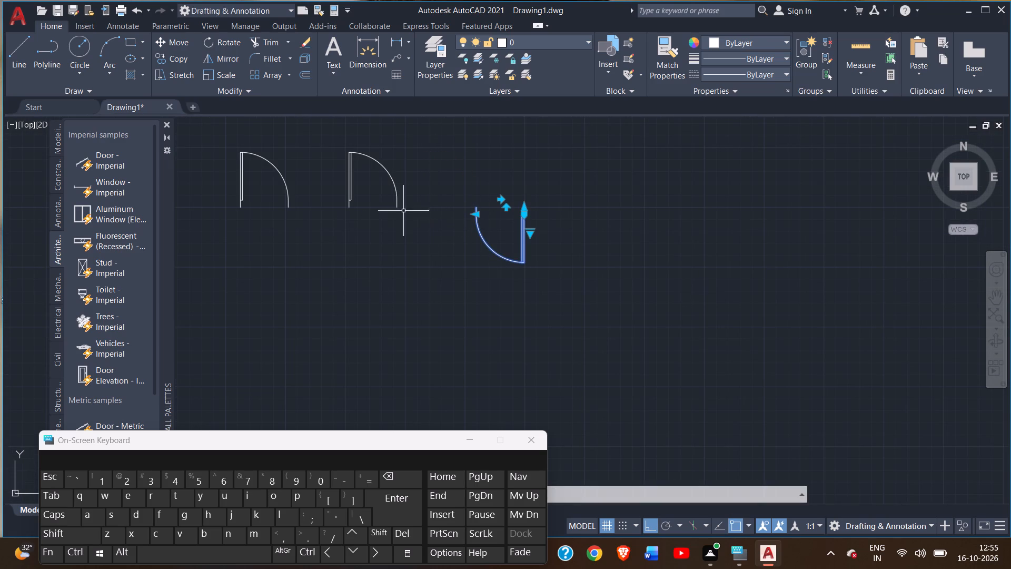
pyautogui.click(222, 35)
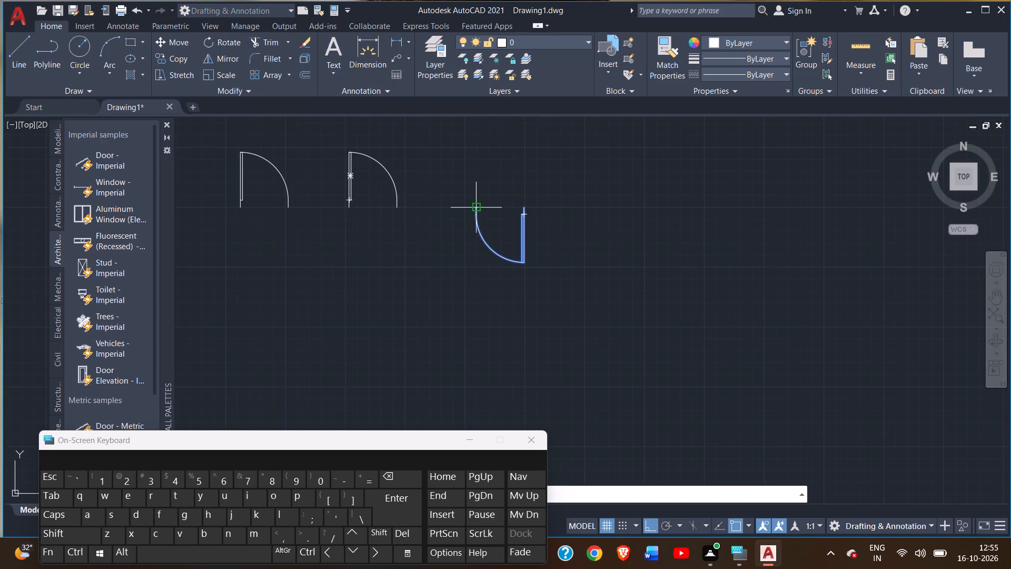
pyautogui.moveTo(473, 205); pyautogui.dragTo(470, 213)
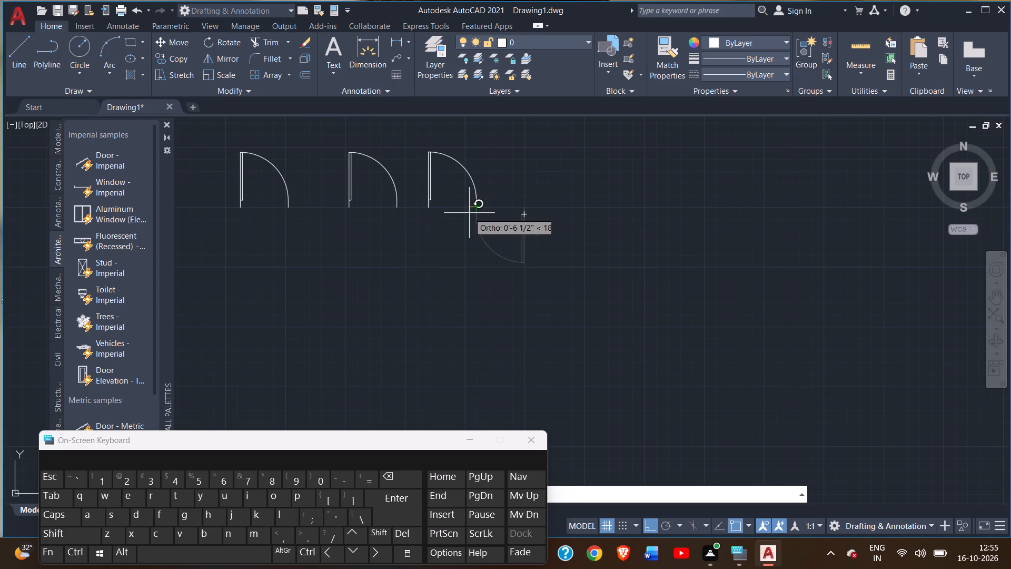
pyautogui.moveTo(470, 213); pyautogui.dragTo(482, 216)
pyautogui.click(482, 216)
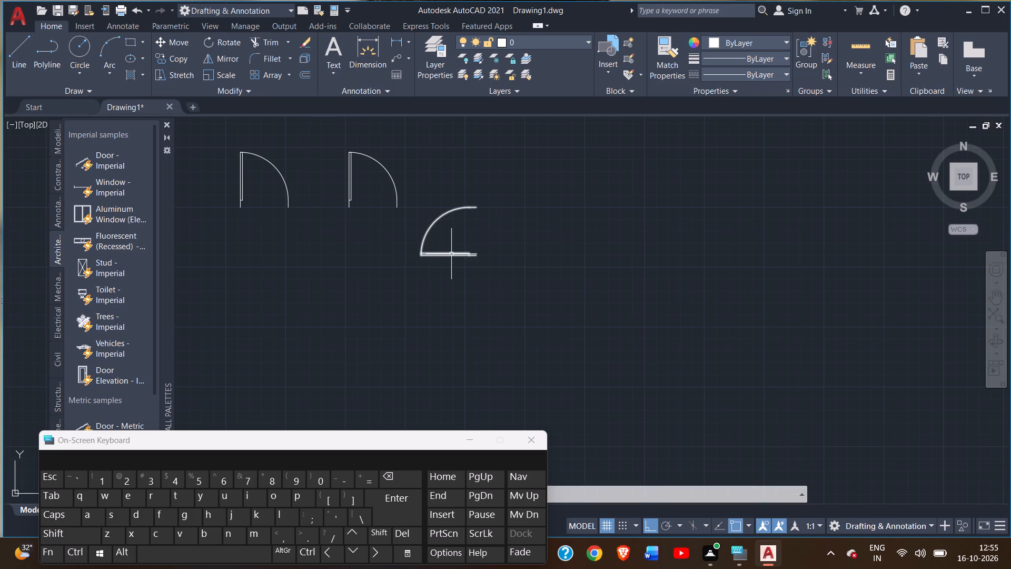
# Flip the rotated door block so its horizontal leaf and swing face east.
pyautogui.doubleClick(451, 256)
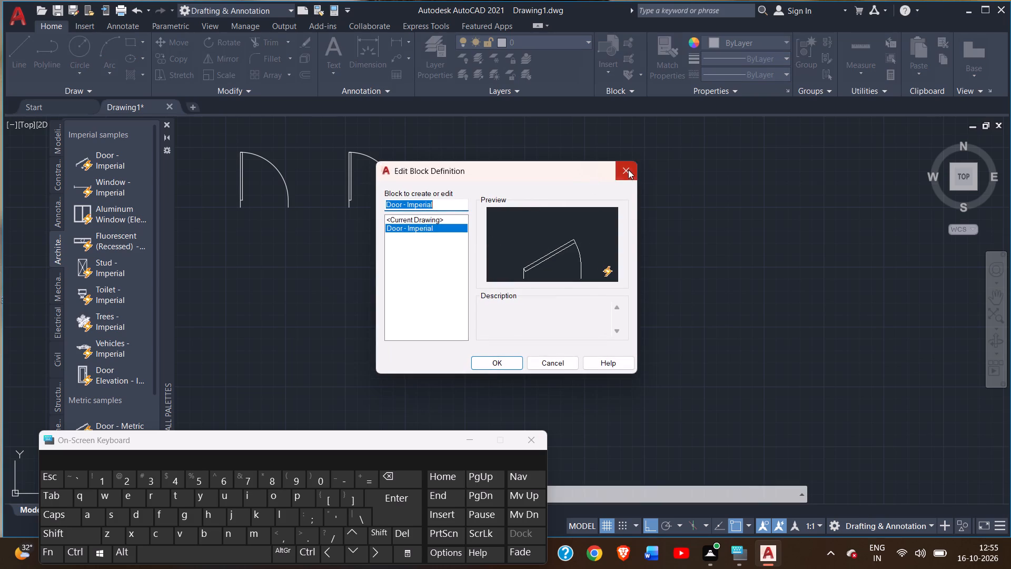
pyautogui.click(628, 170)
pyautogui.click(465, 256)
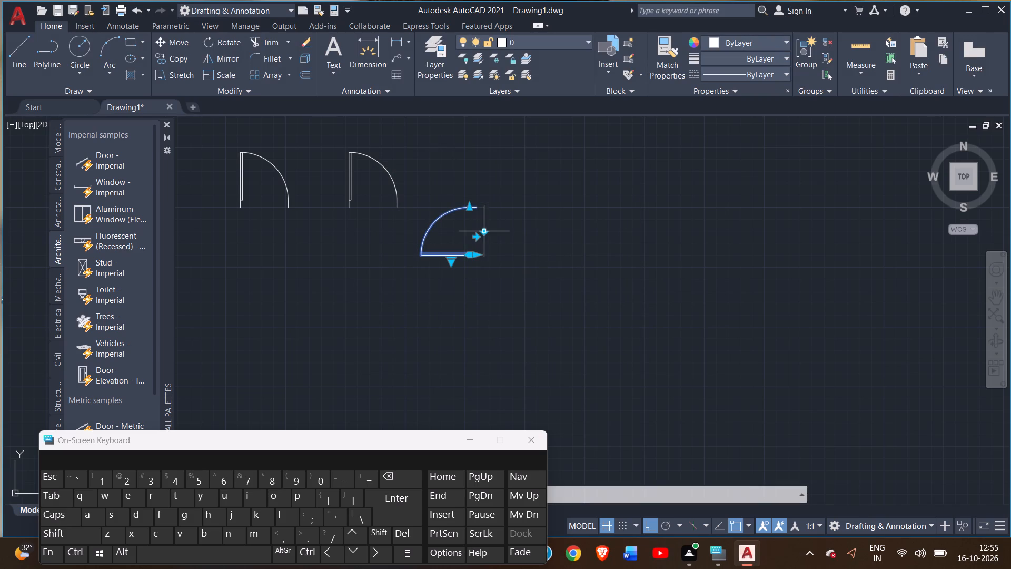
pyautogui.click(477, 236)
pyautogui.scroll(-2, 512, 236)
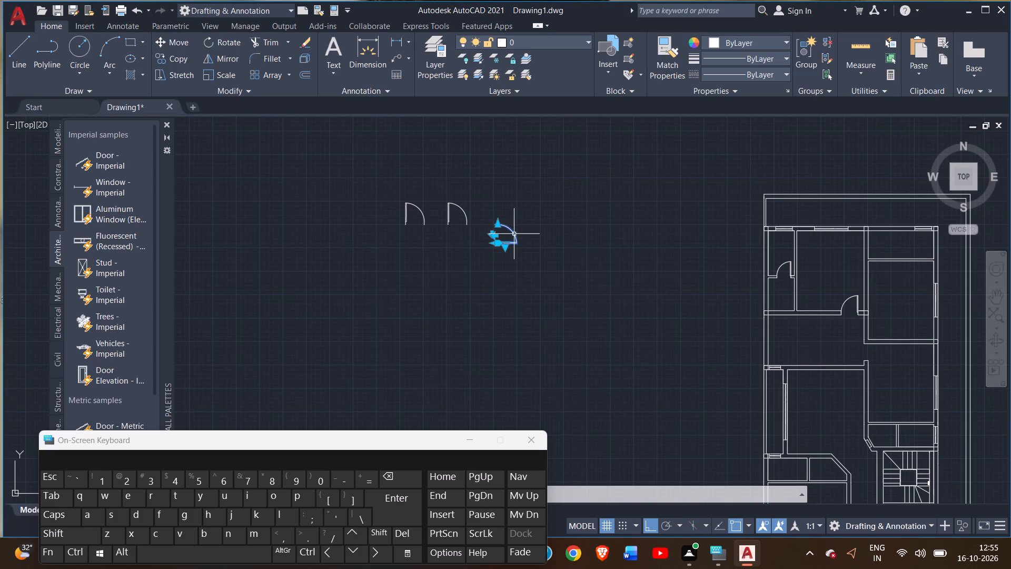
pyautogui.rightClick(540, 202)
pyautogui.click(516, 199)
pyautogui.click(534, 201)
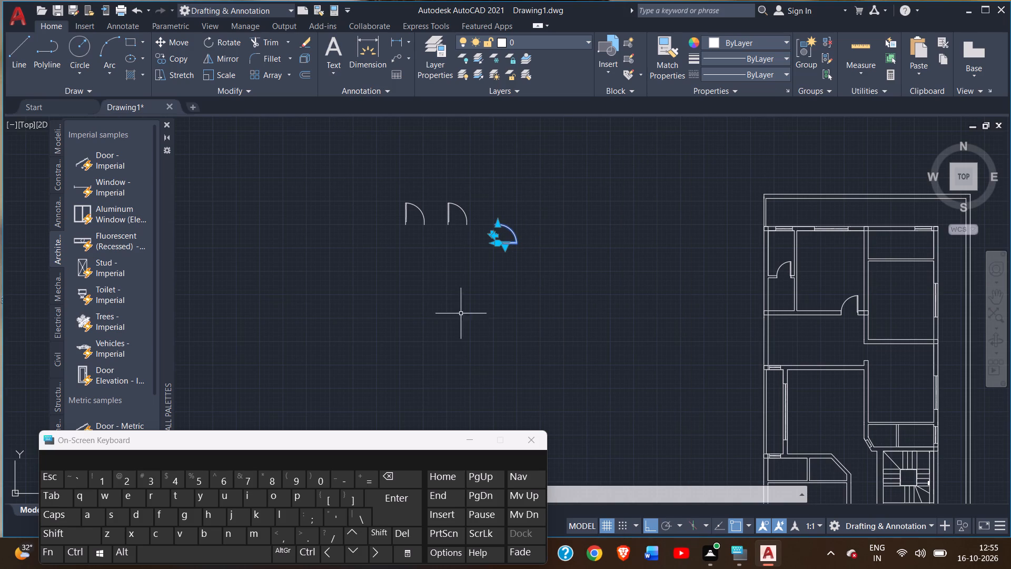
pyautogui.press('Escape')
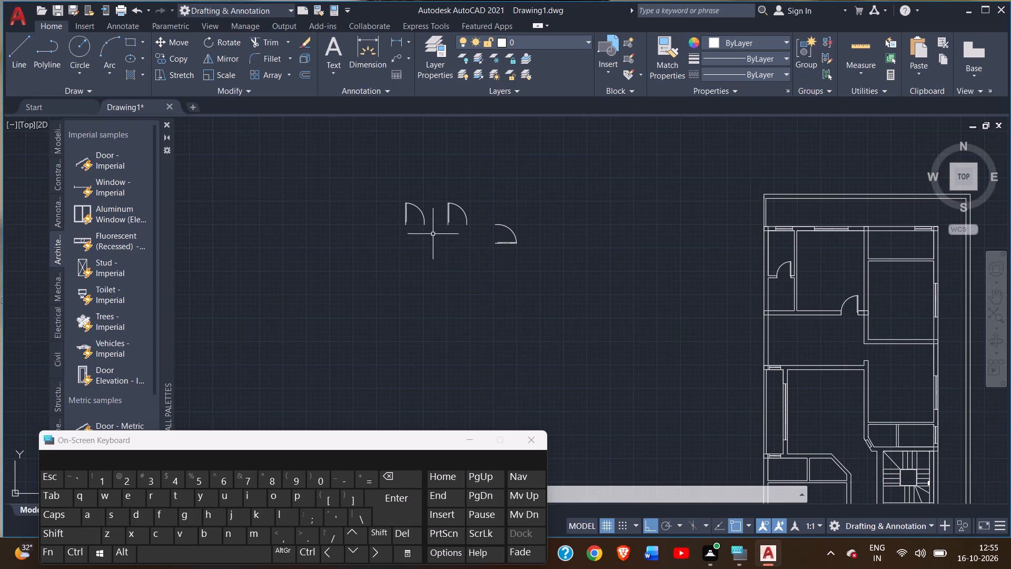
# Copy the flipped door by its lower hinge corner onto the central room's east wall, beside the small northeast room's lower corner.
pyautogui.click(513, 236)
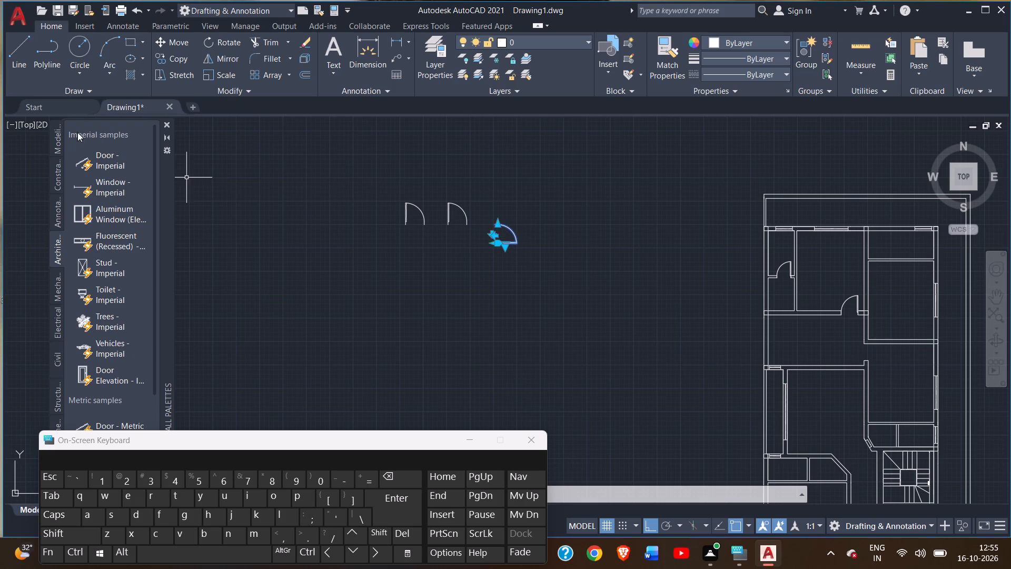
pyautogui.click(158, 59)
pyautogui.scroll(1, 425, 237)
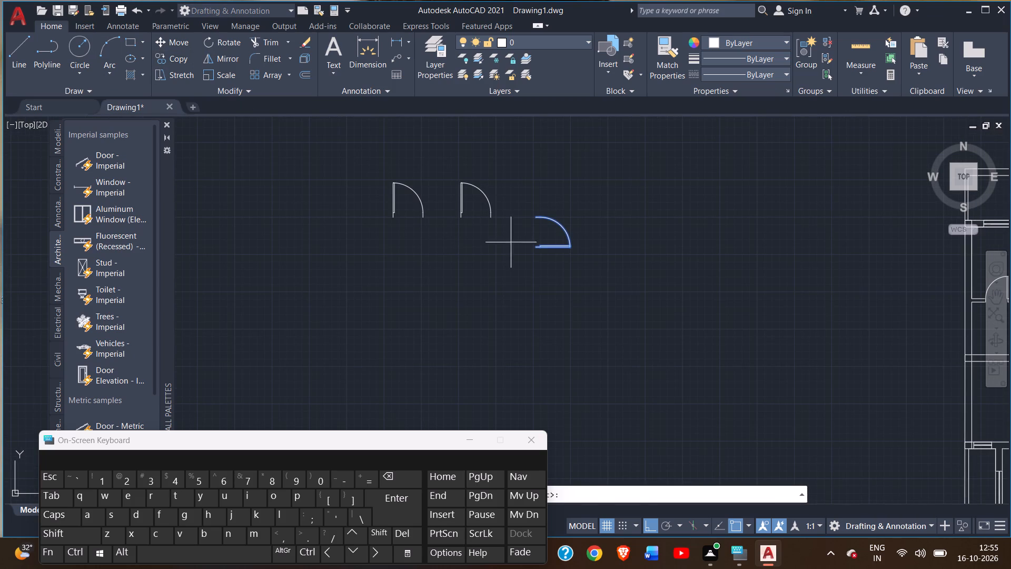
pyautogui.moveTo(536, 246); pyautogui.dragTo(600, 247)
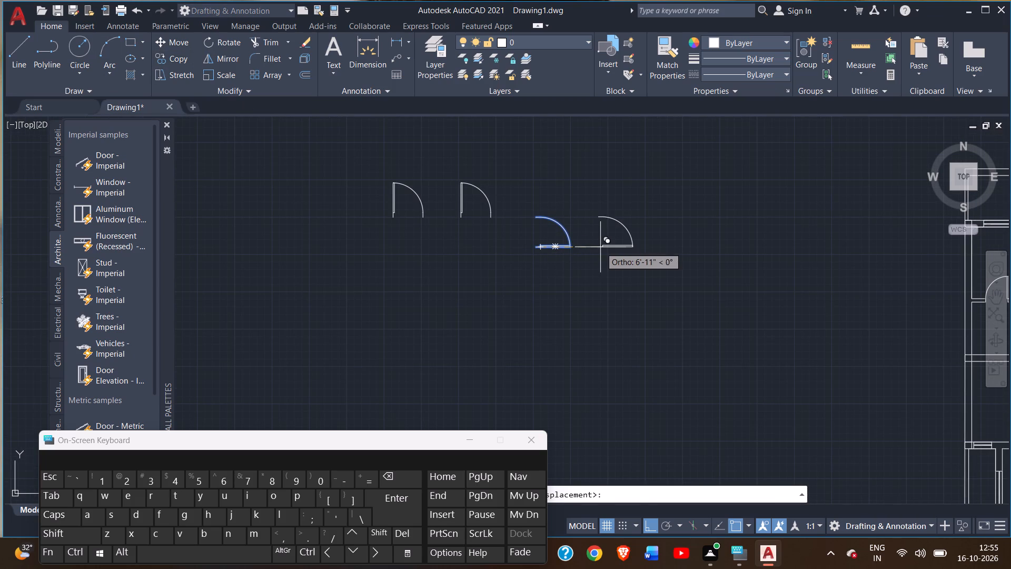
pyautogui.moveTo(600, 247); pyautogui.dragTo(798, 249)
pyautogui.scroll(-2, 598, 247)
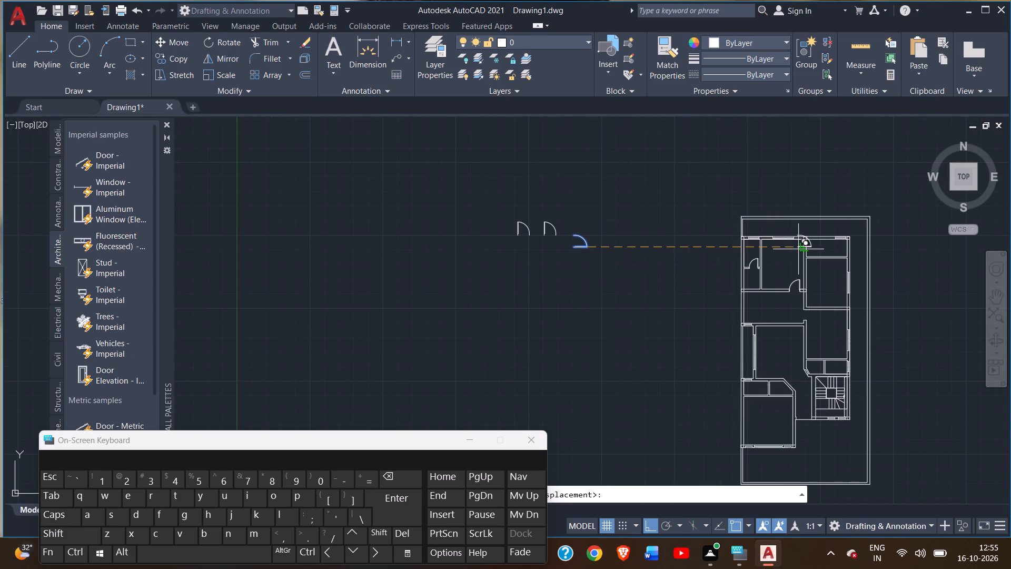
pyautogui.moveTo(798, 249); pyautogui.dragTo(807, 264)
pyautogui.scroll(2, 798, 249)
pyautogui.click(807, 264)
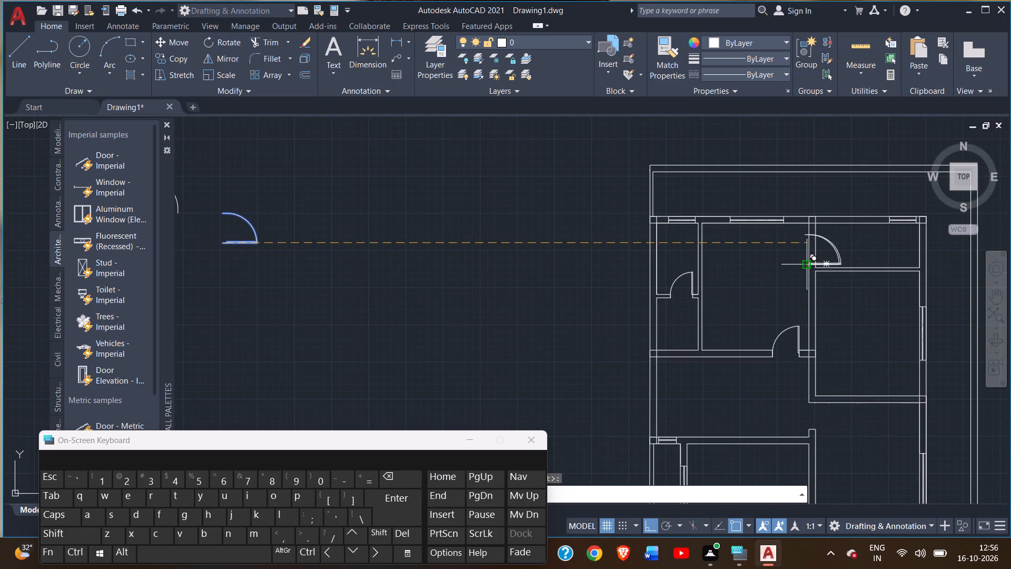
# Finish the copying and move the newly placed door away from the central room's east wall.
pyautogui.rightClick(757, 256)
pyautogui.click(780, 261)
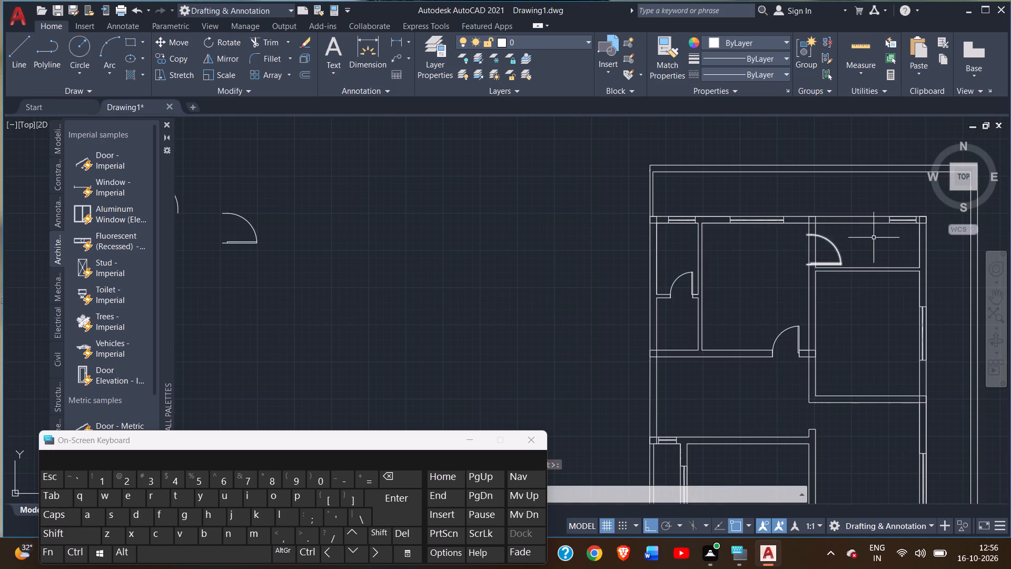
pyautogui.click(833, 242)
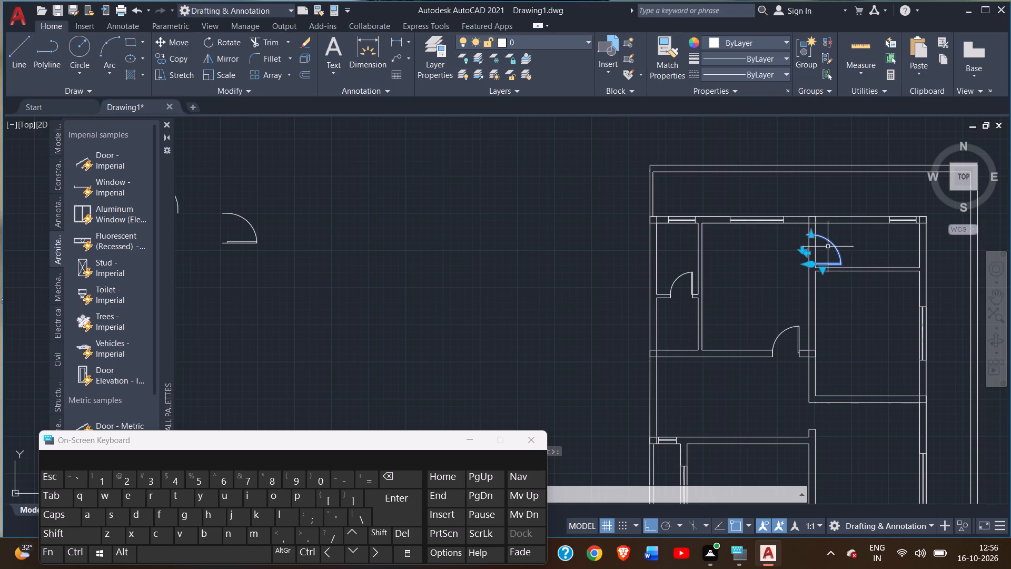
pyautogui.click(171, 44)
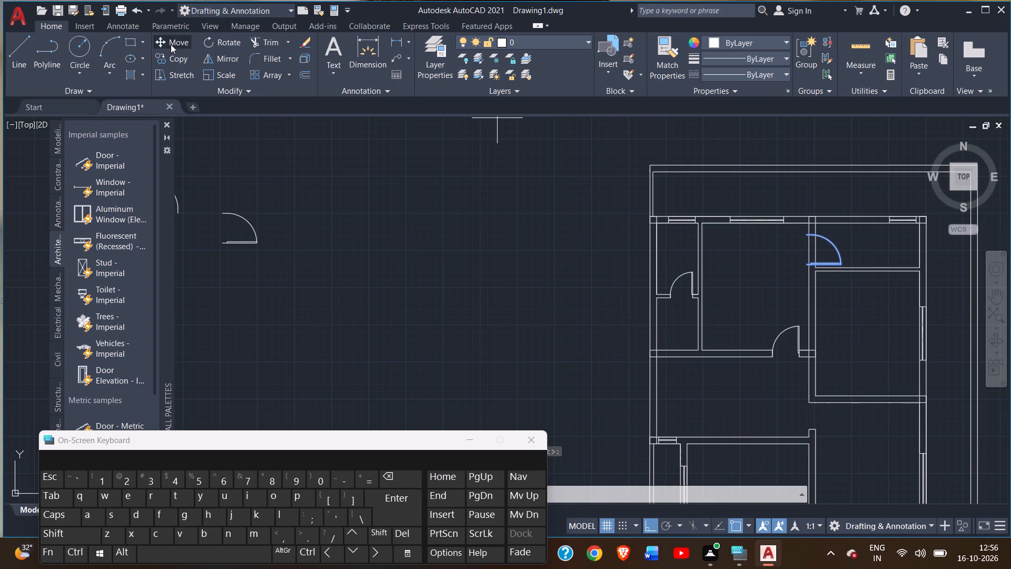
pyautogui.rightClick(459, 214)
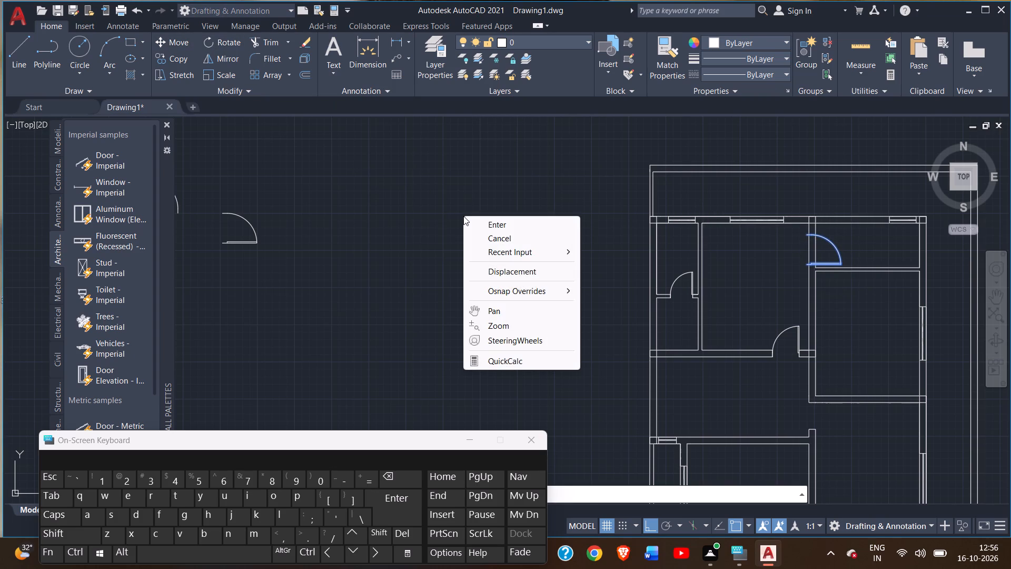
pyautogui.click(475, 223)
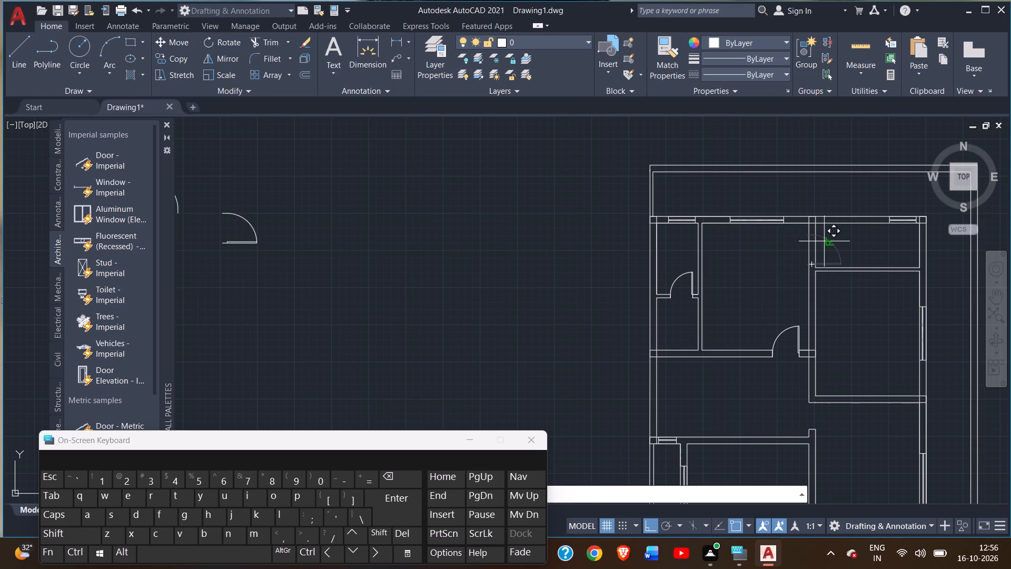
pyautogui.click(827, 242)
pyautogui.rightClick(403, 254)
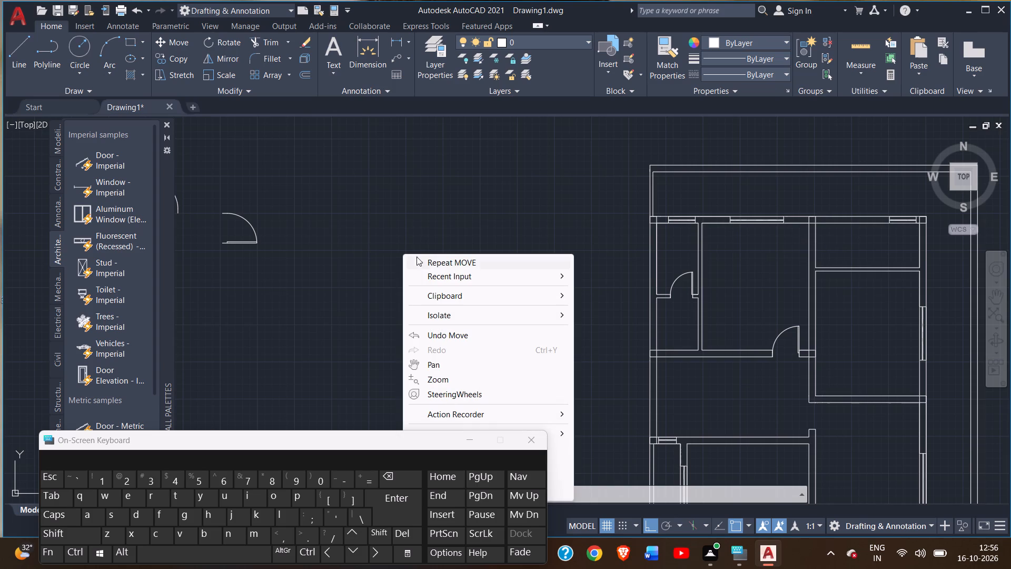
pyautogui.press('Escape')
pyautogui.press('Escape')
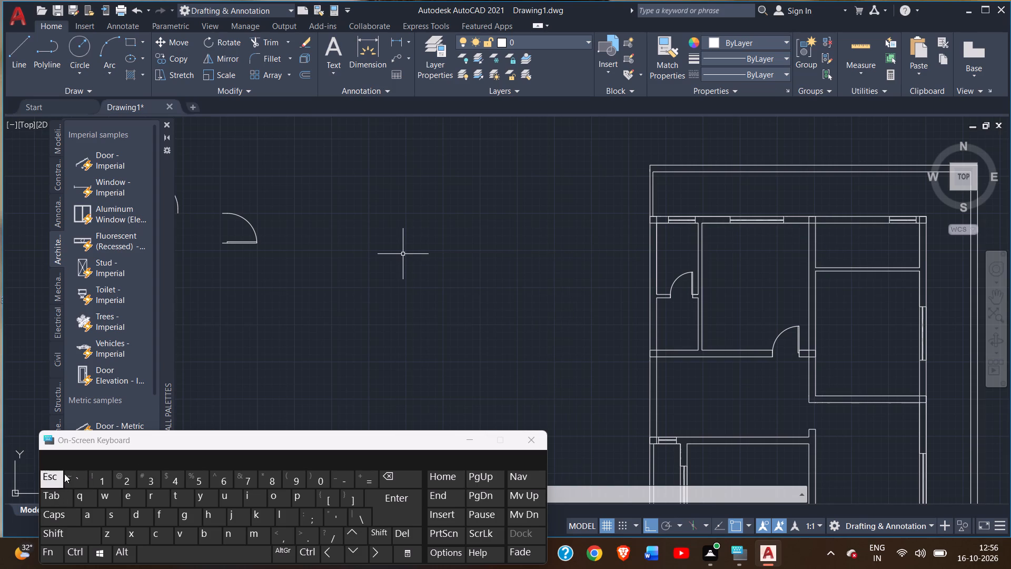
# Draw the lower jamb line from the small northeast room's southwest corner: 2" north, another 4" north, and west across the wall.
pyautogui.click(28, 43)
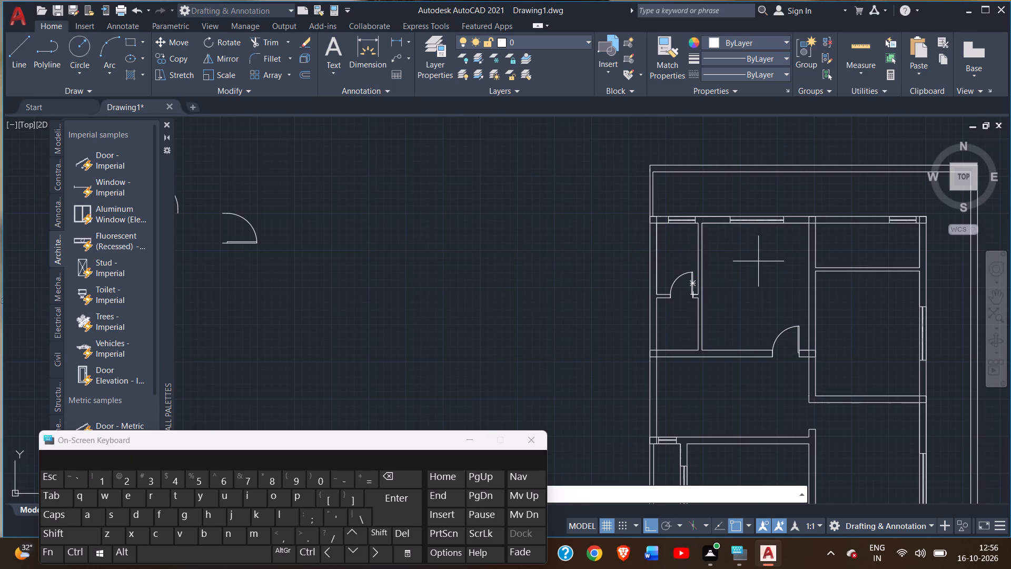
pyautogui.moveTo(756, 262); pyautogui.dragTo(587, 217, button='middle')
pyautogui.scroll(2, 636, 225)
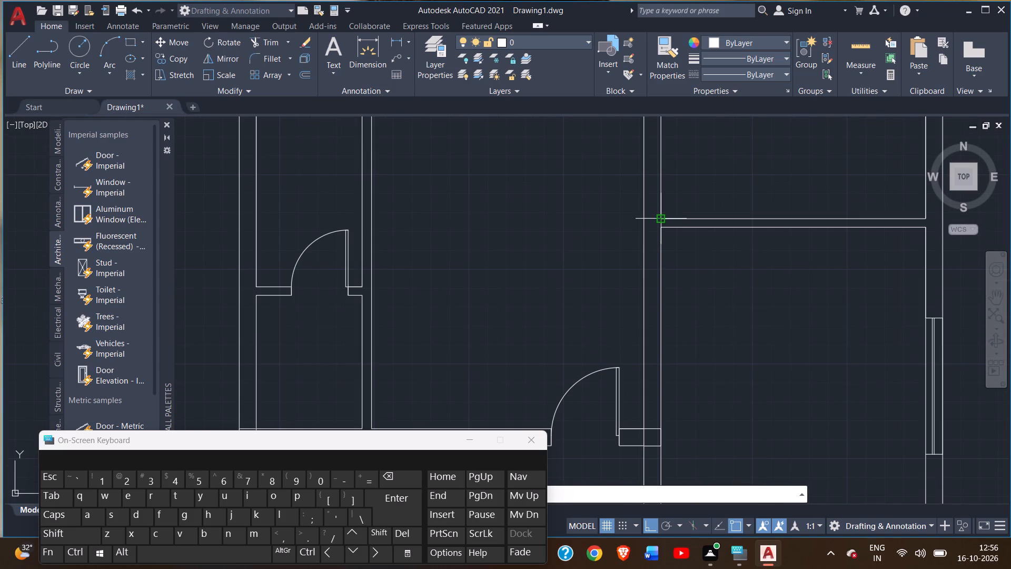
pyautogui.click(663, 220)
pyautogui.press('2')
pyautogui.hotkey('shift', '"')
pyautogui.press('Return')
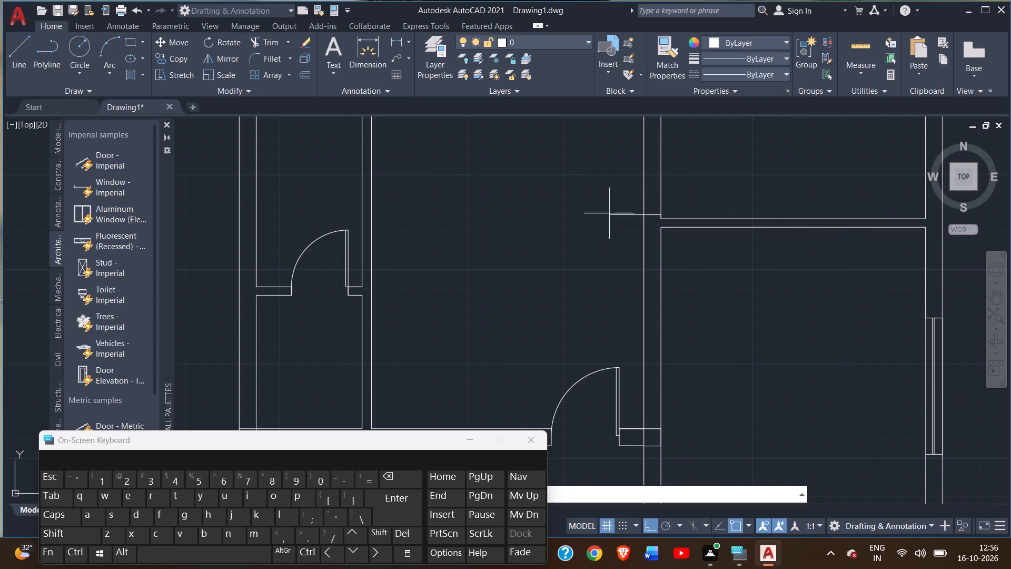
pyautogui.scroll(3, 642, 199)
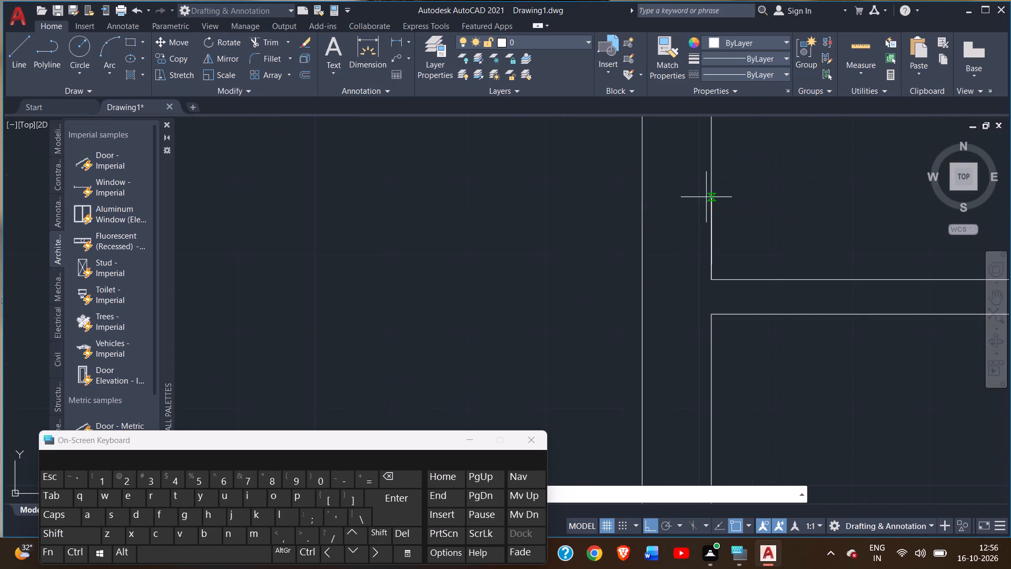
pyautogui.write('4"')
pyautogui.press('Return')
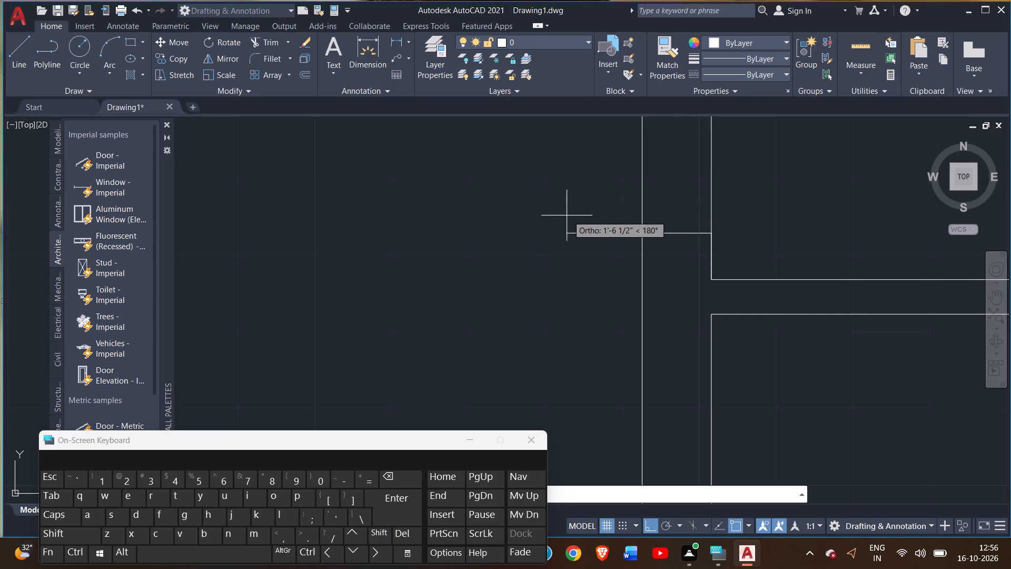
pyautogui.click(642, 232)
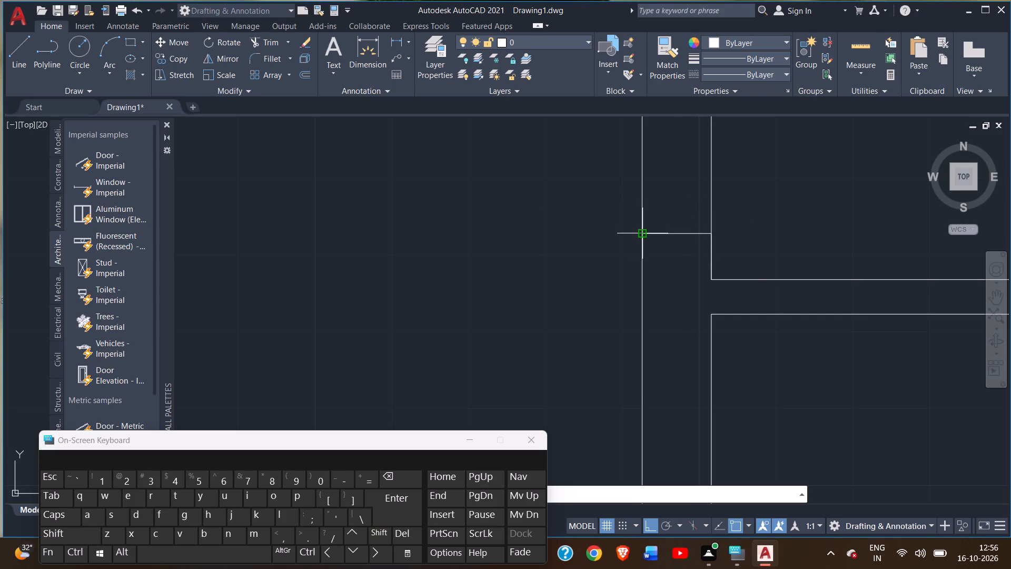
pyautogui.rightClick(641, 229)
pyautogui.click(669, 232)
pyautogui.scroll(-1, 531, 254)
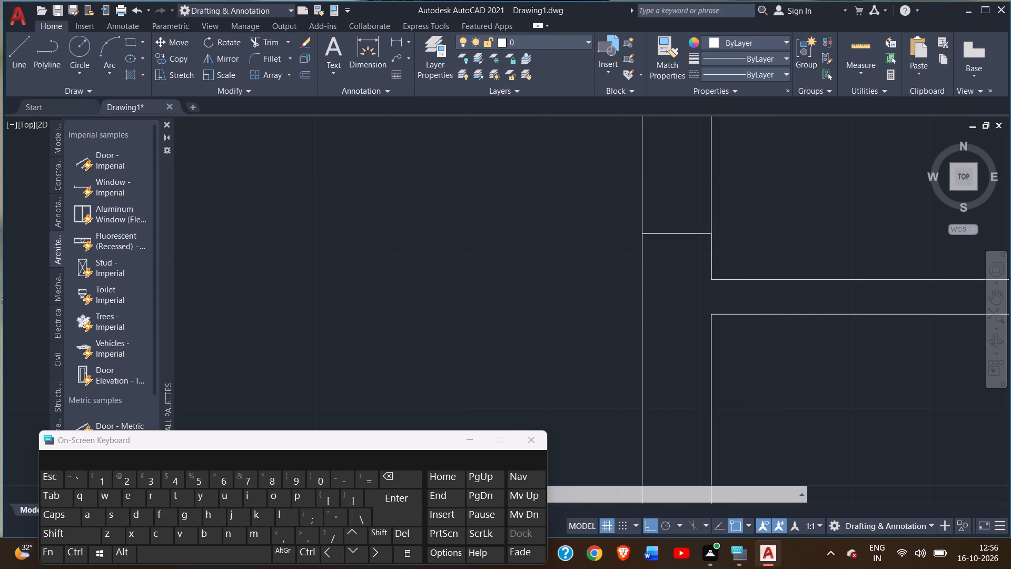
pyautogui.scroll(-2, 531, 250)
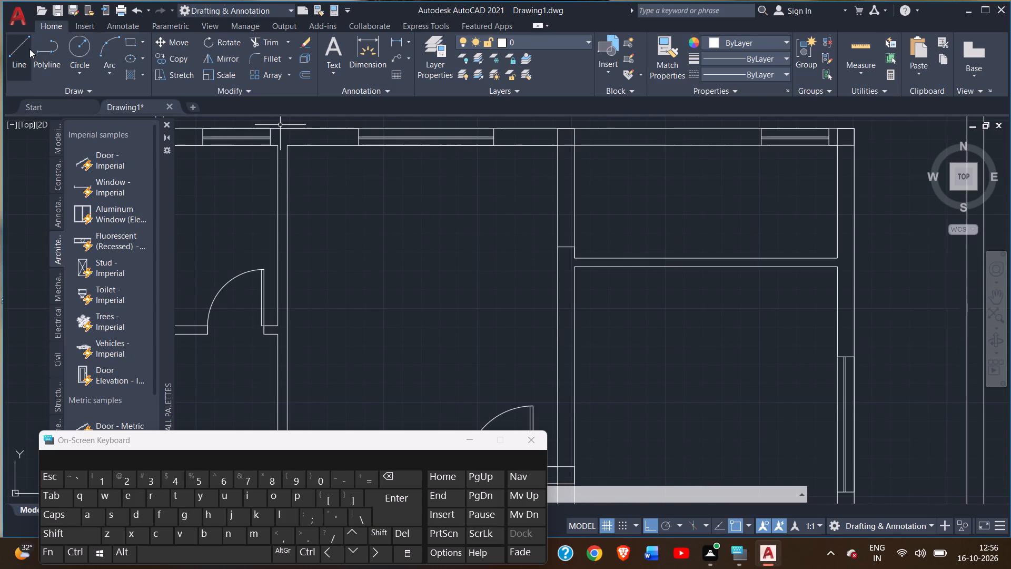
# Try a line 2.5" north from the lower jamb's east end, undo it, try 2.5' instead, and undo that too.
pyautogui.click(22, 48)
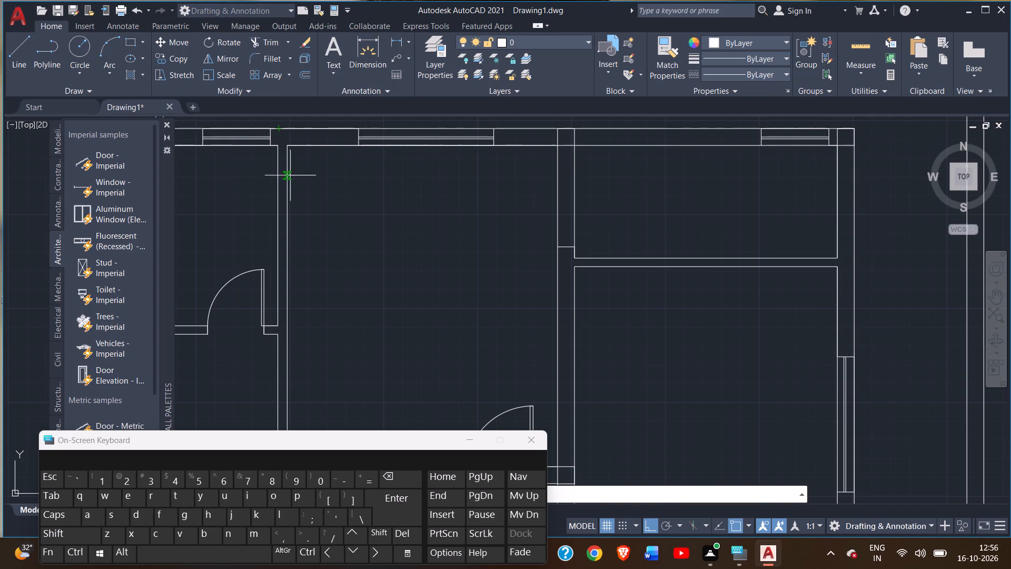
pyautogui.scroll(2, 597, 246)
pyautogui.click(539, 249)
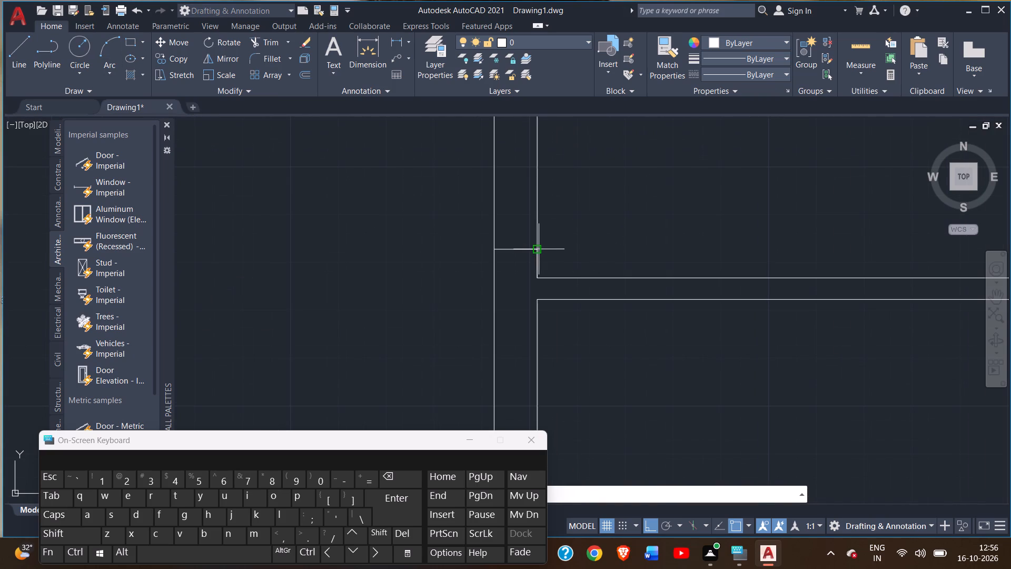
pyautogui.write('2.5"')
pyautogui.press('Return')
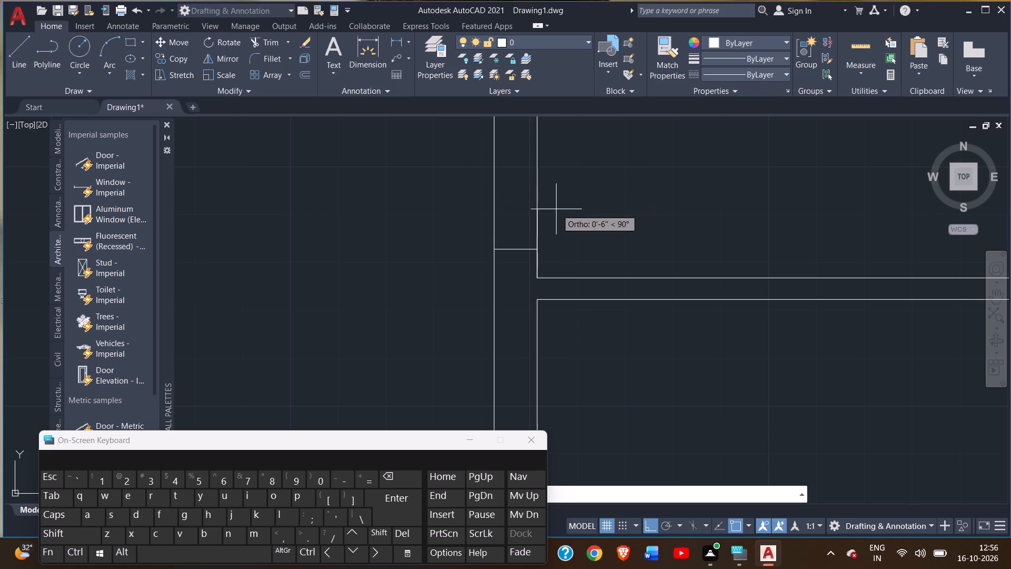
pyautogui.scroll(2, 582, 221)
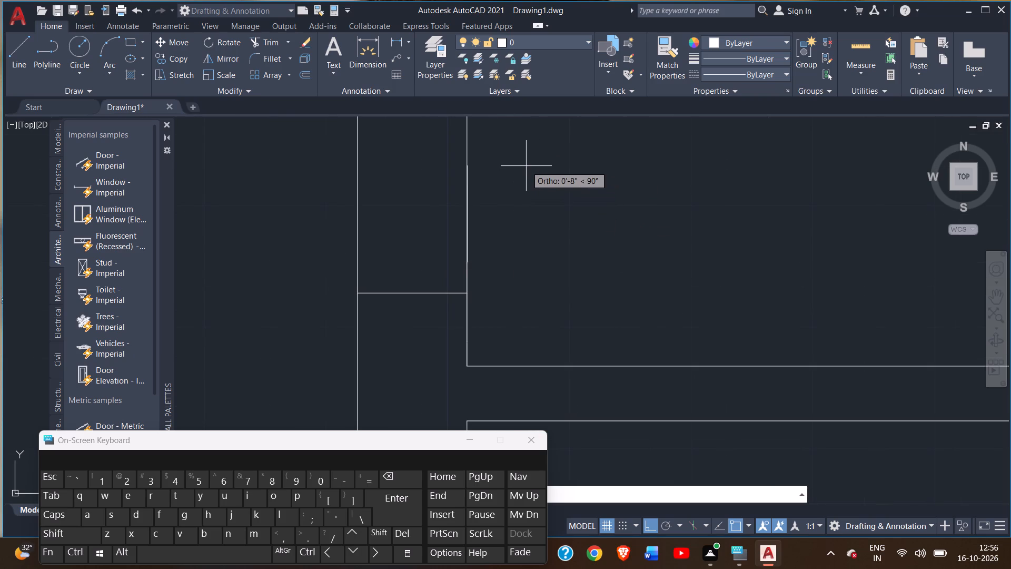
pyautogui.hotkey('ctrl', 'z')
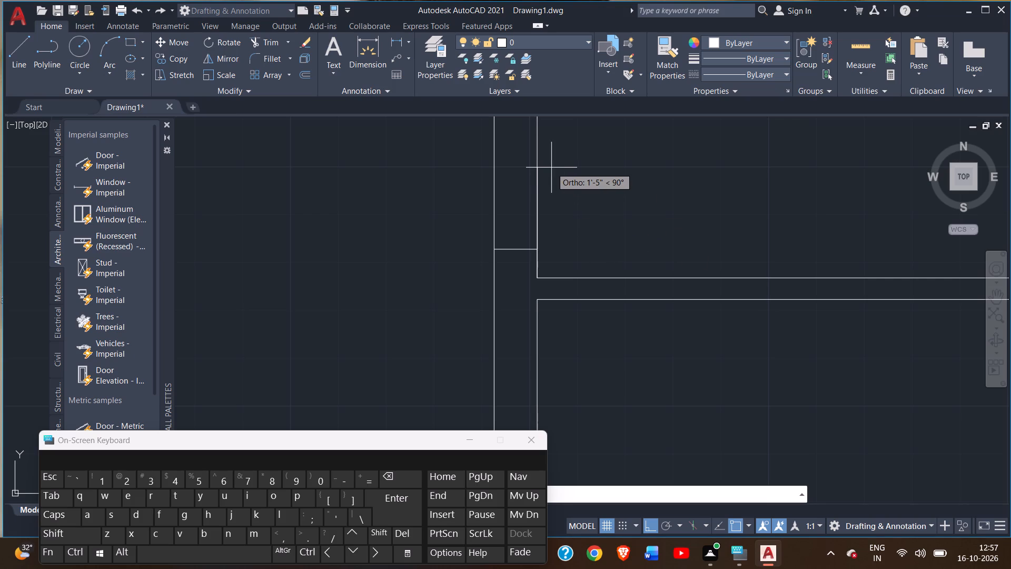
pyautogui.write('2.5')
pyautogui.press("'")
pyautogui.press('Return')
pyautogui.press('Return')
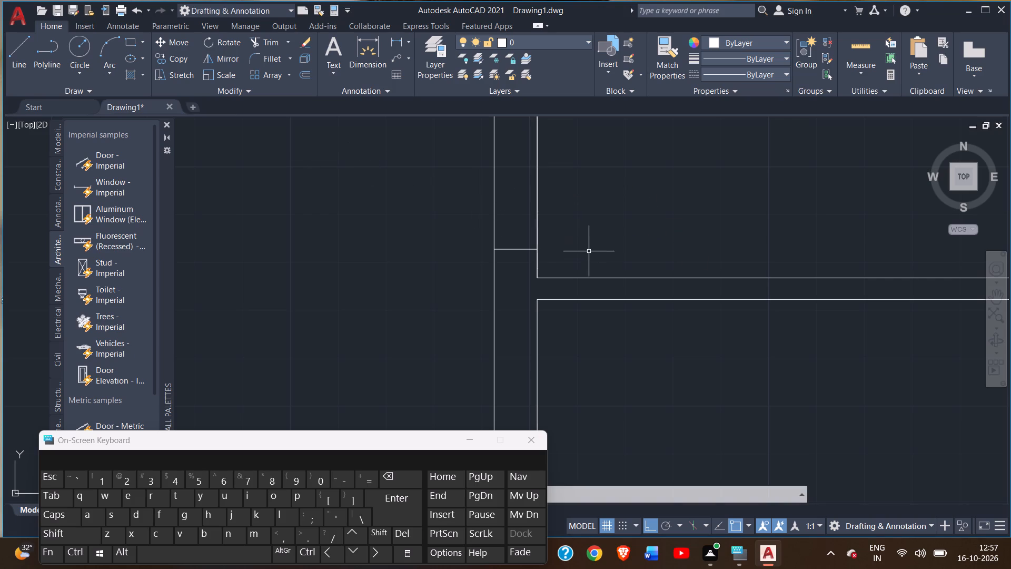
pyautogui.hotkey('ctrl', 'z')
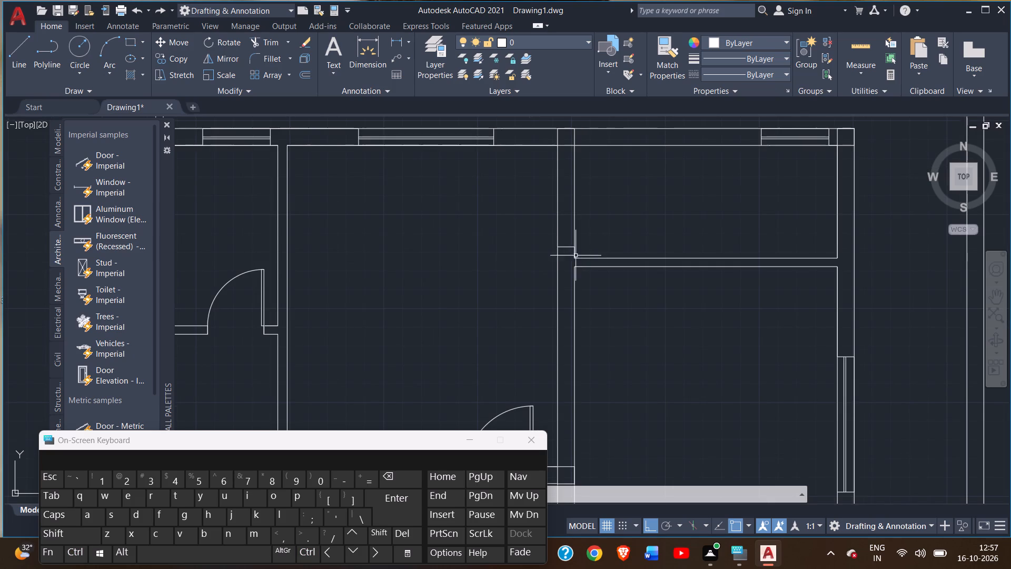
# Draw a line from the lower jamb's east end 2.5' north and across to the wall's west face as the upper jamb.
pyautogui.doubleClick(12, 61)
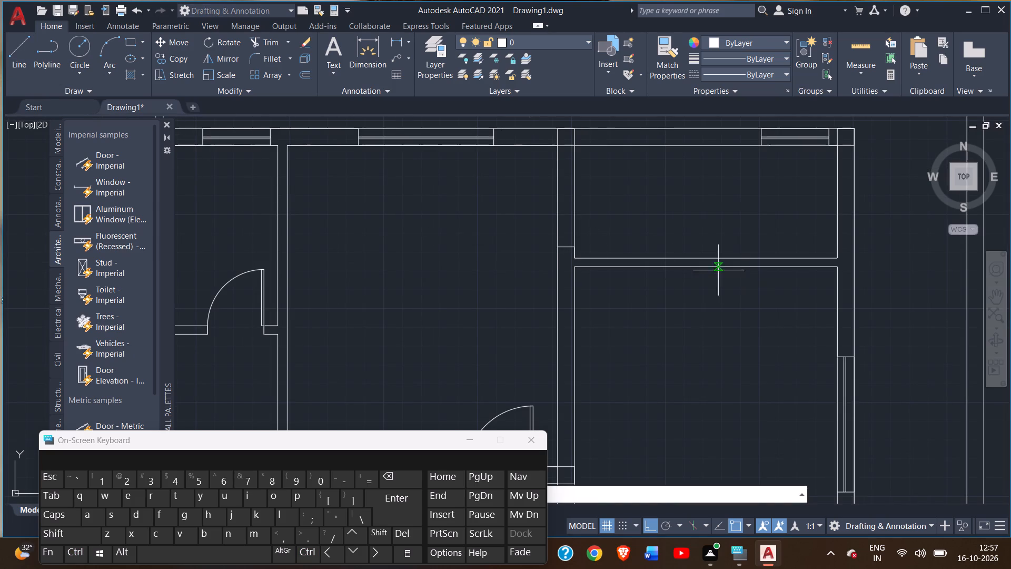
pyautogui.doubleClick(575, 246)
pyautogui.write("2.5'")
pyautogui.press('Return')
pyautogui.scroll(3, 519, 184)
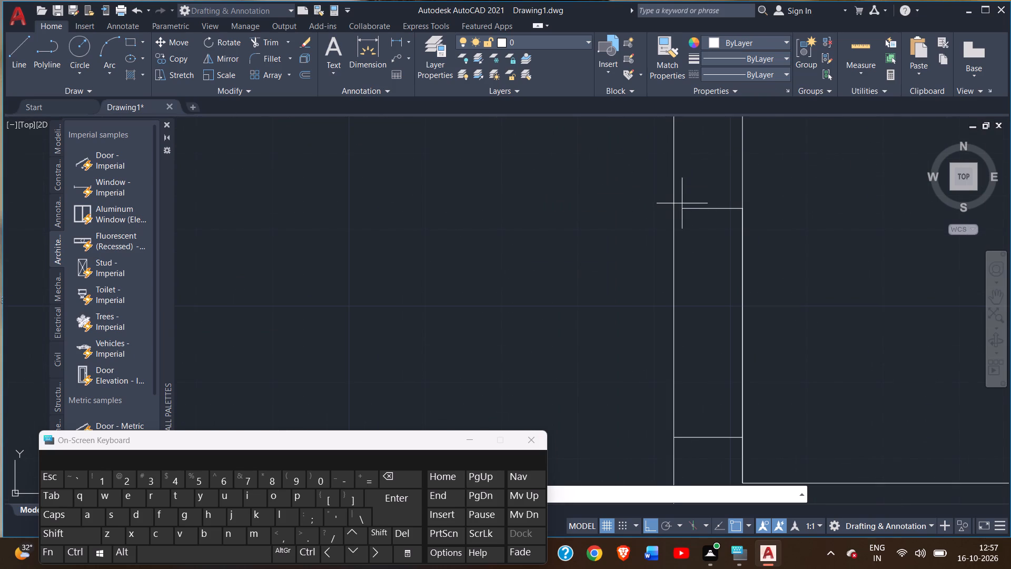
pyautogui.click(672, 209)
pyautogui.rightClick(647, 203)
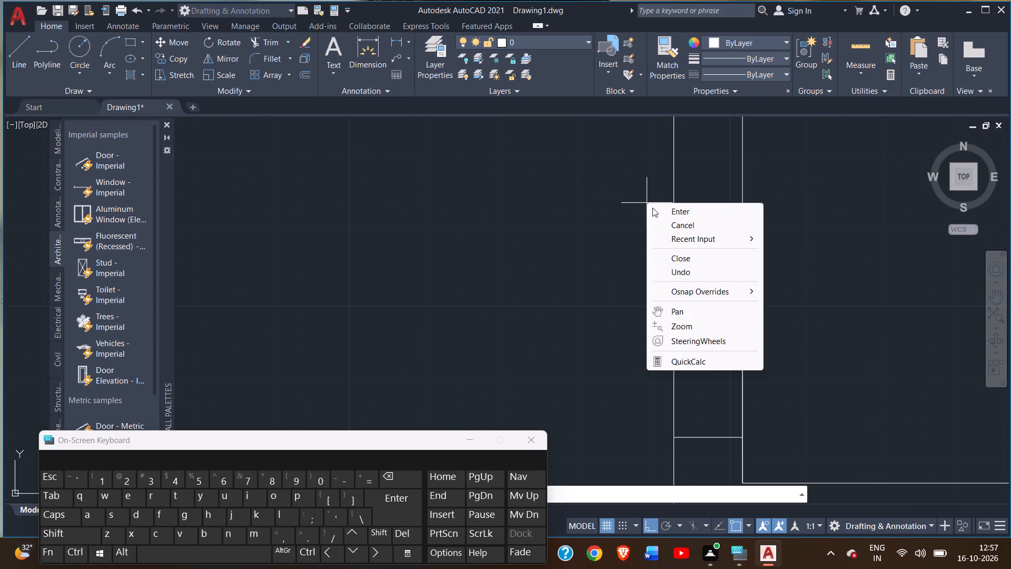
pyautogui.click(664, 211)
# Trim both wall faces between the two jamb lines to open the doorway into the small northeast room.
pyautogui.click(266, 37)
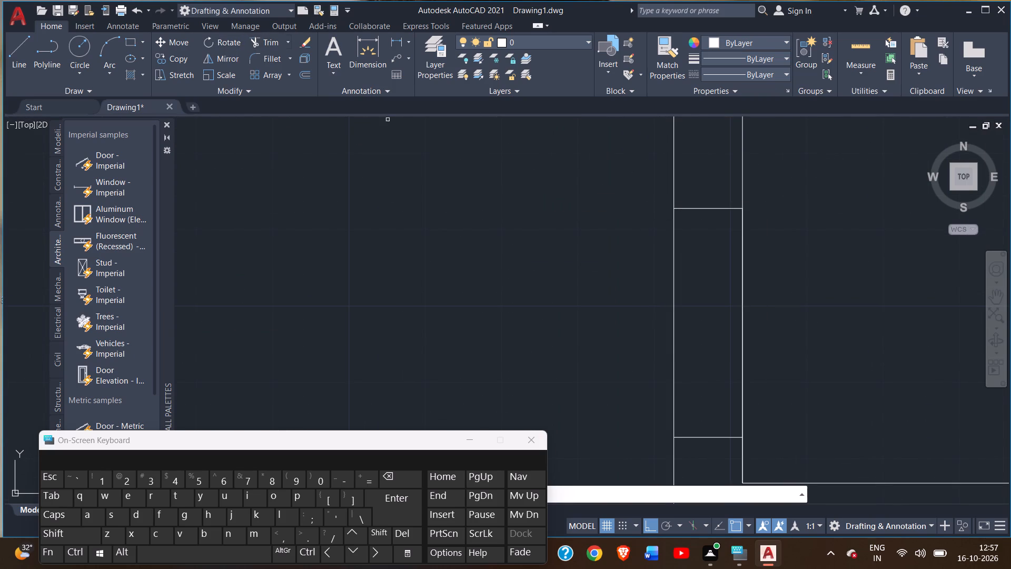
pyautogui.click(675, 279)
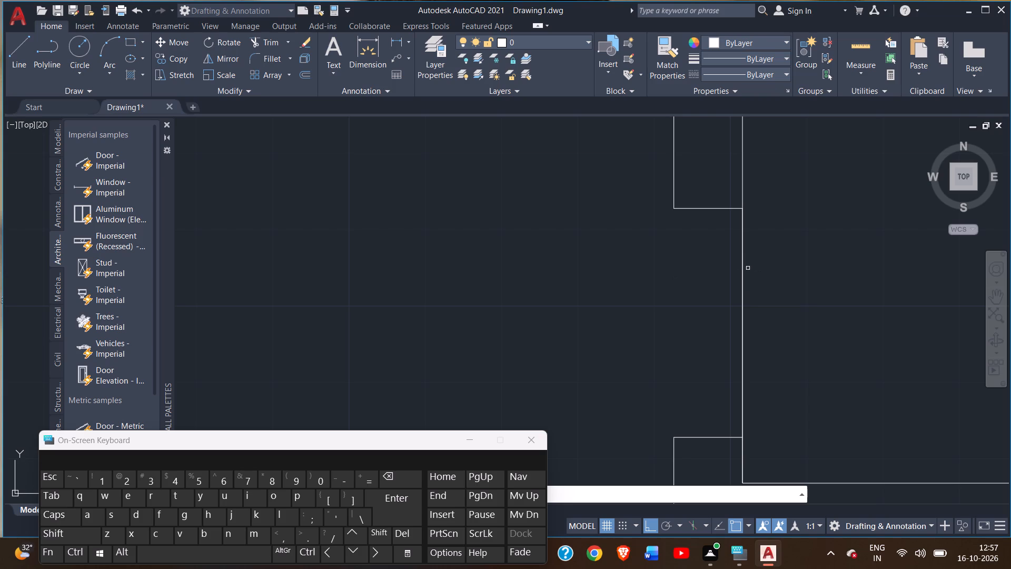
pyautogui.click(744, 261)
pyautogui.click(744, 259)
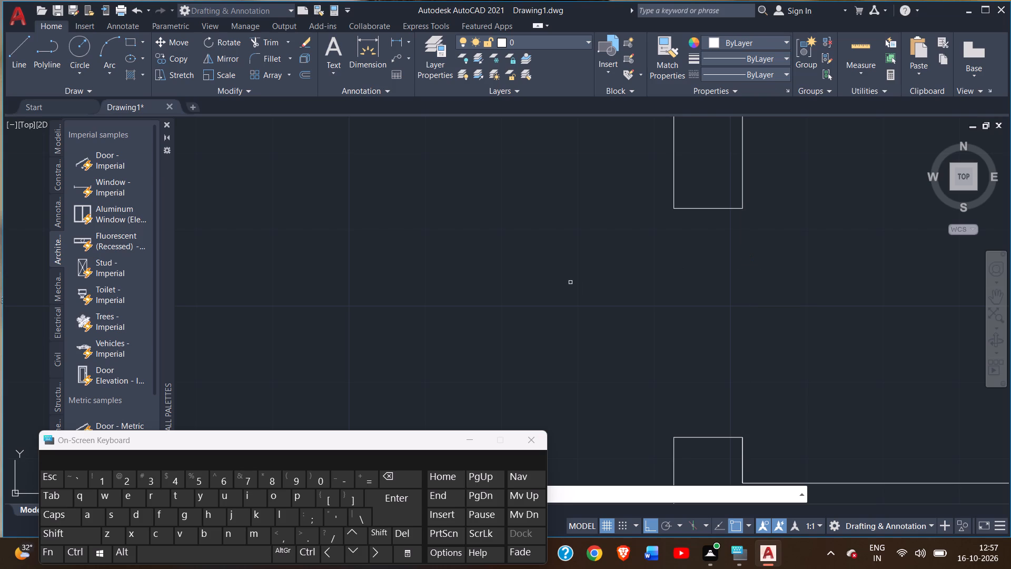
pyautogui.rightClick(570, 282)
pyautogui.click(578, 288)
pyautogui.scroll(-3, 436, 281)
pyautogui.moveTo(436, 281); pyautogui.dragTo(527, 284, button='middle')
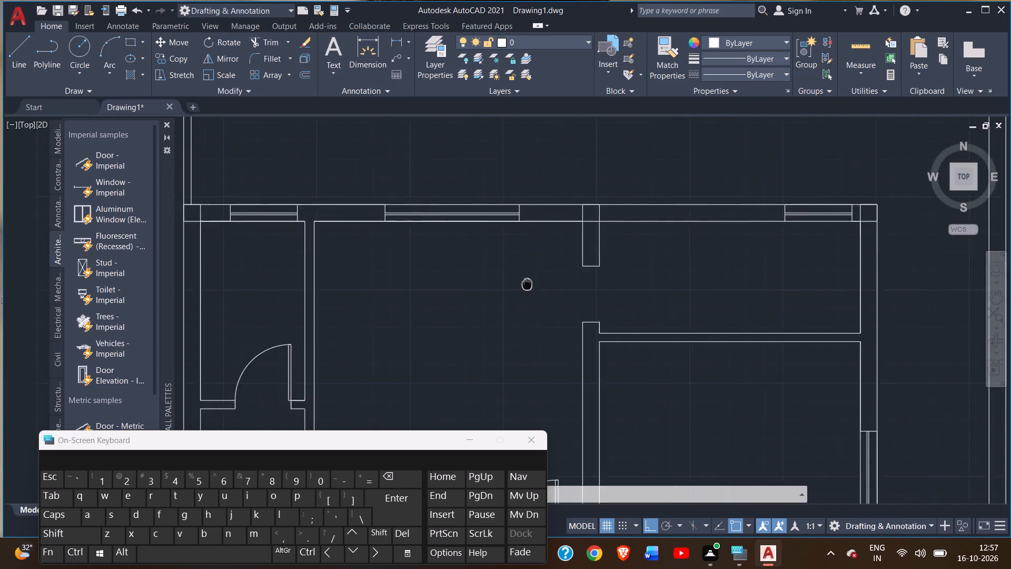
pyautogui.moveTo(527, 284); pyautogui.dragTo(538, 284, button='middle')
pyautogui.scroll(-2, 536, 283)
pyautogui.moveTo(277, 249); pyautogui.dragTo(430, 168, button='middle')
pyautogui.scroll(-1, 389, 208)
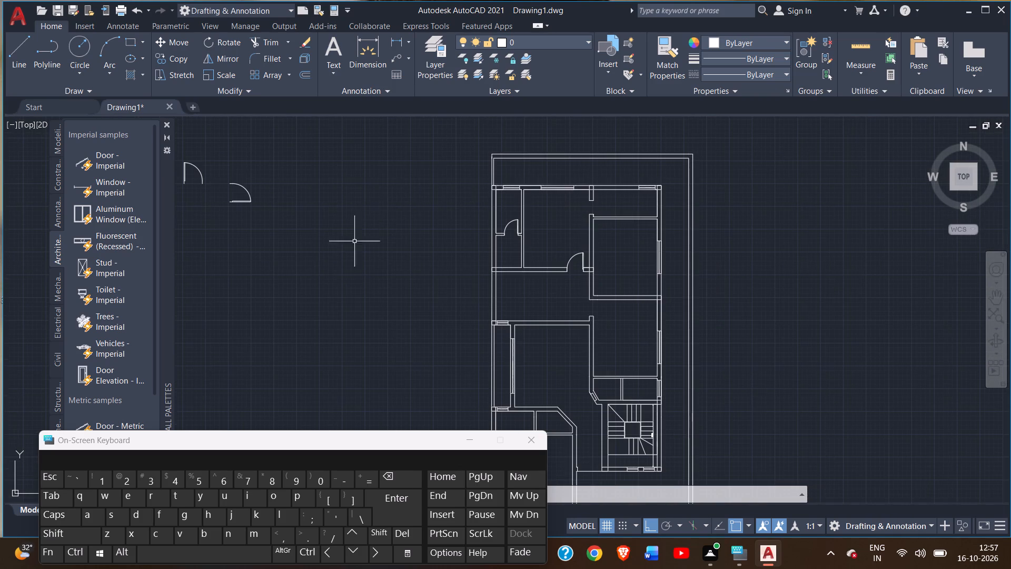
# Copy the east-pointing spare door from outside the plan into the small northeast room's doorway, placing its hinge end on the lower jamb's west corner.
pyautogui.click(240, 186)
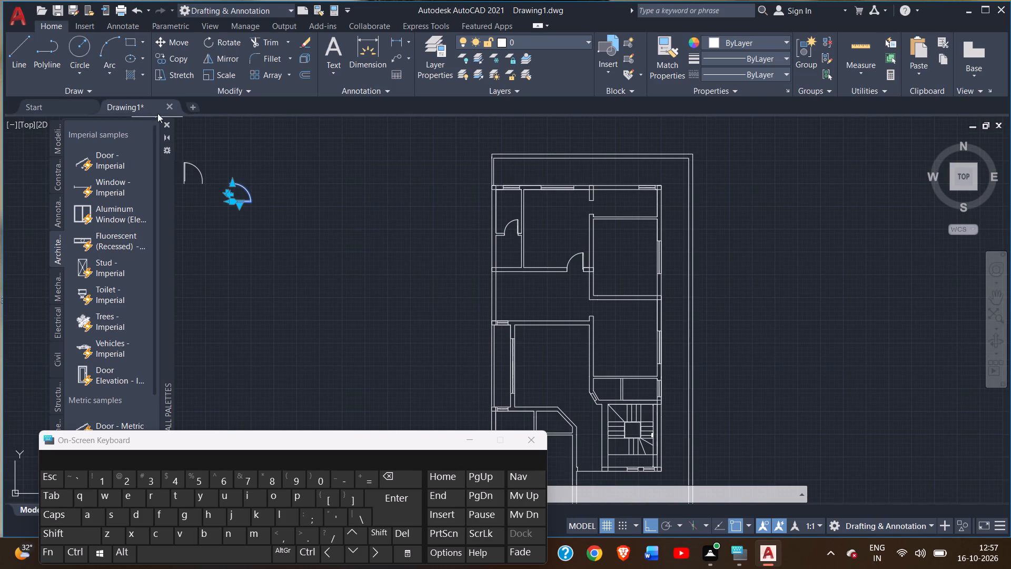
pyautogui.click(183, 56)
pyautogui.scroll(3, 232, 230)
pyautogui.moveTo(223, 142); pyautogui.dragTo(270, 271, button='middle')
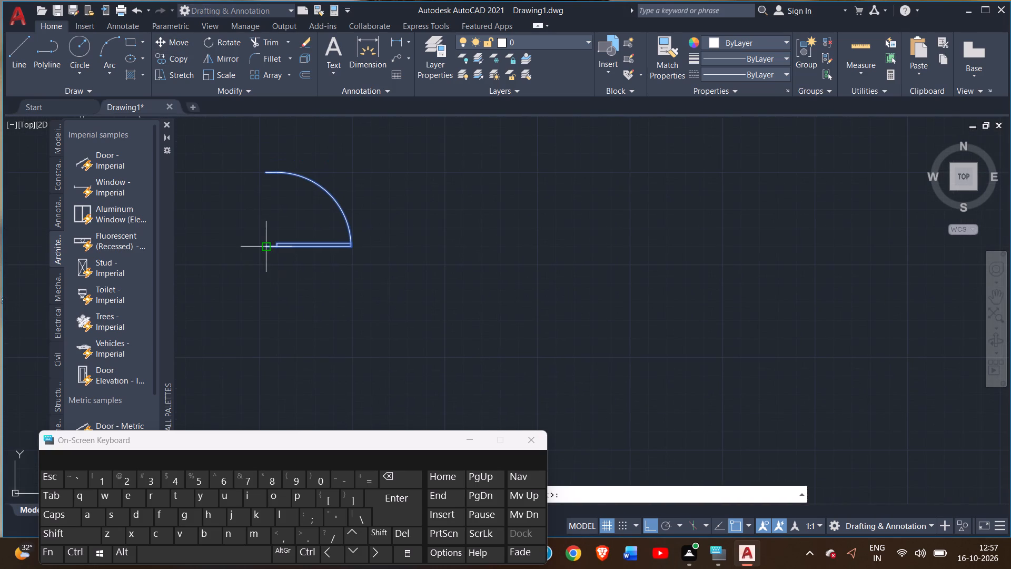
pyautogui.moveTo(265, 247); pyautogui.dragTo(551, 252)
pyautogui.scroll(-3, 403, 245)
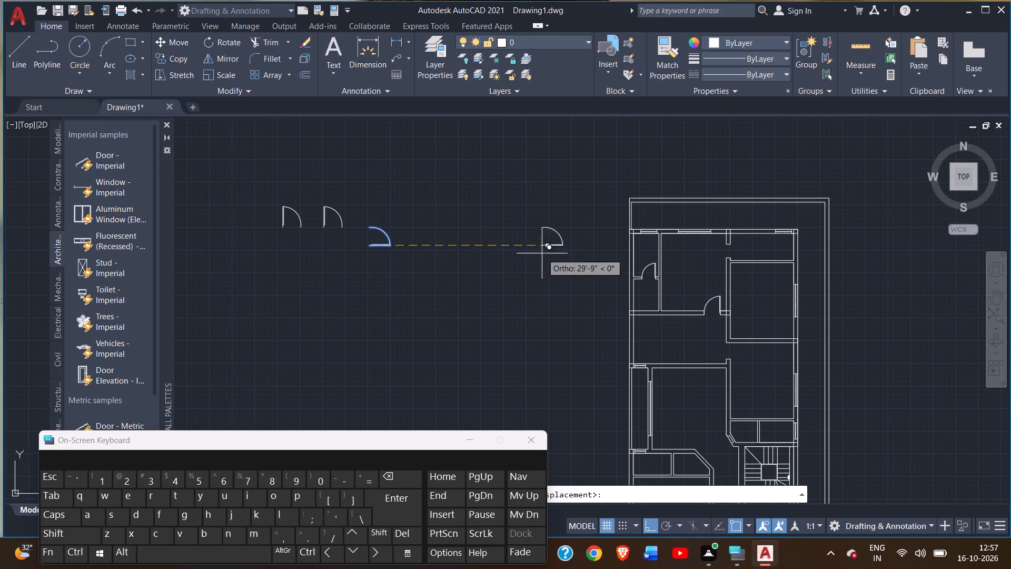
pyautogui.moveTo(551, 252); pyautogui.dragTo(718, 258)
pyautogui.scroll(2, 718, 257)
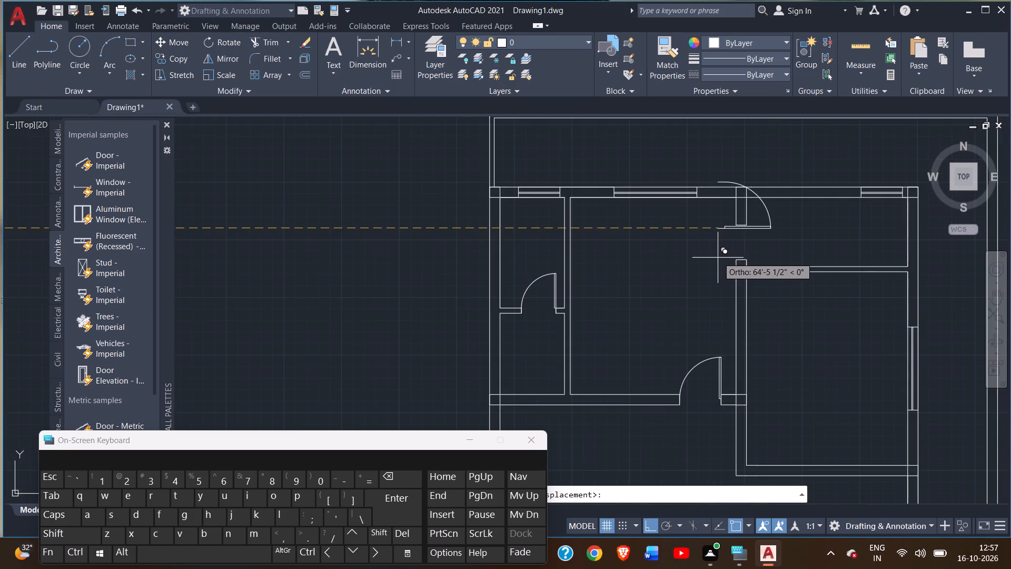
pyautogui.moveTo(718, 258); pyautogui.dragTo(746, 261)
pyautogui.scroll(1, 718, 260)
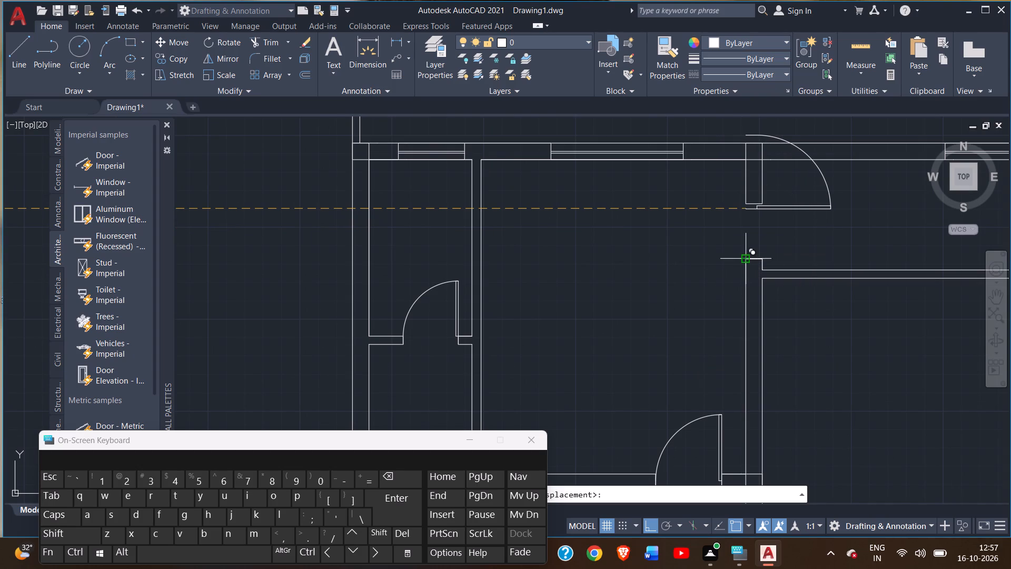
pyautogui.click(746, 261)
pyautogui.rightClick(649, 286)
pyautogui.click(679, 296)
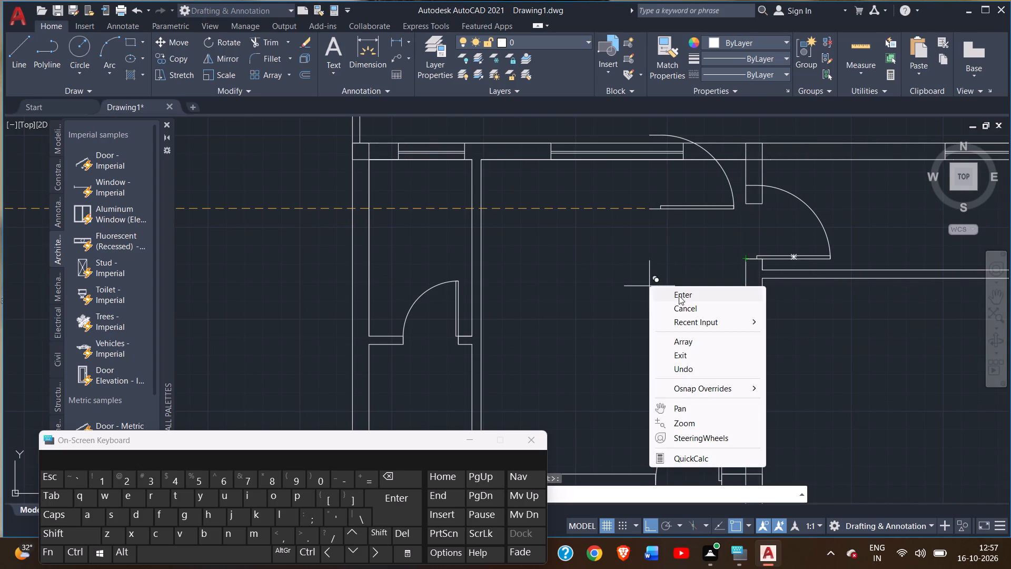
# Draw the lower jamb line across the west wall of the room south of the small northeast room, 3" north of its inner southwest corner.
pyautogui.scroll(-1, 891, 466)
pyautogui.moveTo(883, 458); pyautogui.dragTo(746, 272, button='middle')
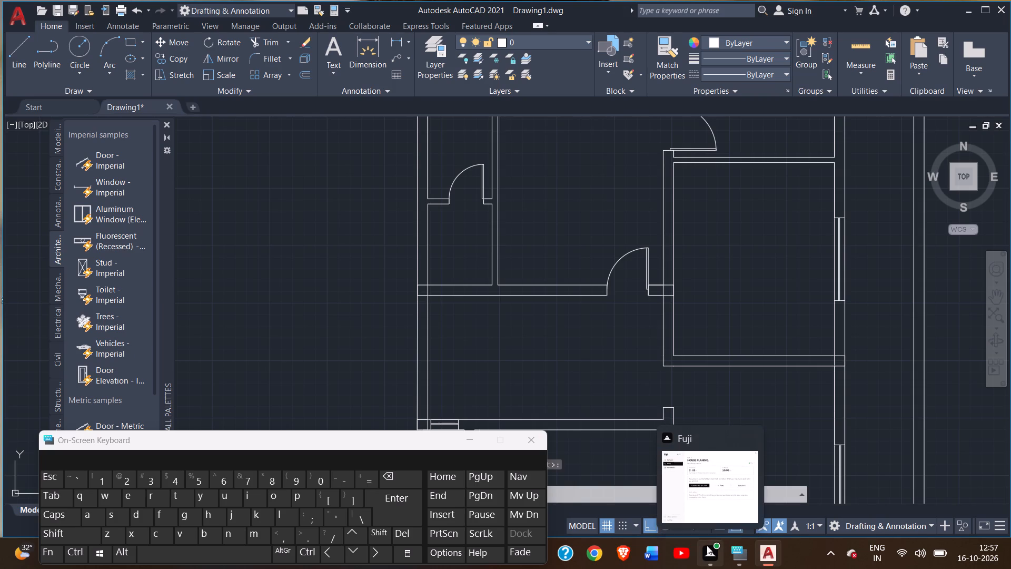
pyautogui.moveTo(761, 336); pyautogui.dragTo(722, 294, button='middle')
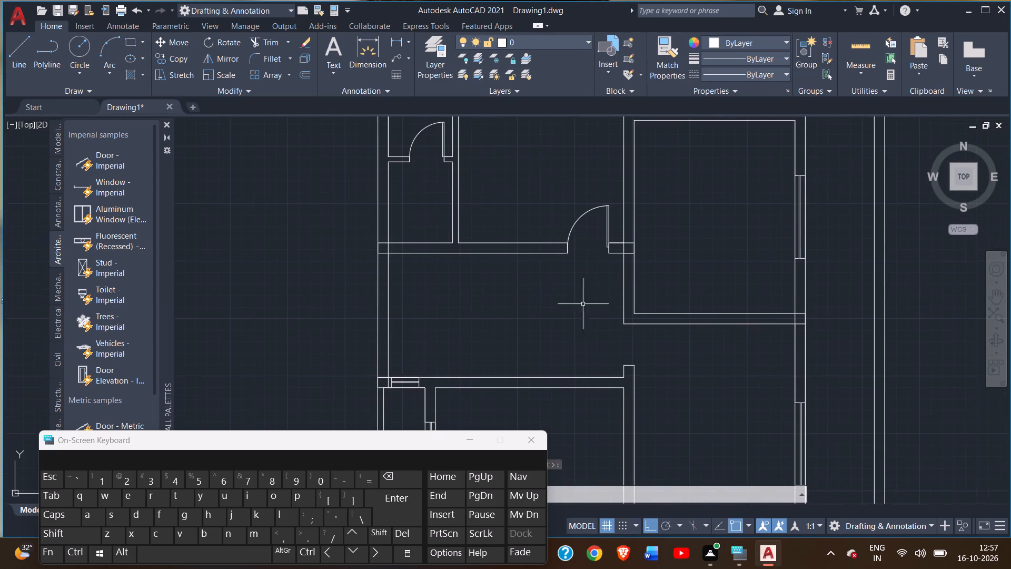
pyautogui.click(12, 51)
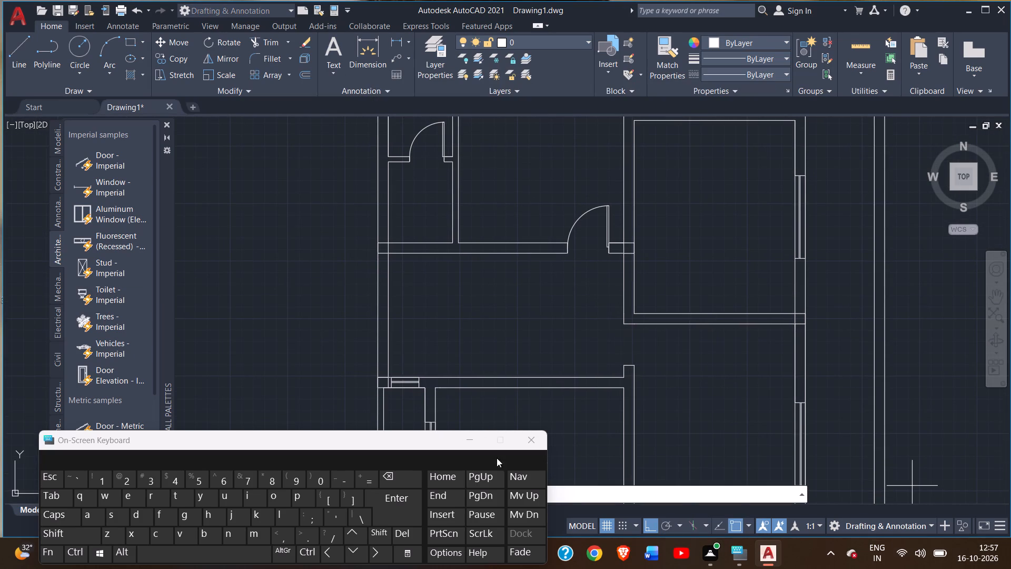
pyautogui.scroll(1, 504, 11)
pyautogui.click(636, 310)
pyautogui.write('3"')
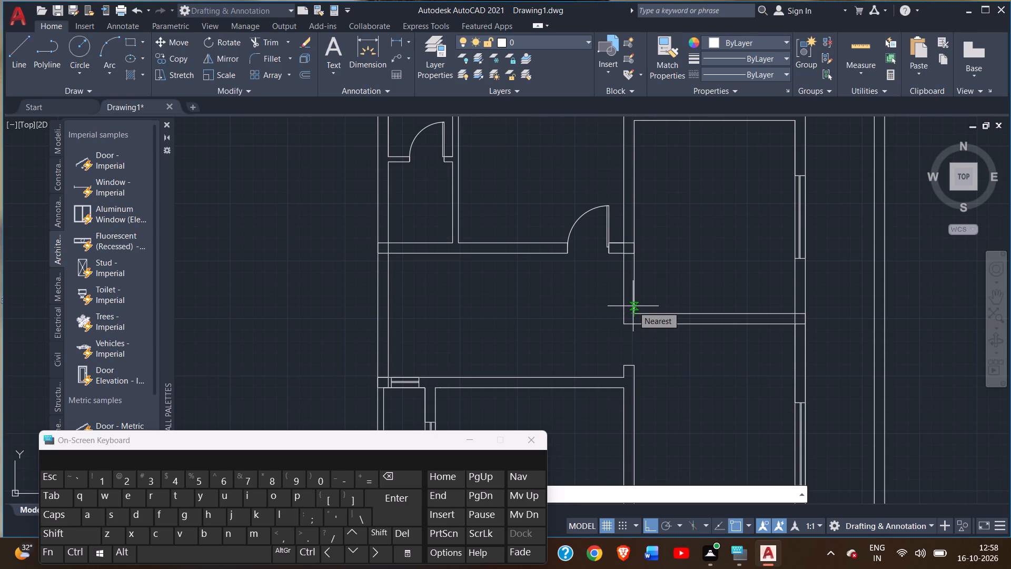
pyautogui.press('Return')
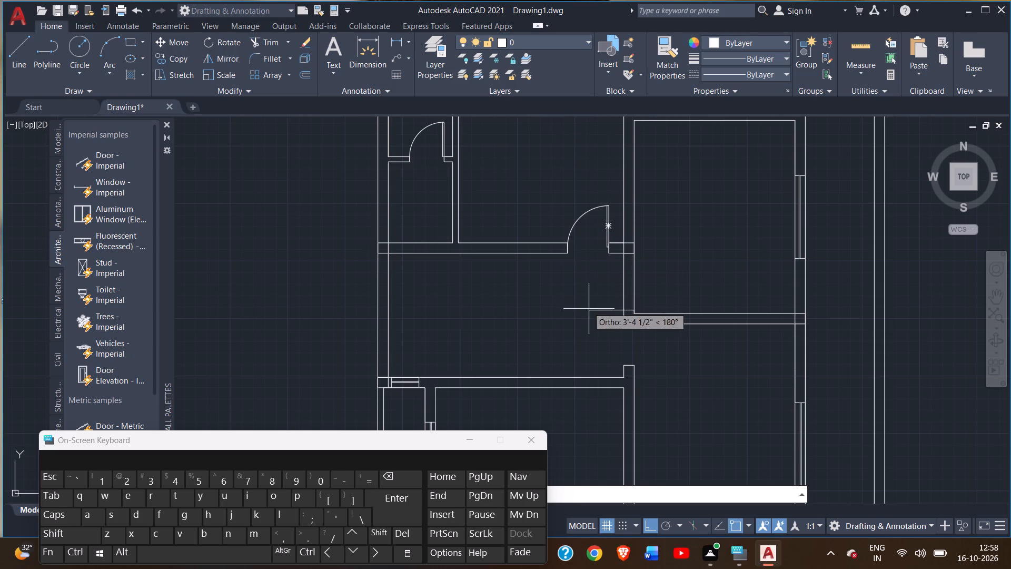
pyautogui.scroll(3, 623, 293)
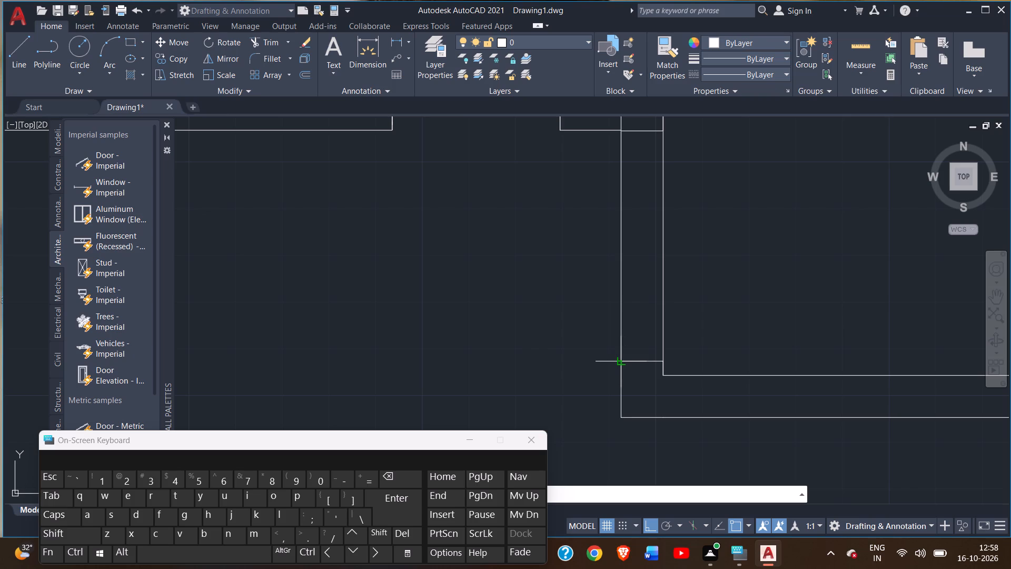
pyautogui.click(622, 362)
pyautogui.rightClick(608, 352)
pyautogui.click(631, 357)
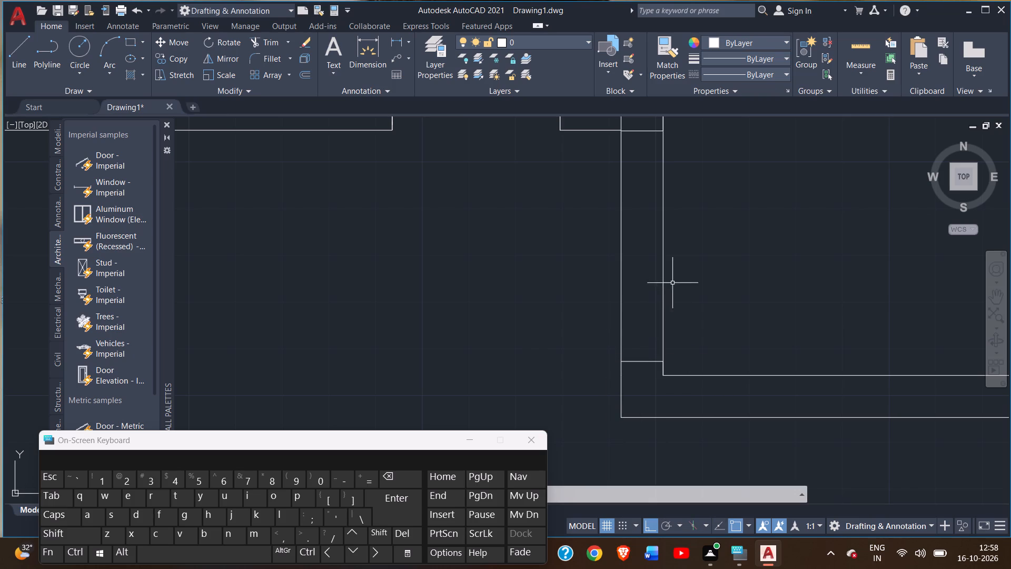
# Draw the upper jamb line across the same wall, 1" south of the horizontal partition's junction.
pyautogui.click(19, 54)
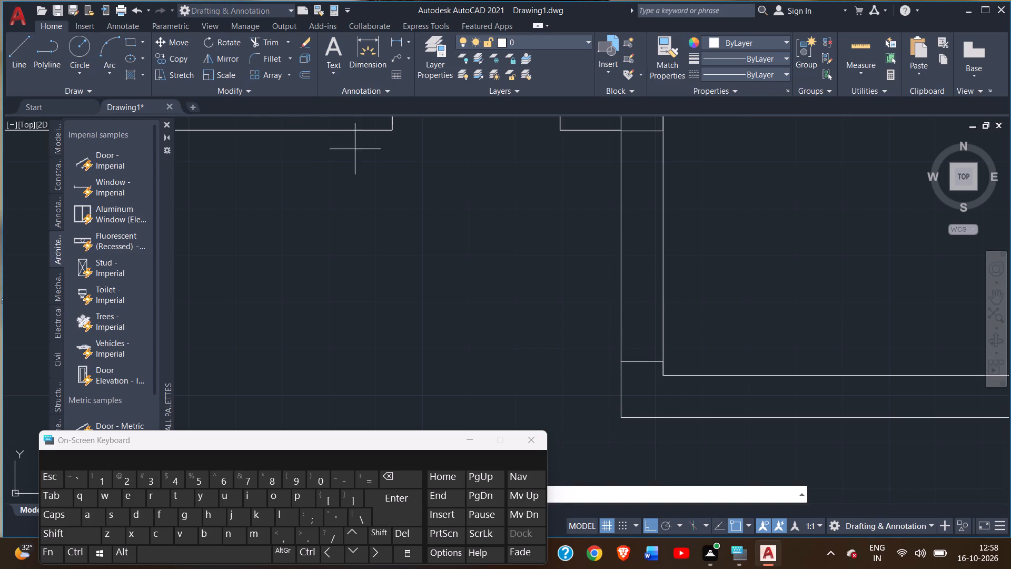
pyautogui.click(663, 133)
pyautogui.write('1"')
pyautogui.press('Return')
pyautogui.click(620, 133)
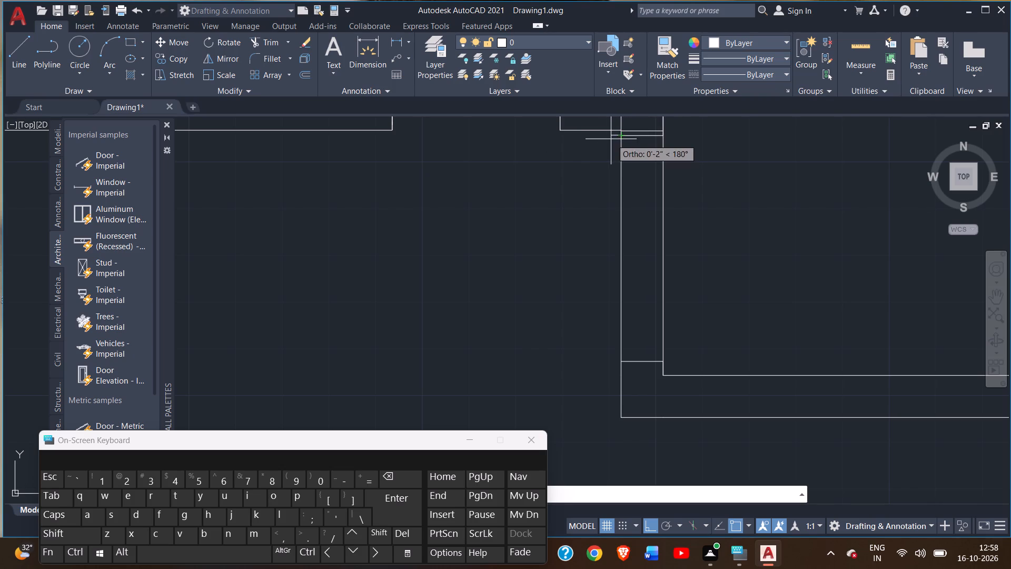
pyautogui.rightClick(611, 139)
pyautogui.rightClick(611, 139)
pyautogui.click(628, 146)
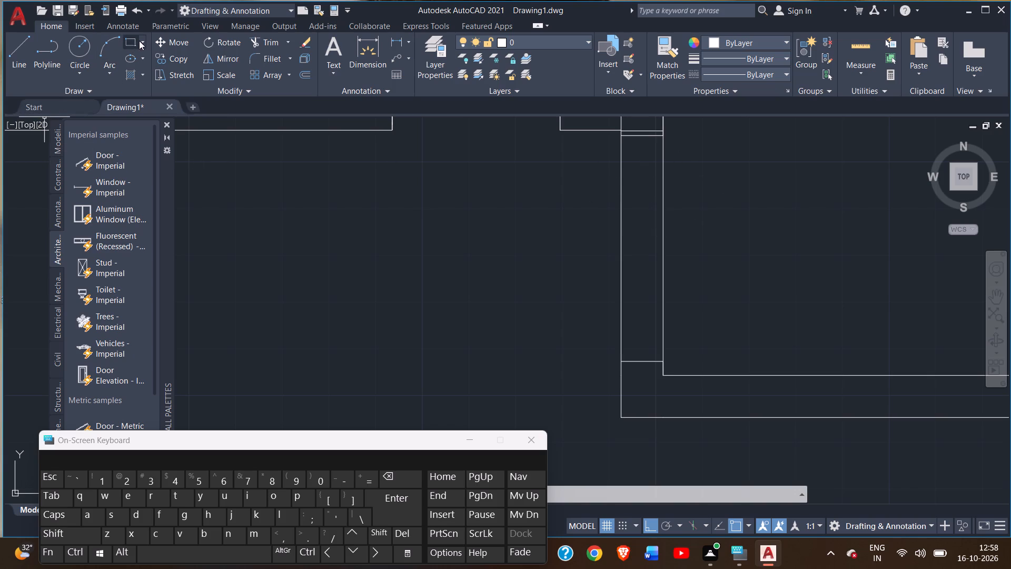
# Trim both wall faces between the two jamb lines to open the doorway into this east room.
pyautogui.click(266, 41)
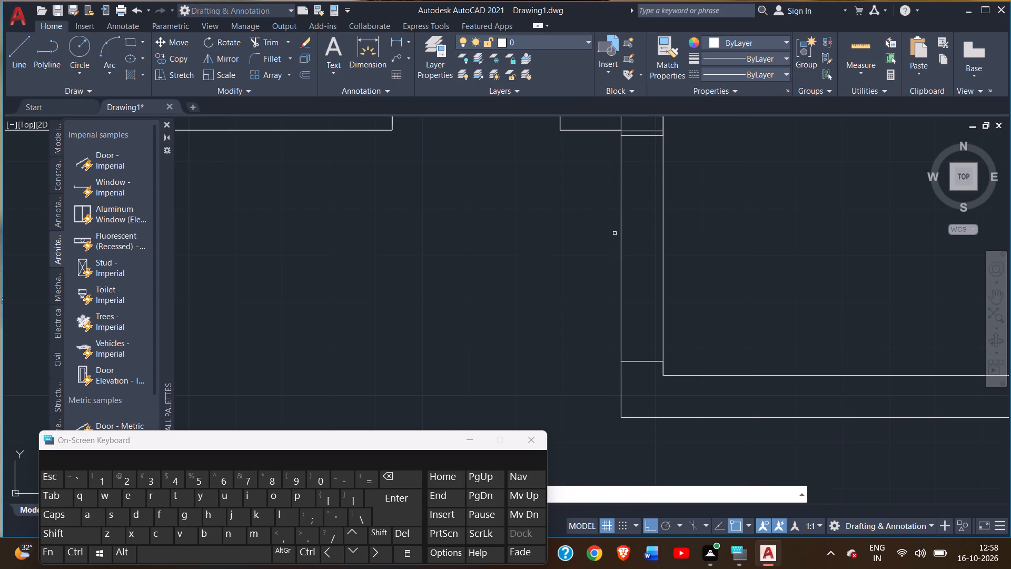
pyautogui.click(622, 242)
pyautogui.click(663, 229)
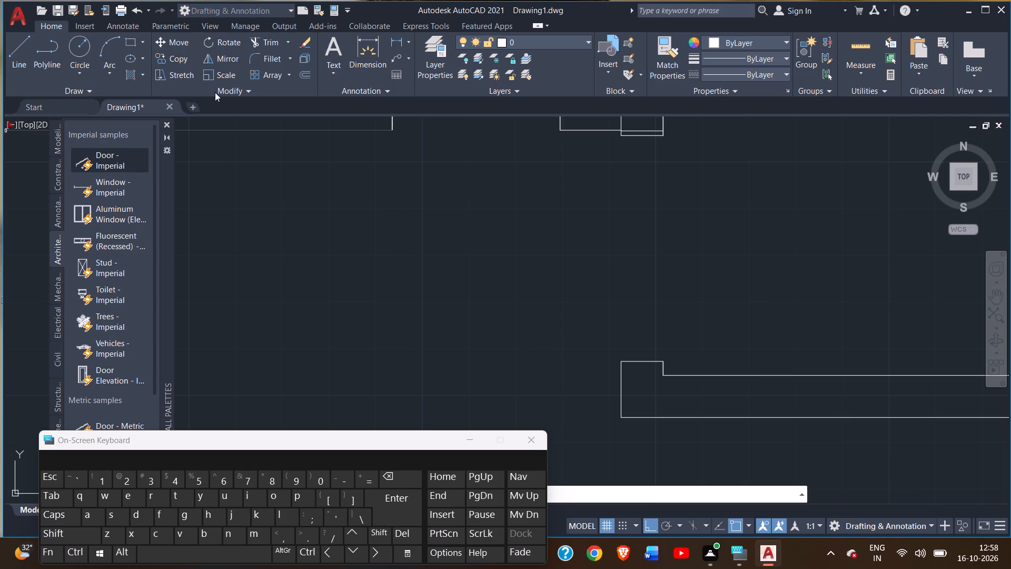
pyautogui.scroll(-3, 294, 210)
pyautogui.moveTo(313, 214); pyautogui.dragTo(345, 341, button='middle')
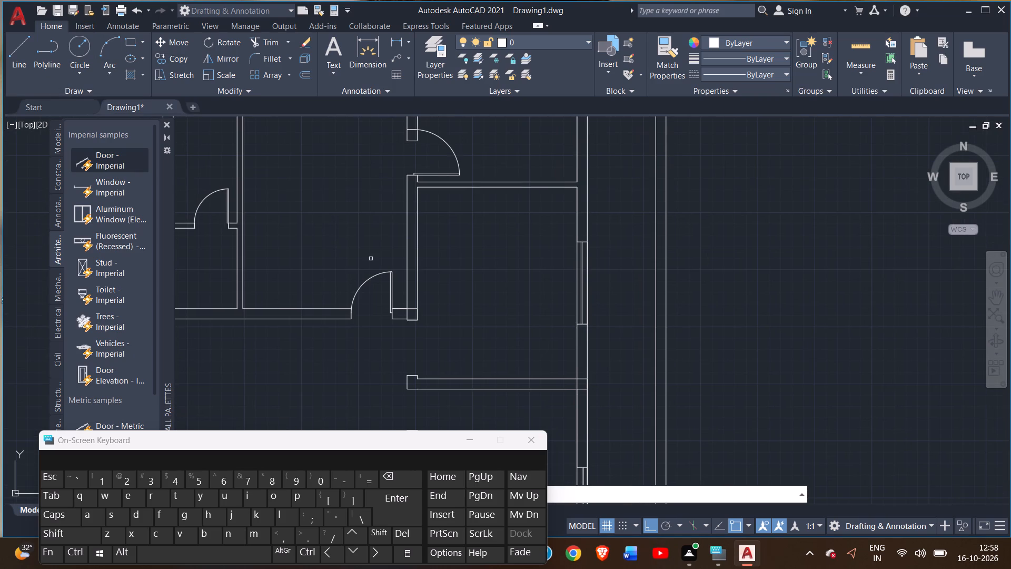
pyautogui.rightClick(454, 153)
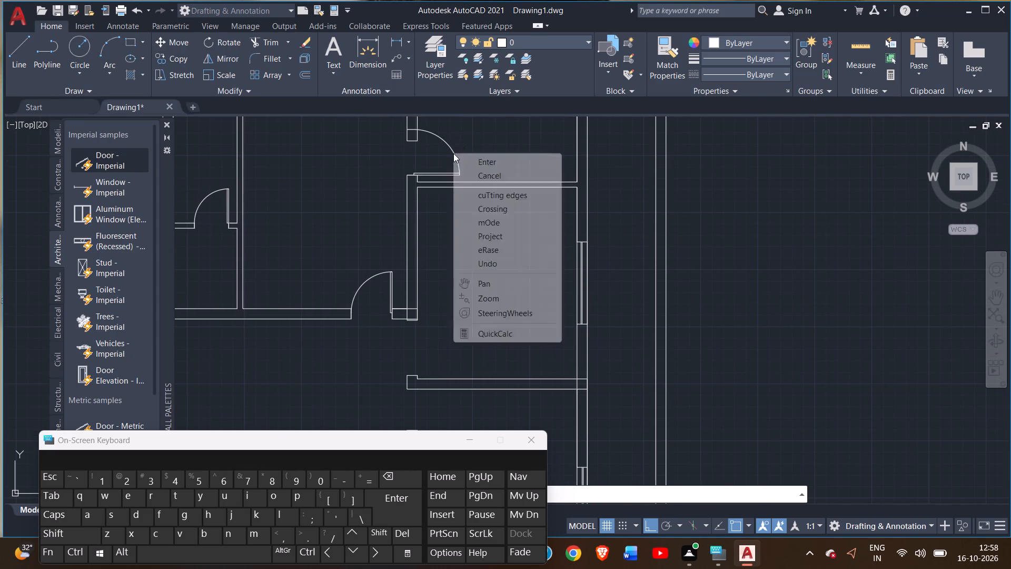
pyautogui.click(463, 156)
# Copy the small northeast room's door into the new east room doorway, with its hinge end on the lower jamb's west corner.
pyautogui.click(455, 157)
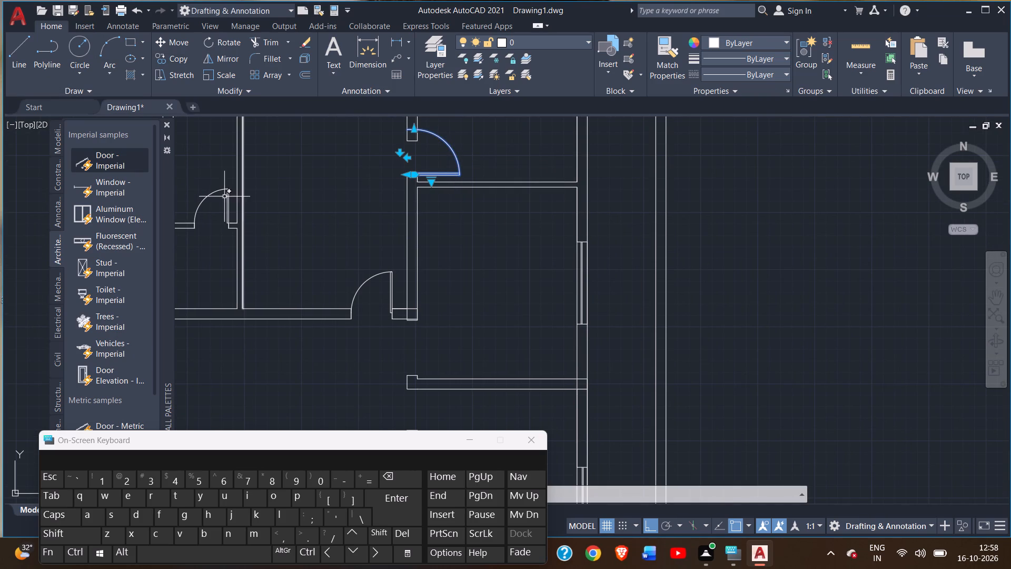
pyautogui.click(168, 55)
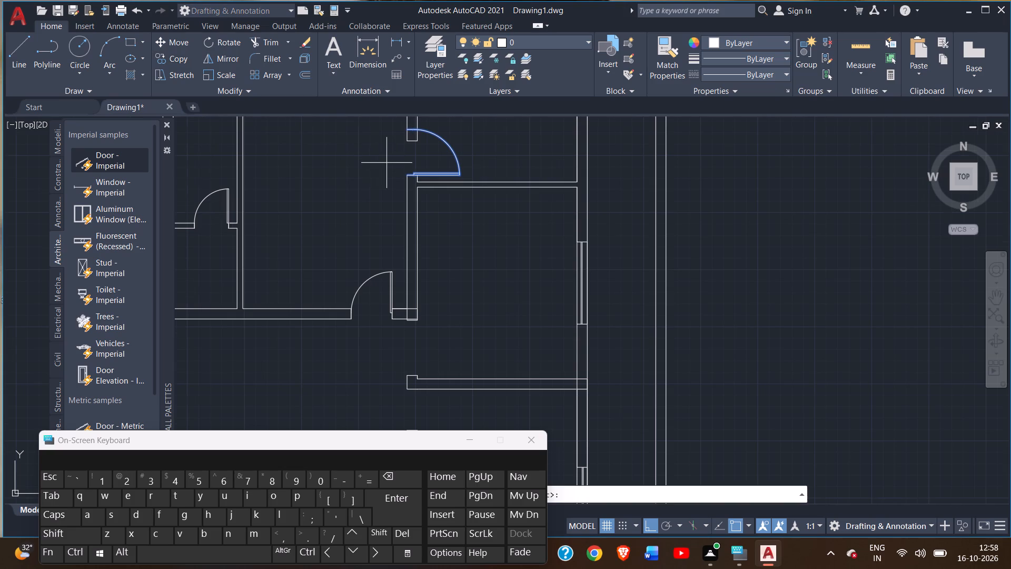
pyautogui.scroll(1, 386, 163)
pyautogui.moveTo(419, 181); pyautogui.dragTo(393, 311)
pyautogui.scroll(-2, 394, 309)
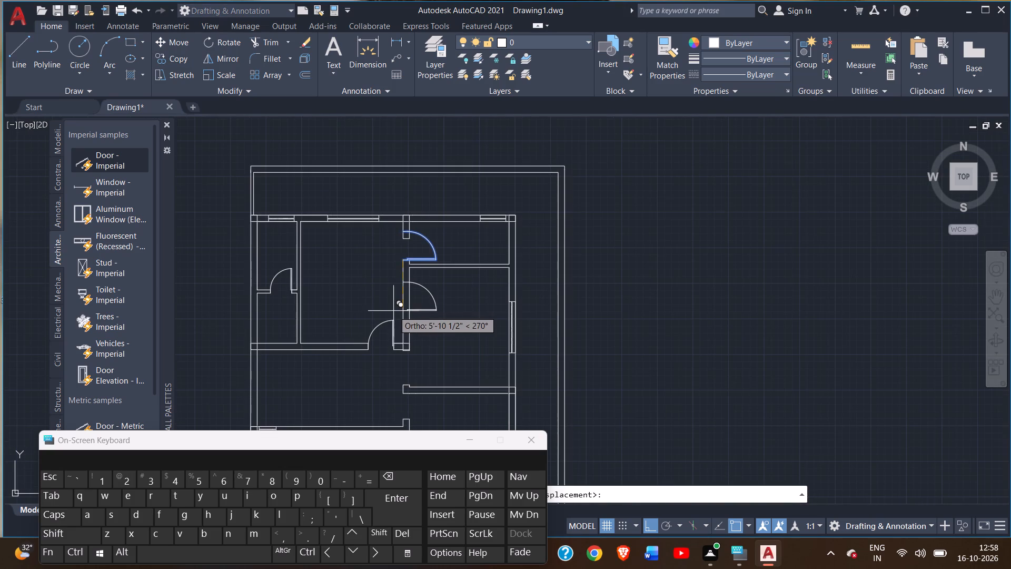
pyautogui.moveTo(393, 311); pyautogui.dragTo(402, 381)
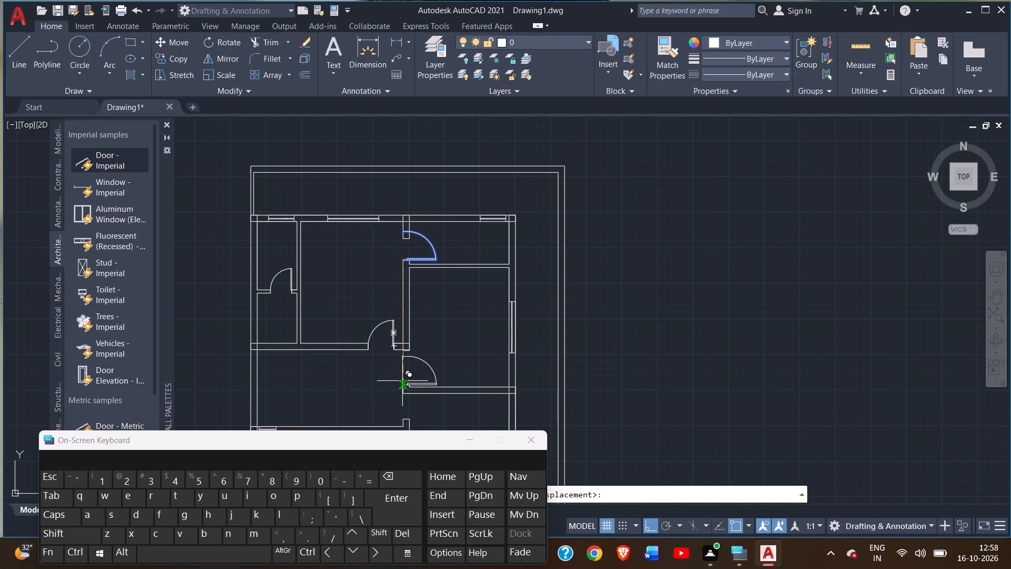
pyautogui.moveTo(402, 381); pyautogui.dragTo(402, 384)
pyautogui.doubleClick(402, 384)
pyautogui.scroll(2, 449, 380)
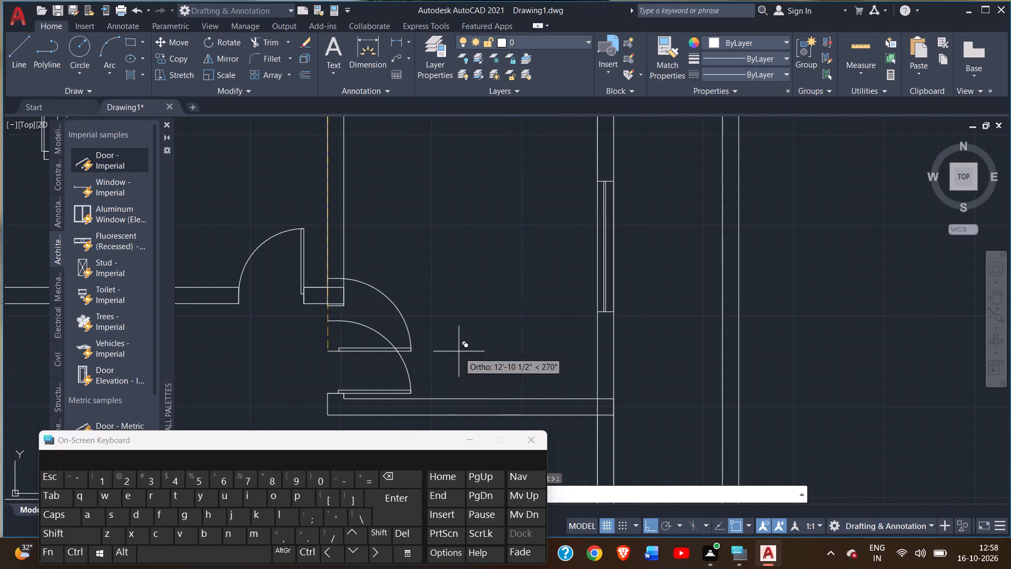
pyautogui.rightClick(451, 308)
pyautogui.click(477, 312)
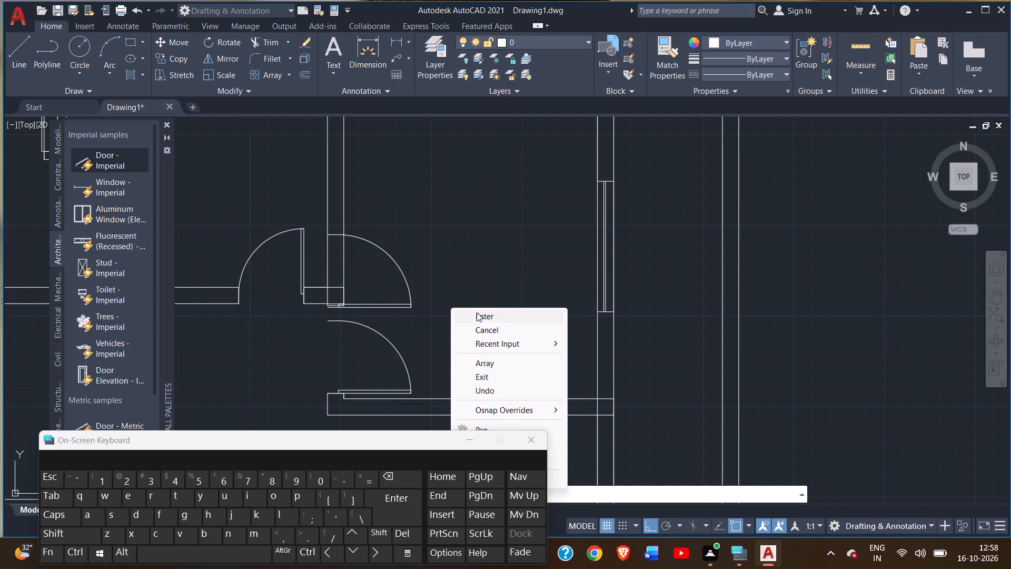
# Scale up the new east room door about the lower jamb's west corner until its swing reaches the upper jamb.
pyautogui.click(391, 346)
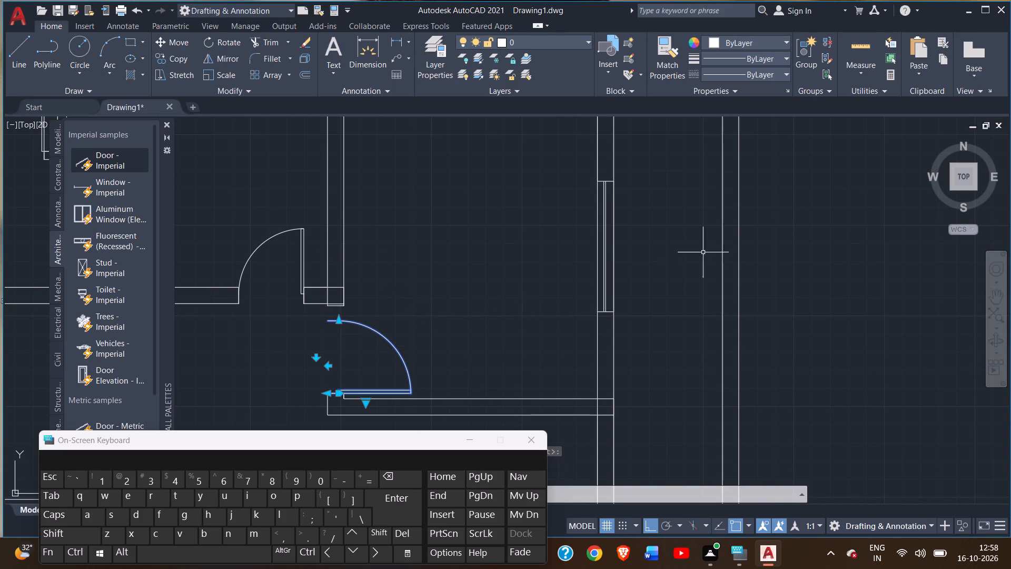
pyautogui.doubleClick(219, 71)
pyautogui.moveTo(367, 284); pyautogui.dragTo(370, 180, button='middle')
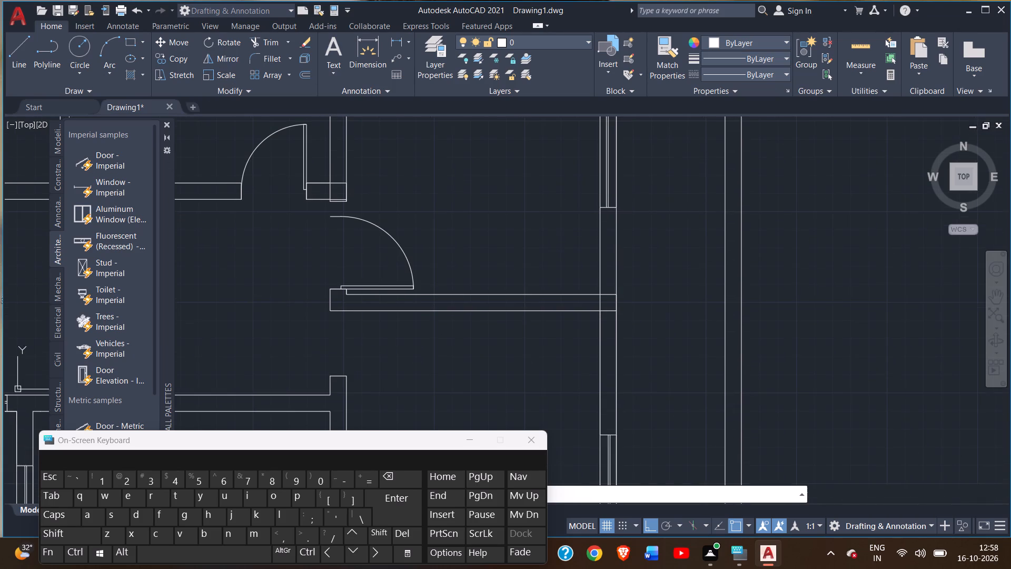
pyautogui.click(395, 240)
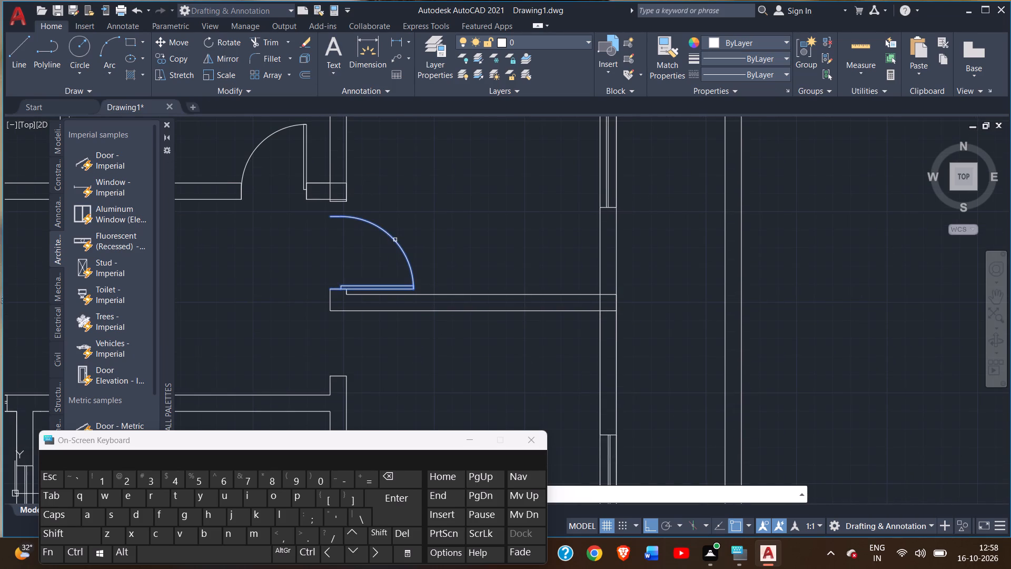
pyautogui.rightClick(395, 240)
pyautogui.moveTo(329, 290); pyautogui.dragTo(330, 243)
pyautogui.click(330, 243)
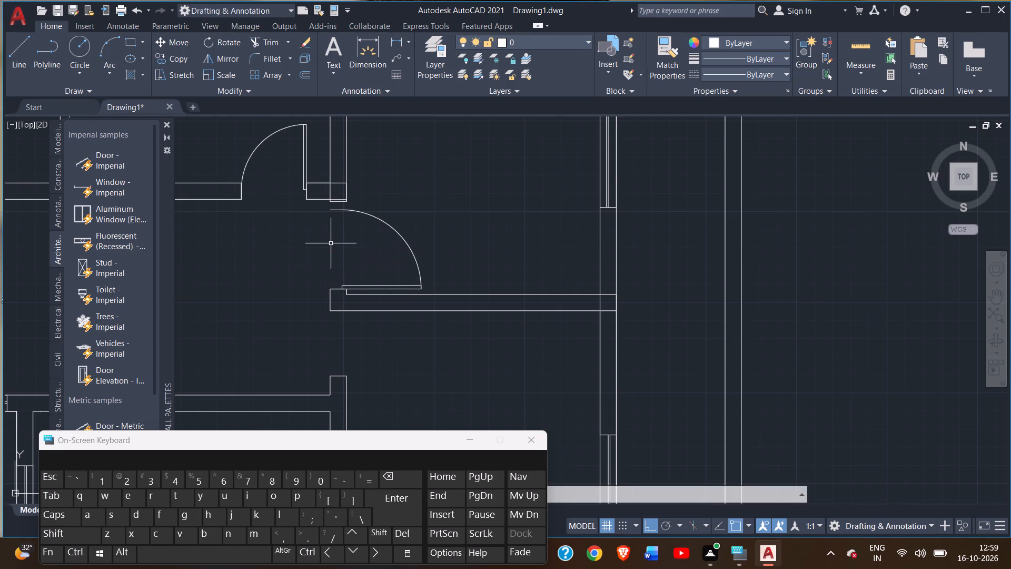
pyautogui.click(391, 227)
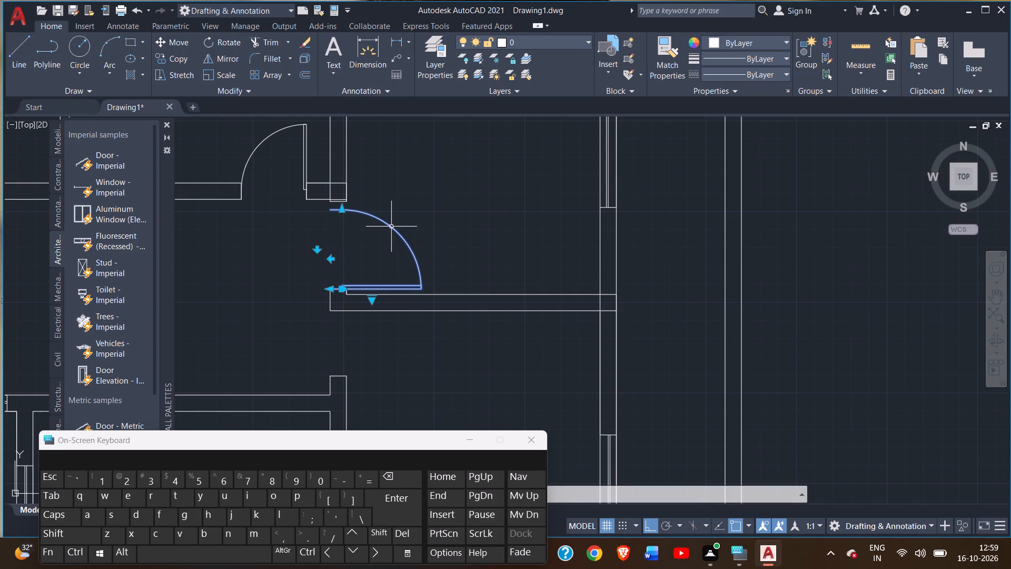
pyautogui.click(220, 71)
pyautogui.moveTo(332, 289); pyautogui.dragTo(331, 287)
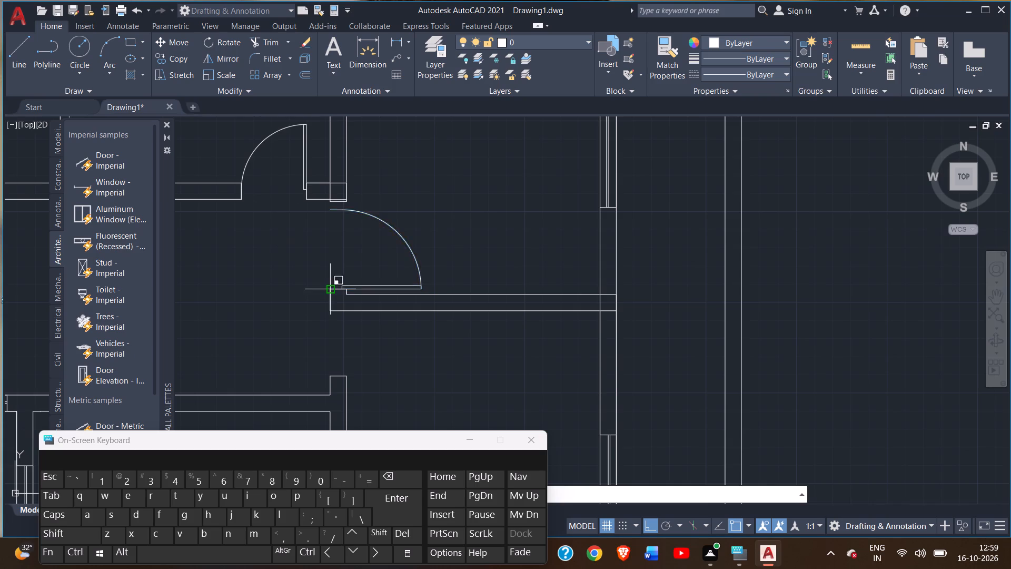
pyautogui.moveTo(331, 287); pyautogui.dragTo(360, 240)
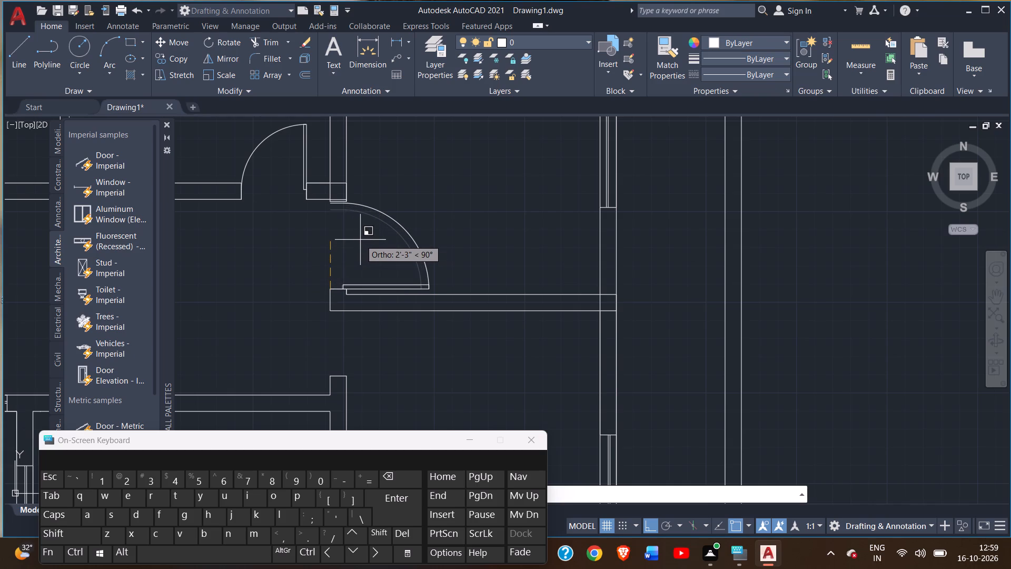
pyautogui.moveTo(360, 240); pyautogui.dragTo(362, 239)
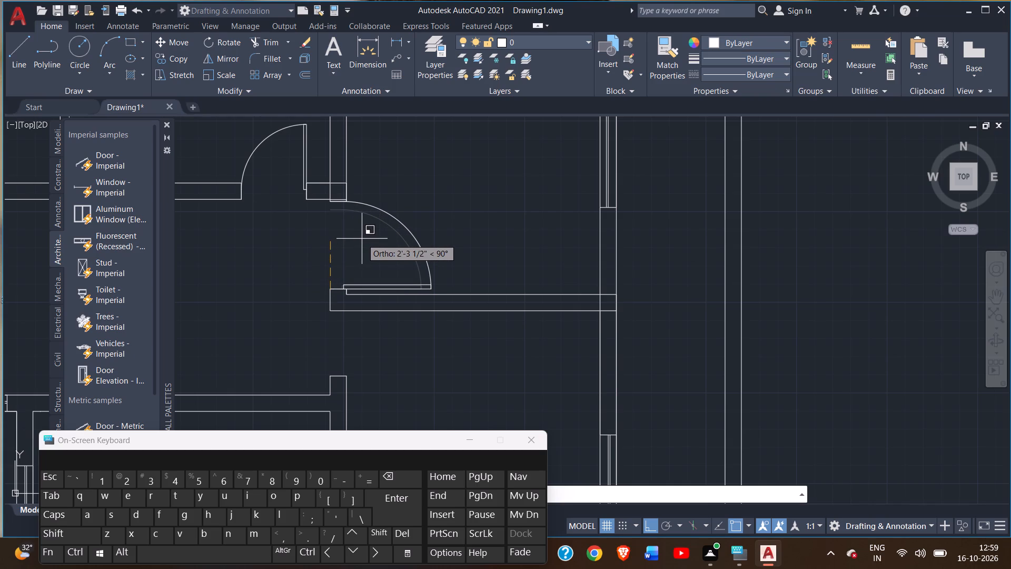
pyautogui.click(362, 239)
# Select the enlarged door in the east room doorway.
pyautogui.scroll(-2, 321, 265)
pyautogui.moveTo(300, 295); pyautogui.dragTo(358, 247, button='middle')
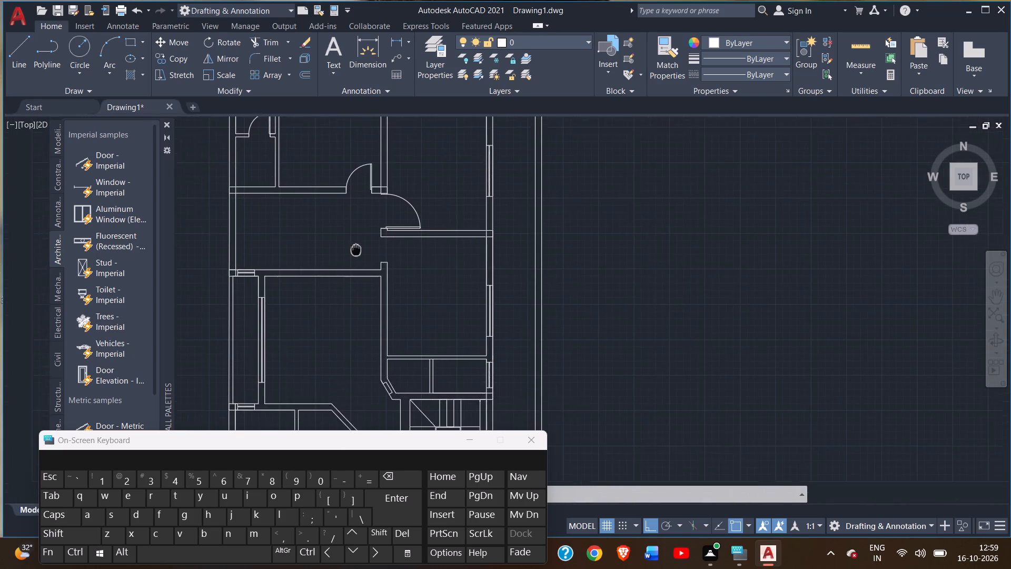
pyautogui.moveTo(358, 247); pyautogui.dragTo(359, 244, button='middle')
pyautogui.scroll(-1, 360, 244)
pyautogui.rightClick(345, 302)
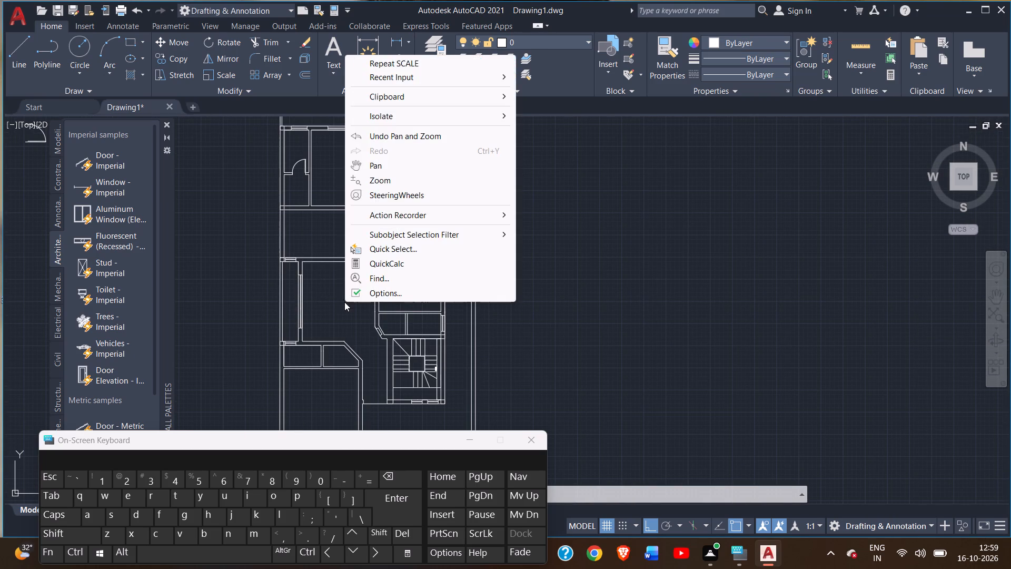
pyautogui.doubleClick(344, 302)
pyautogui.click(334, 305)
pyautogui.moveTo(341, 312); pyautogui.dragTo(315, 251, button='middle')
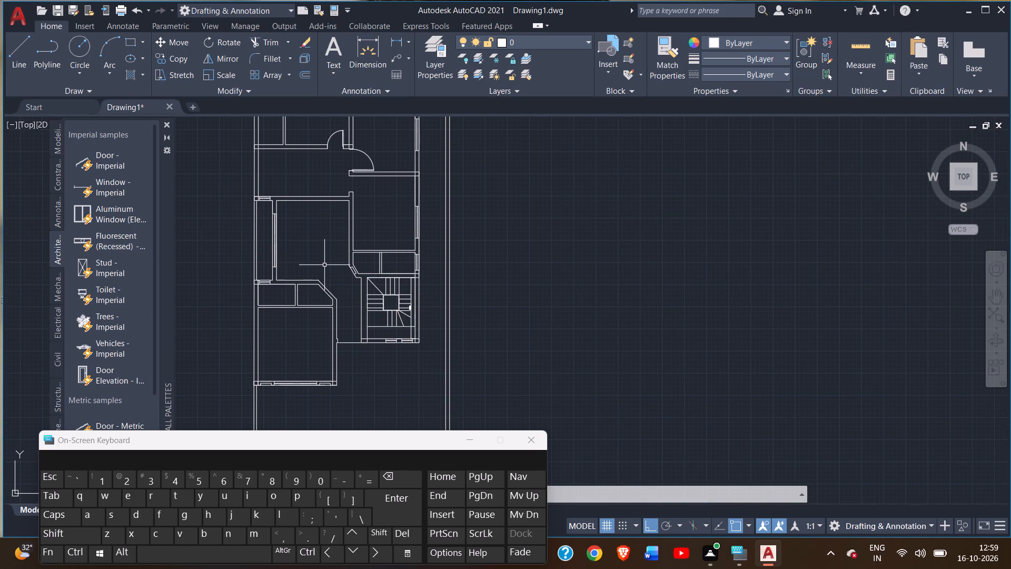
pyautogui.click(369, 159)
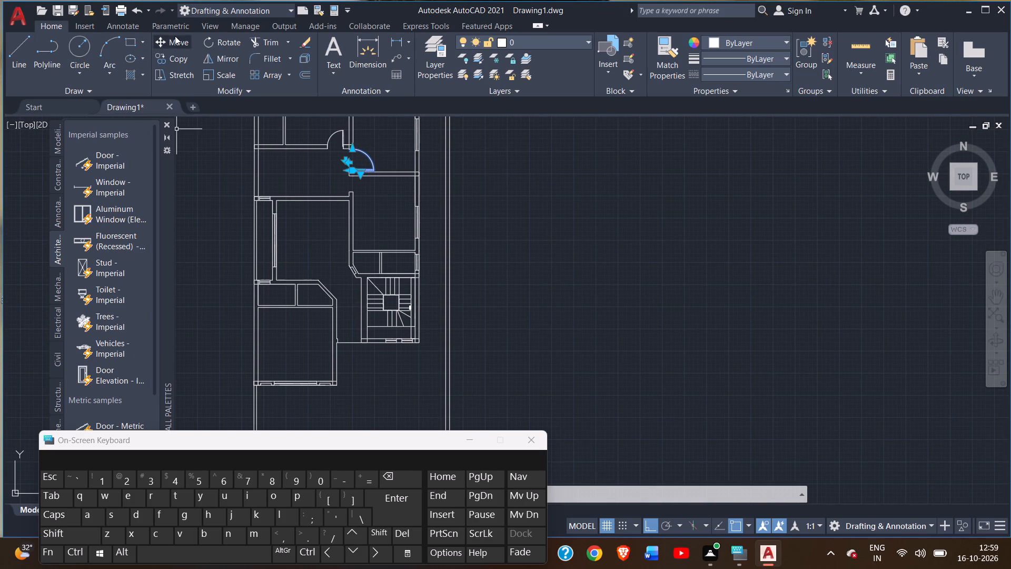
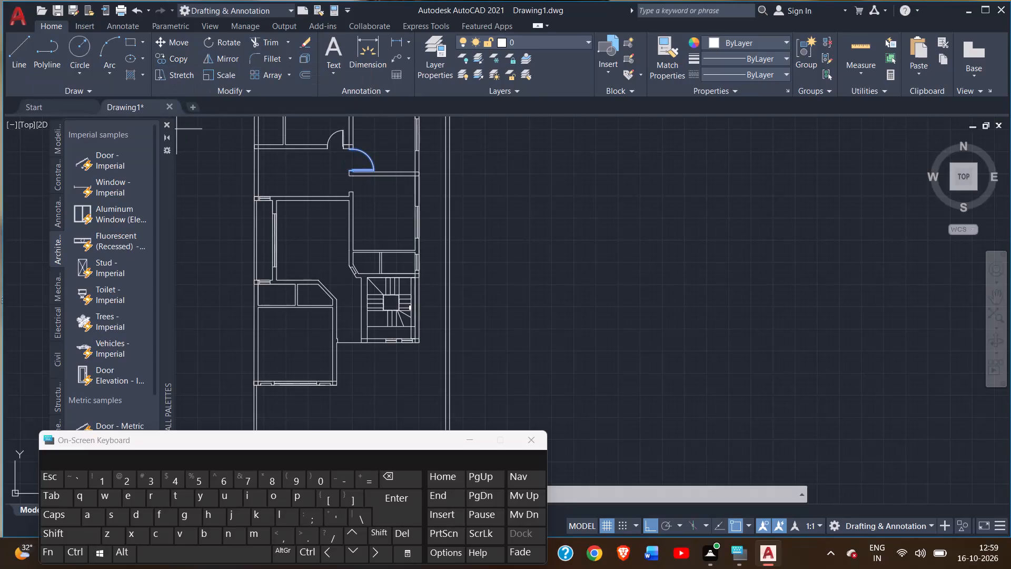
# Copy the enlarged east room door into the doorway just south of it, with its hinge end on the lower jamb's west corner.
pyautogui.scroll(2, 332, 188)
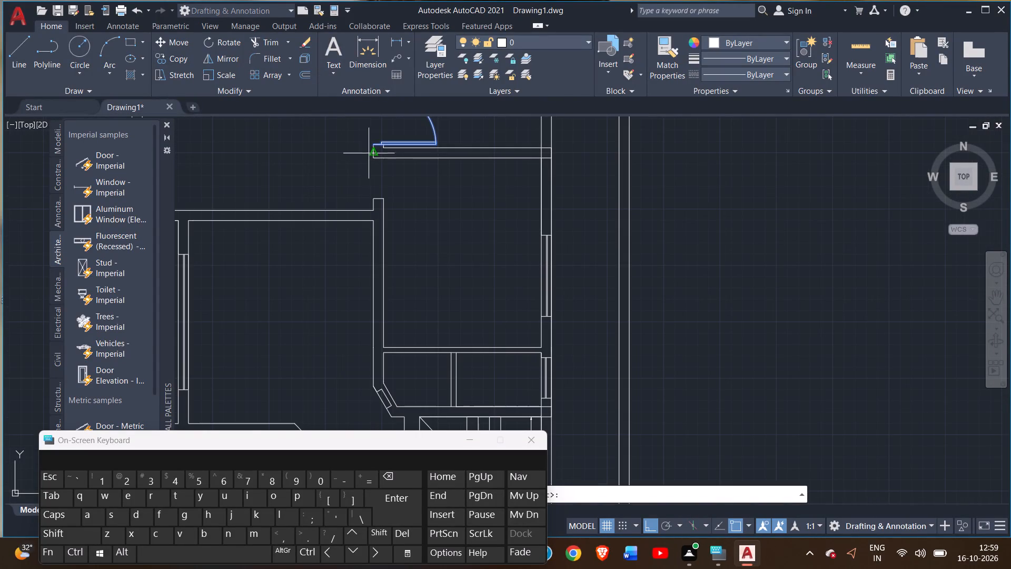
pyautogui.moveTo(373, 143); pyautogui.dragTo(376, 186)
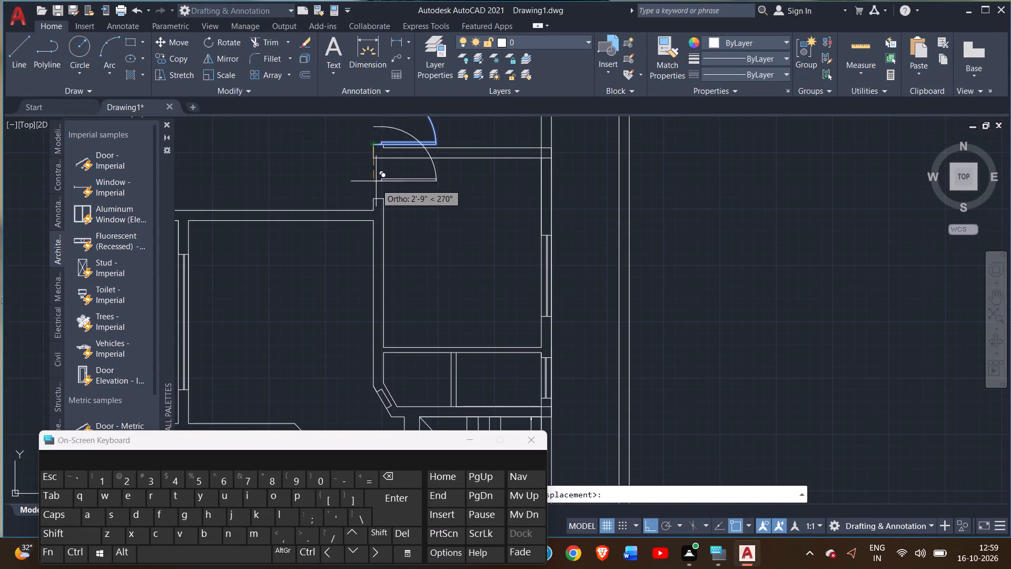
pyautogui.moveTo(376, 186); pyautogui.dragTo(376, 197)
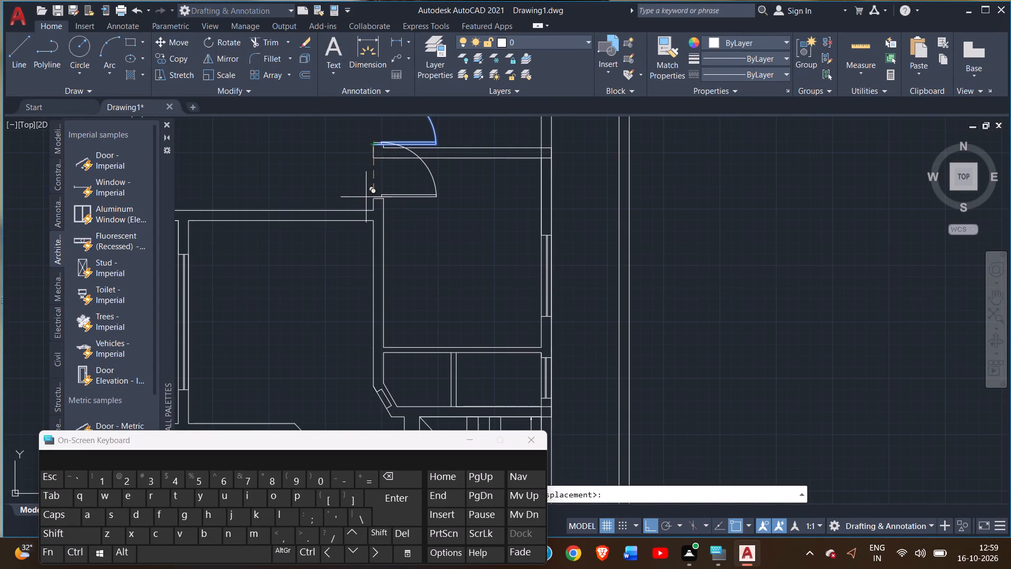
pyautogui.click(372, 197)
pyautogui.rightClick(343, 187)
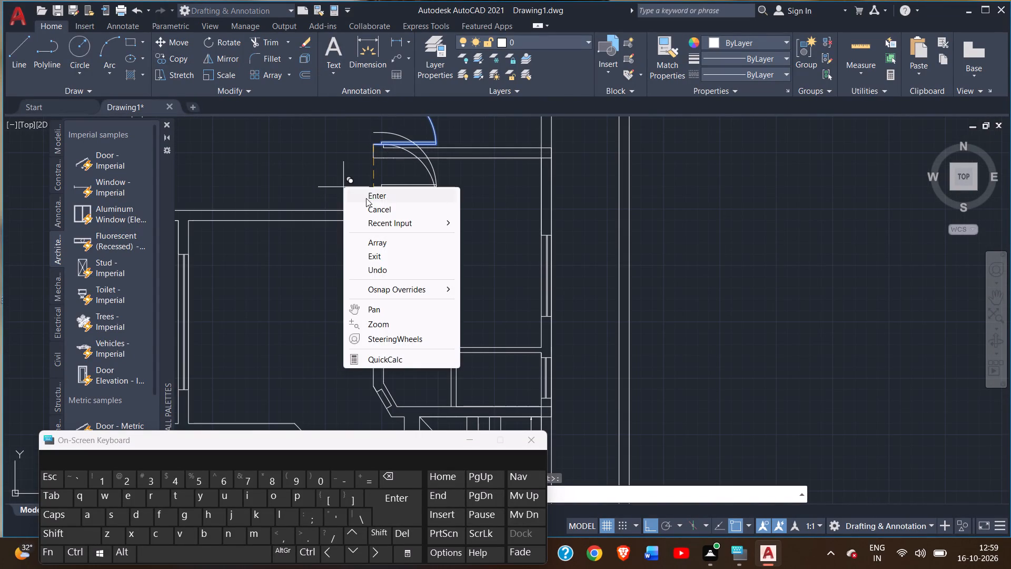
pyautogui.click(366, 199)
# Scale down the copied door about the lower jamb's west corner so it fits within the narrower doorway.
pyautogui.click(433, 185)
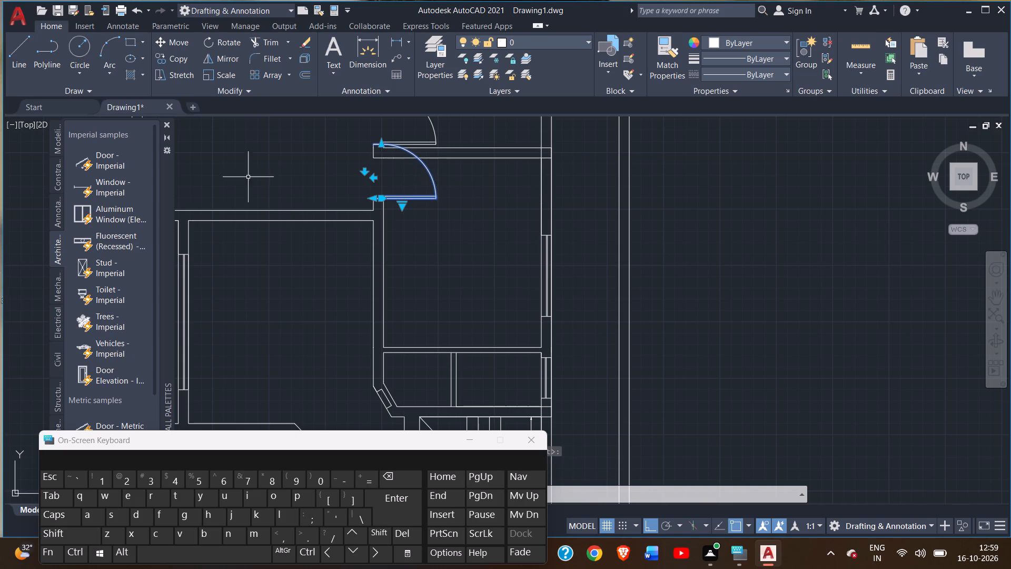
pyautogui.click(210, 74)
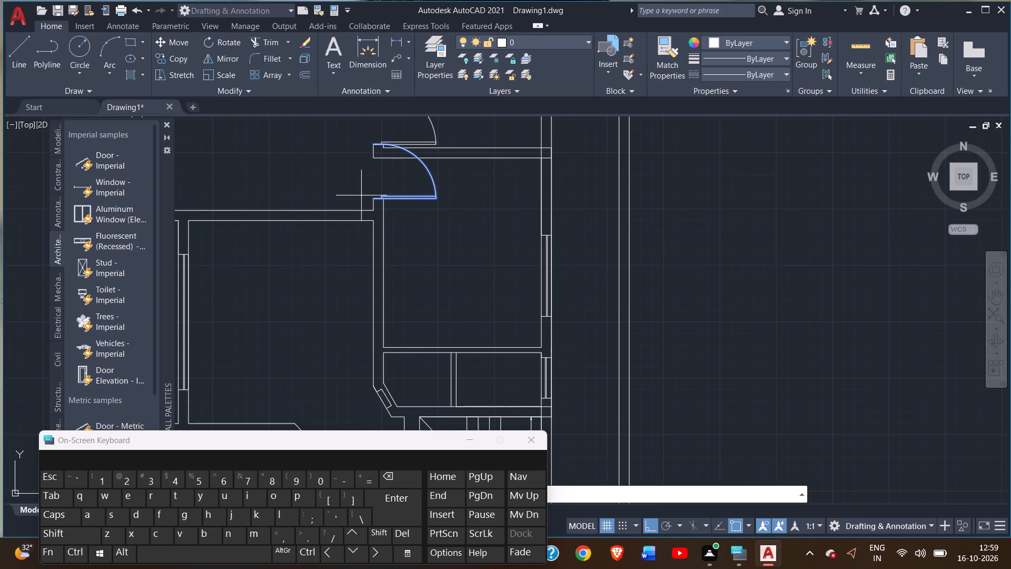
pyautogui.moveTo(373, 198); pyautogui.dragTo(371, 175)
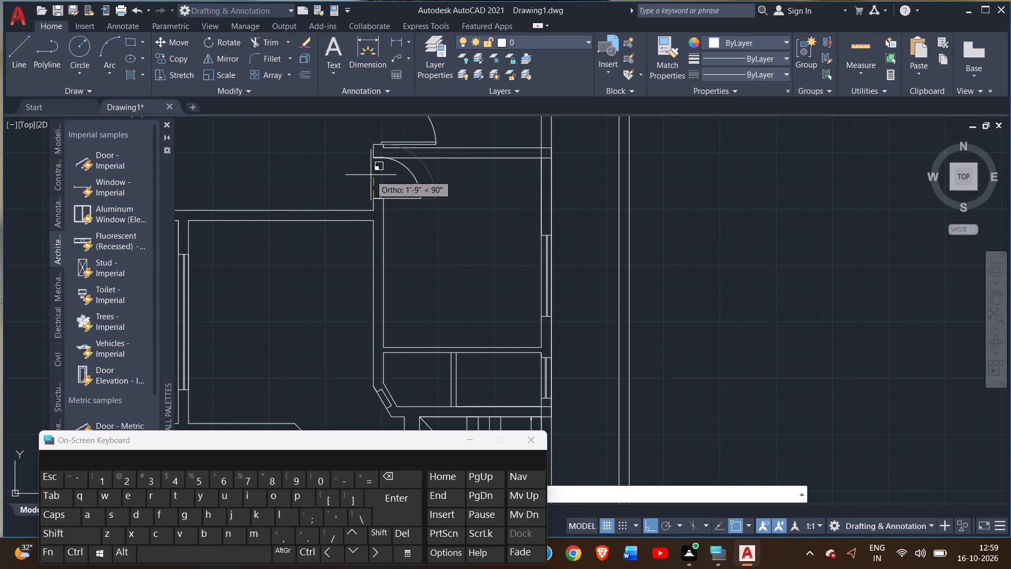
pyautogui.moveTo(371, 175); pyautogui.dragTo(373, 176)
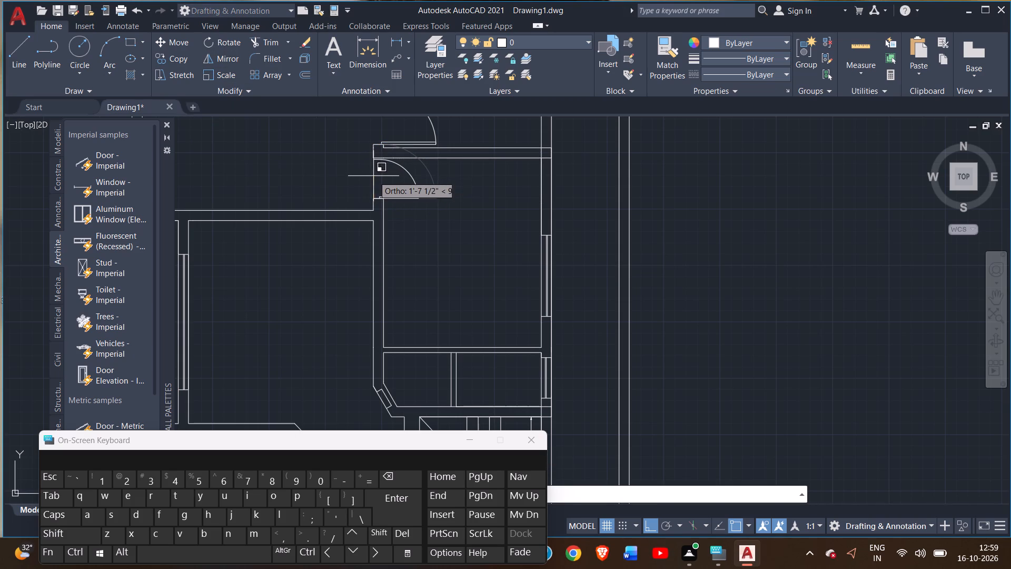
pyautogui.moveTo(373, 176); pyautogui.dragTo(375, 176)
pyautogui.doubleClick(375, 176)
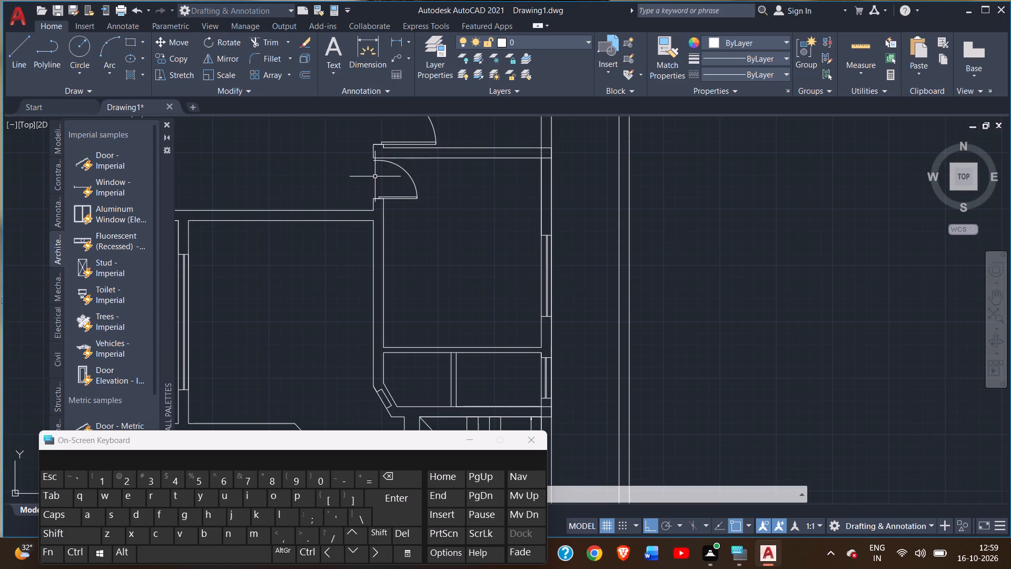
# Scale up the reduced door slightly about the lower jamb's west corner until its swing meets the upper jamb.
pyautogui.click(406, 173)
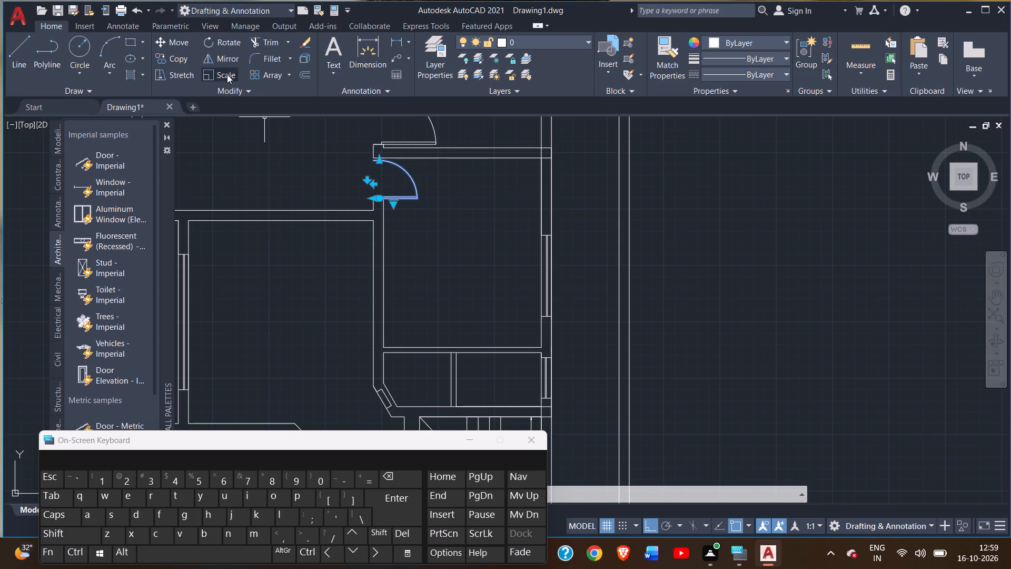
pyautogui.click(227, 74)
pyautogui.scroll(1, 366, 199)
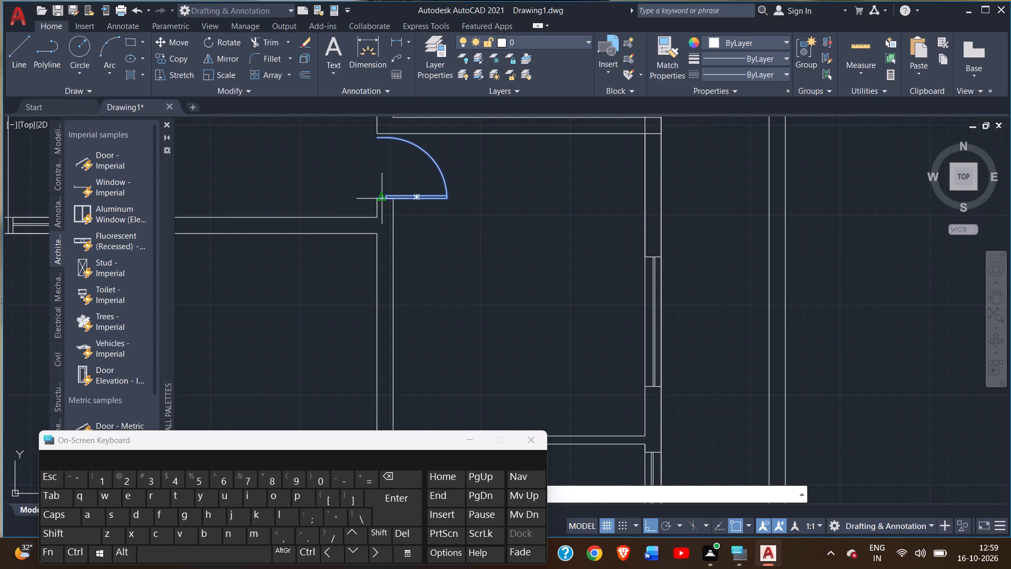
pyautogui.moveTo(376, 201); pyautogui.dragTo(378, 180)
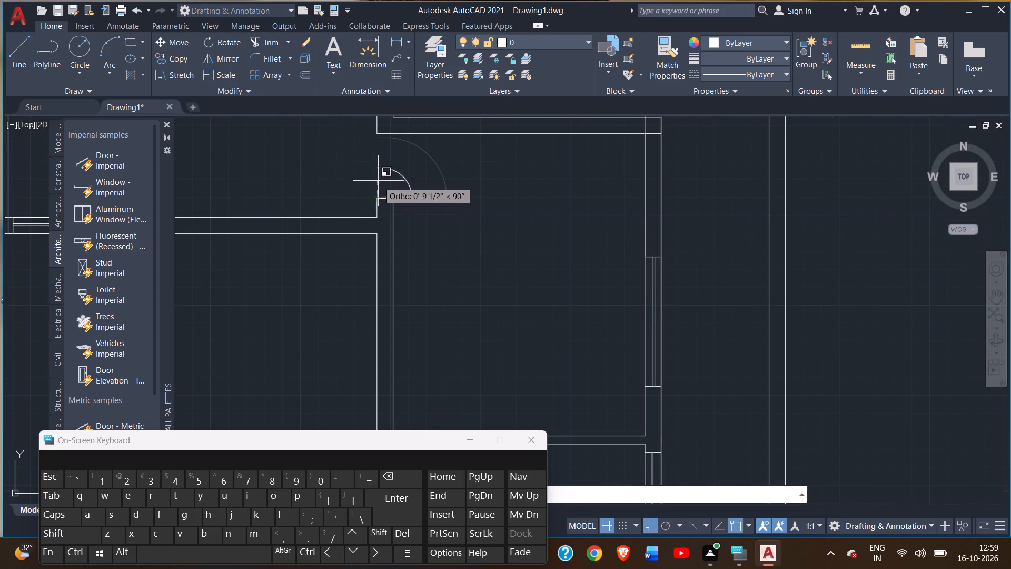
pyautogui.moveTo(378, 180); pyautogui.dragTo(391, 162)
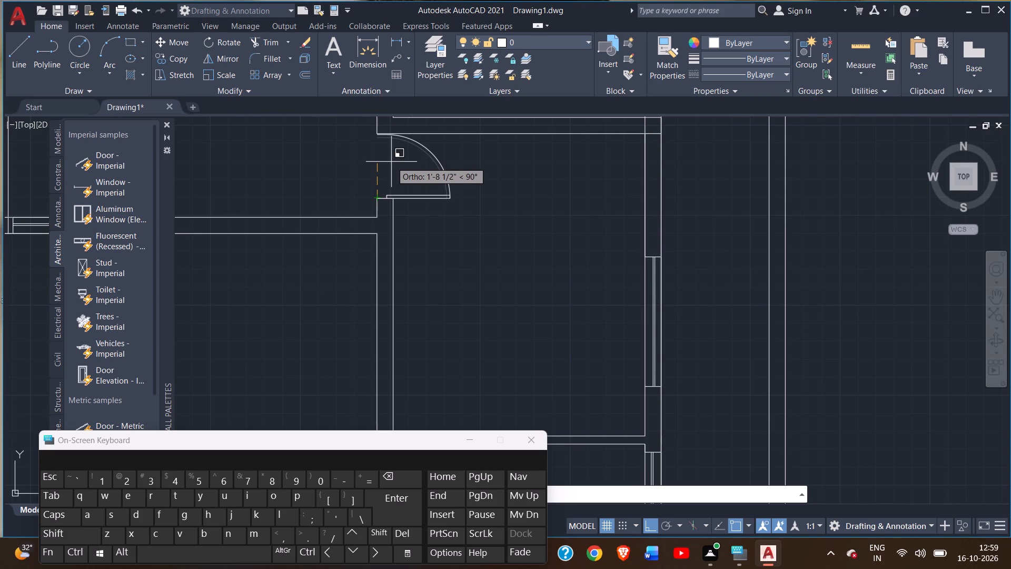
pyautogui.moveTo(391, 162); pyautogui.dragTo(393, 161)
pyautogui.click(393, 161)
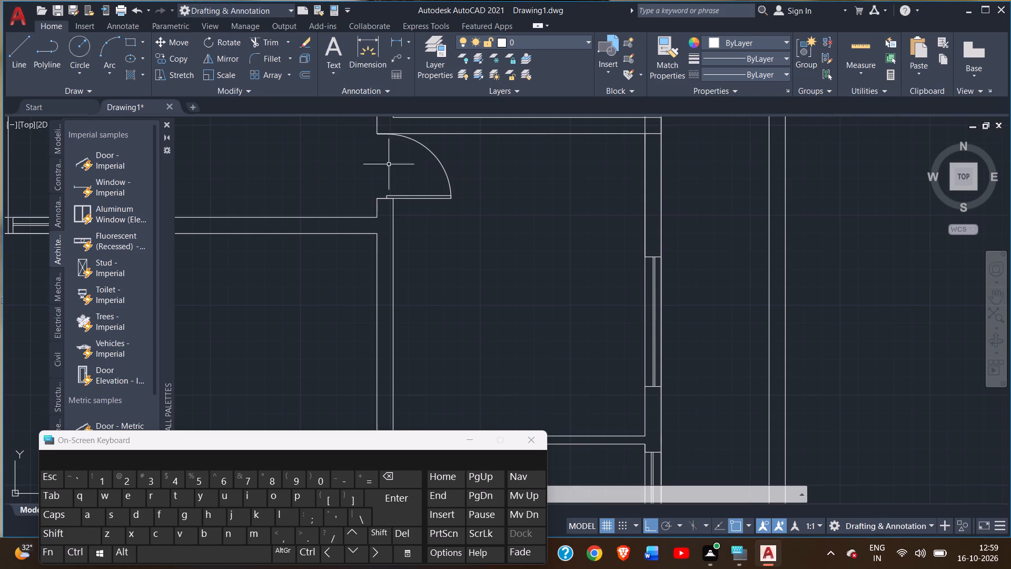
pyautogui.scroll(-3, 340, 202)
pyautogui.rightClick(319, 238)
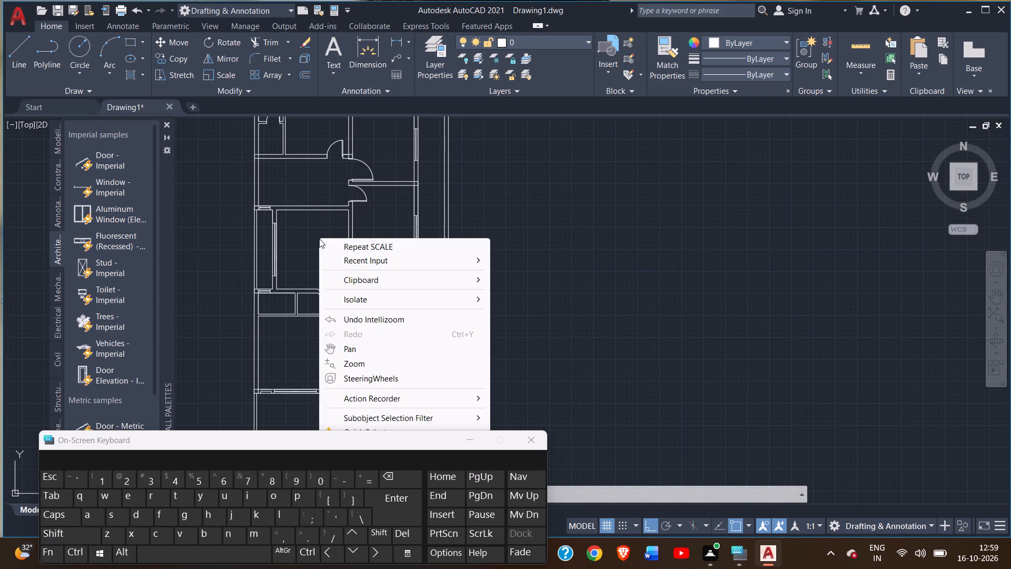
pyautogui.click(302, 234)
pyautogui.click(326, 243)
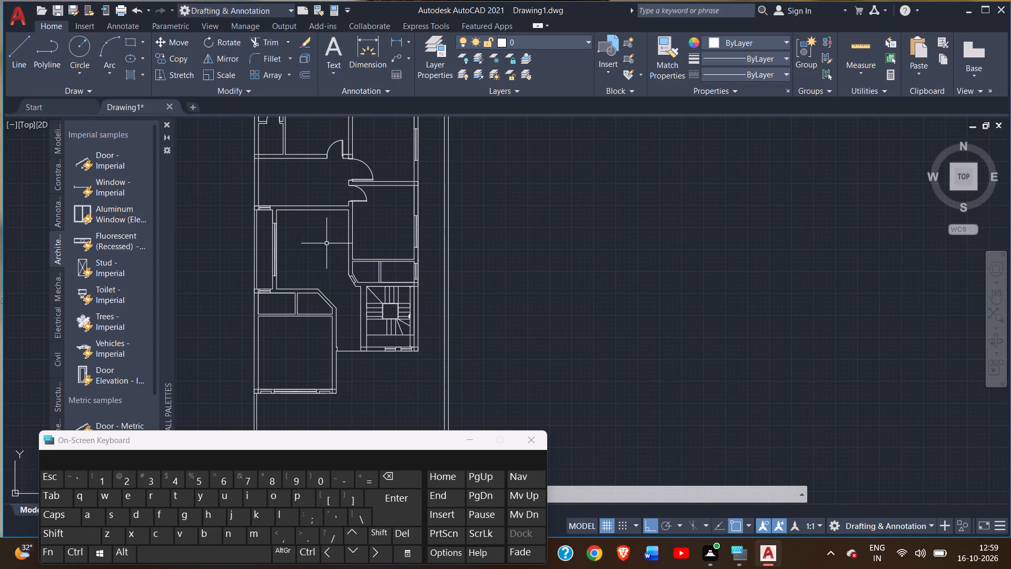
# Examine the floor plan around the two east room doors and the neighbouring rooms for the next doorway location.
pyautogui.scroll(-1, 325, 258)
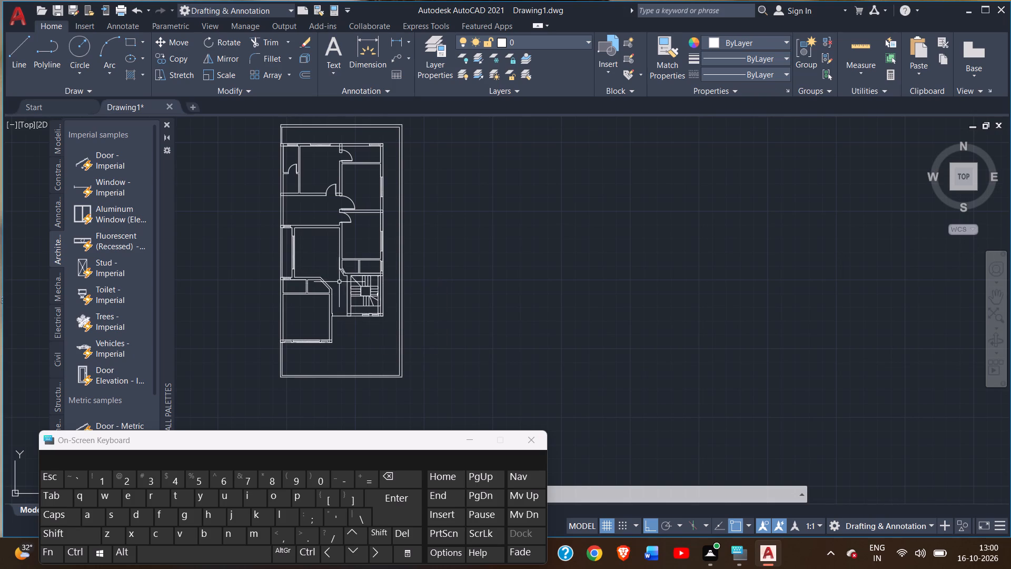
pyautogui.scroll(2, 327, 232)
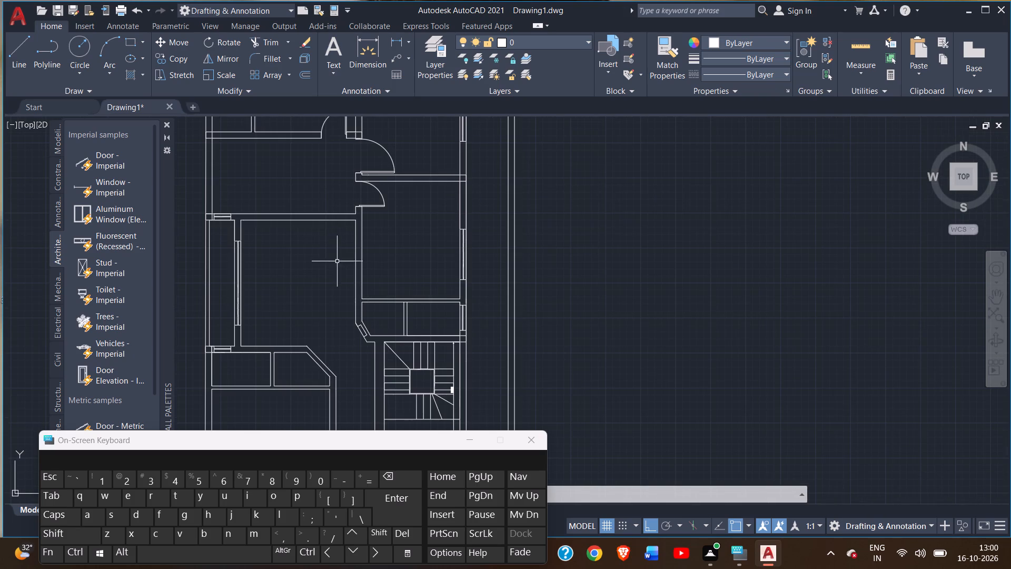
pyautogui.moveTo(337, 266); pyautogui.dragTo(344, 341, button='middle')
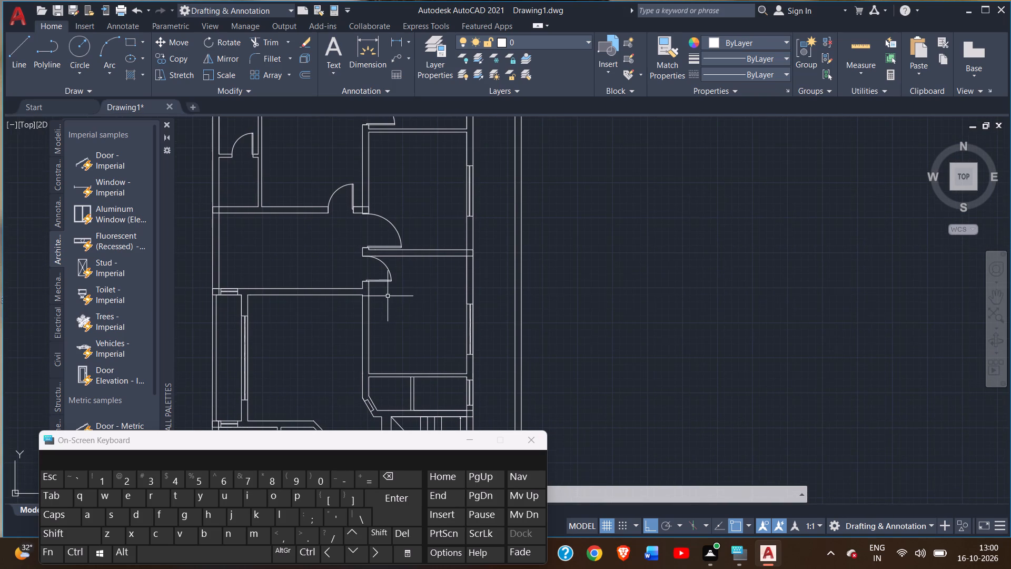
pyautogui.scroll(1, 388, 296)
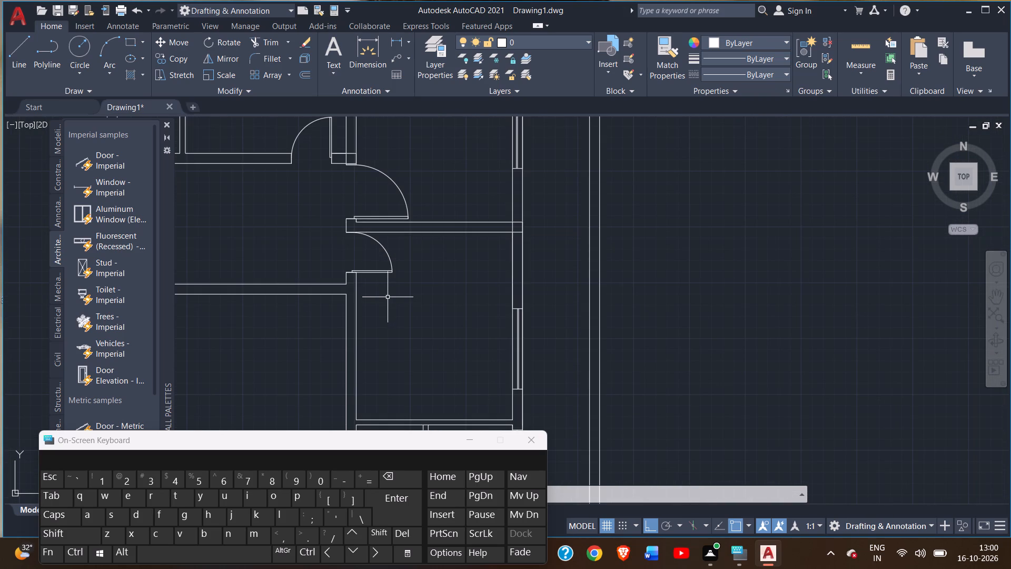
pyautogui.scroll(-1, 388, 295)
pyautogui.scroll(2, 371, 271)
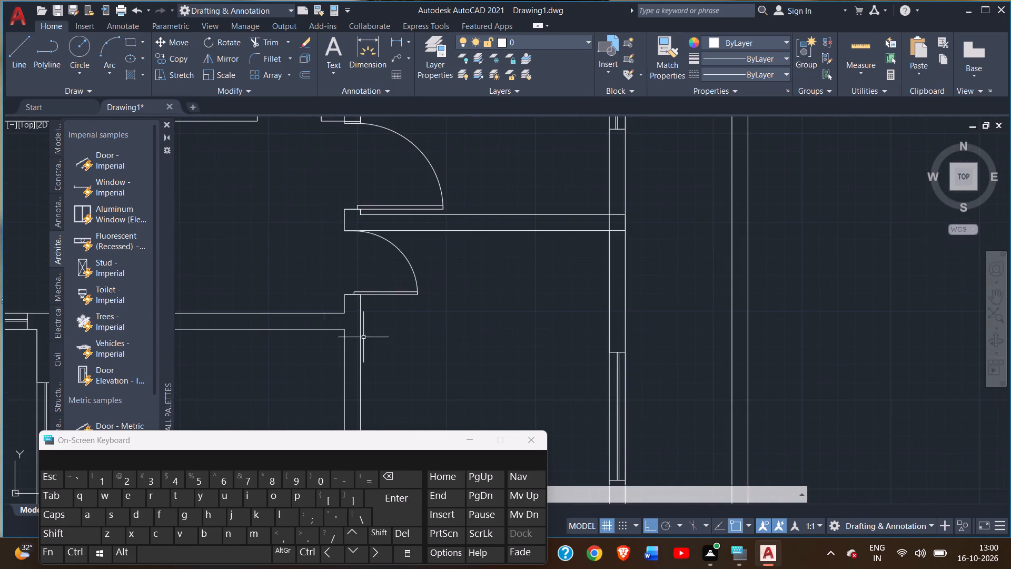
pyautogui.scroll(-2, 362, 341)
pyautogui.moveTo(391, 362); pyautogui.dragTo(425, 309, button='middle')
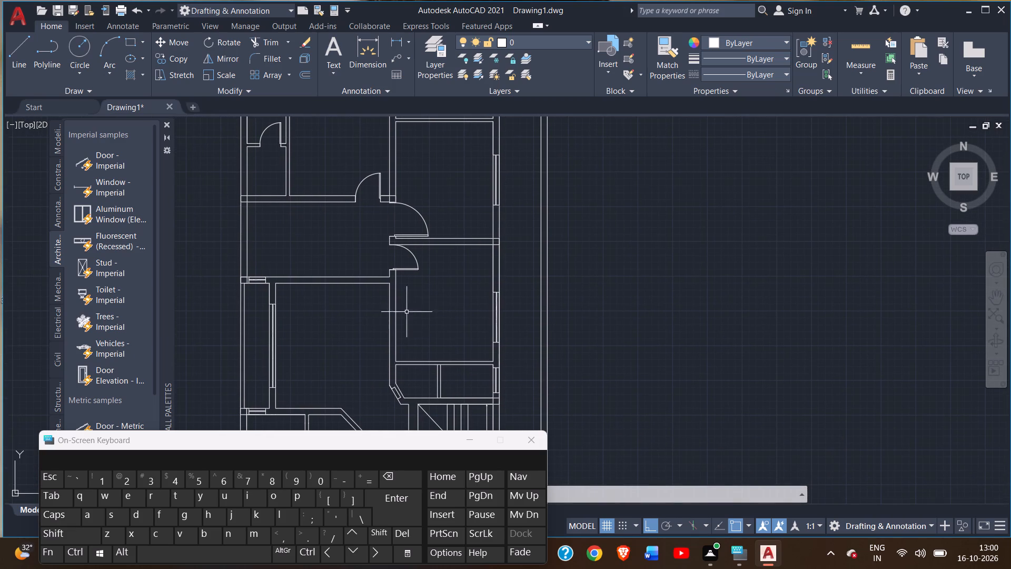
# Draw a line 3' west from the corner beside the smaller east door along the horizontal wall, continuing across the wall thickness as a jamb.
pyautogui.click(24, 48)
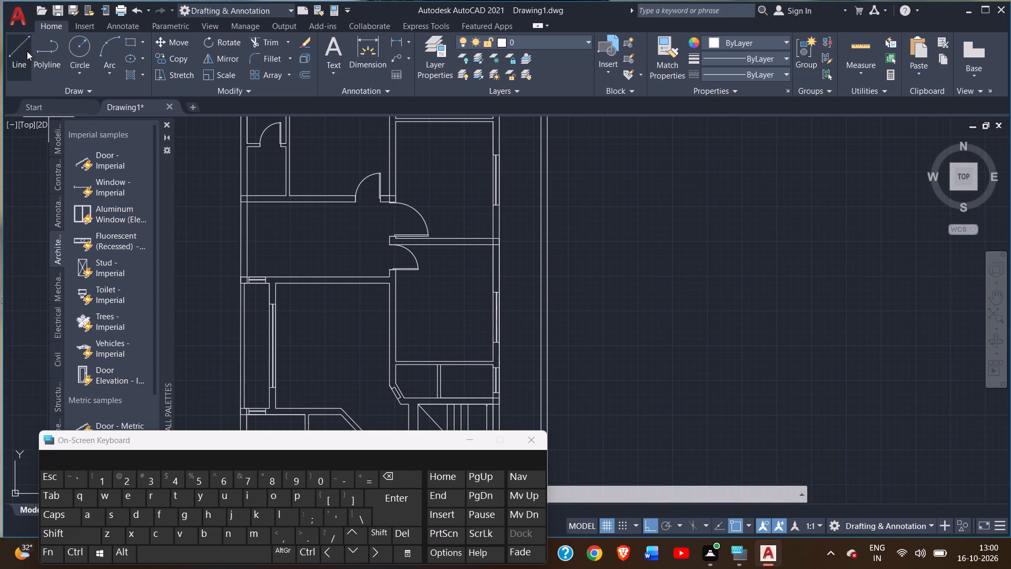
pyautogui.scroll(2, 323, 223)
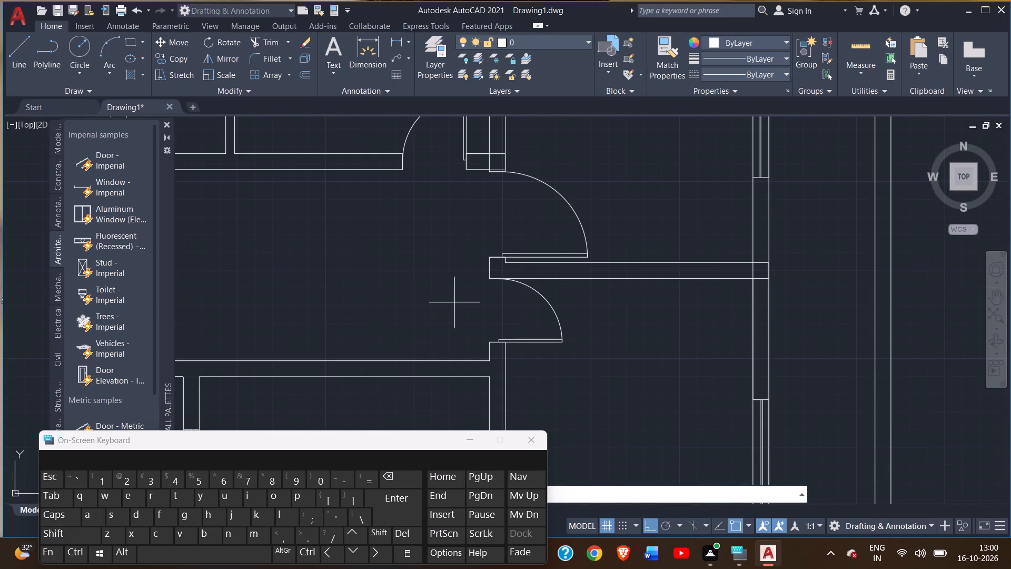
pyautogui.click(485, 361)
pyautogui.write("3'")
pyautogui.press('Return')
pyautogui.click(426, 377)
pyautogui.rightClick(426, 388)
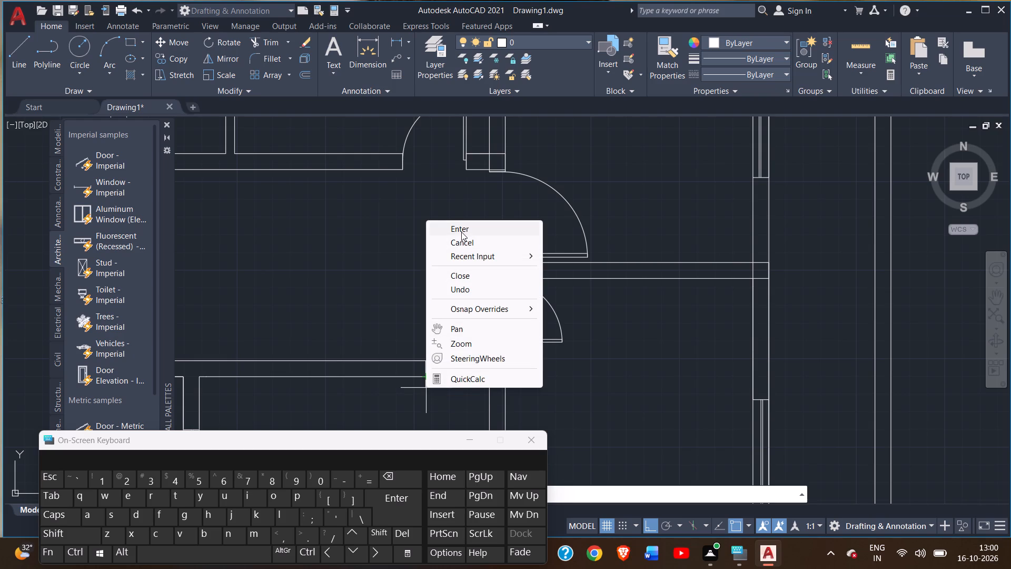
pyautogui.click(461, 232)
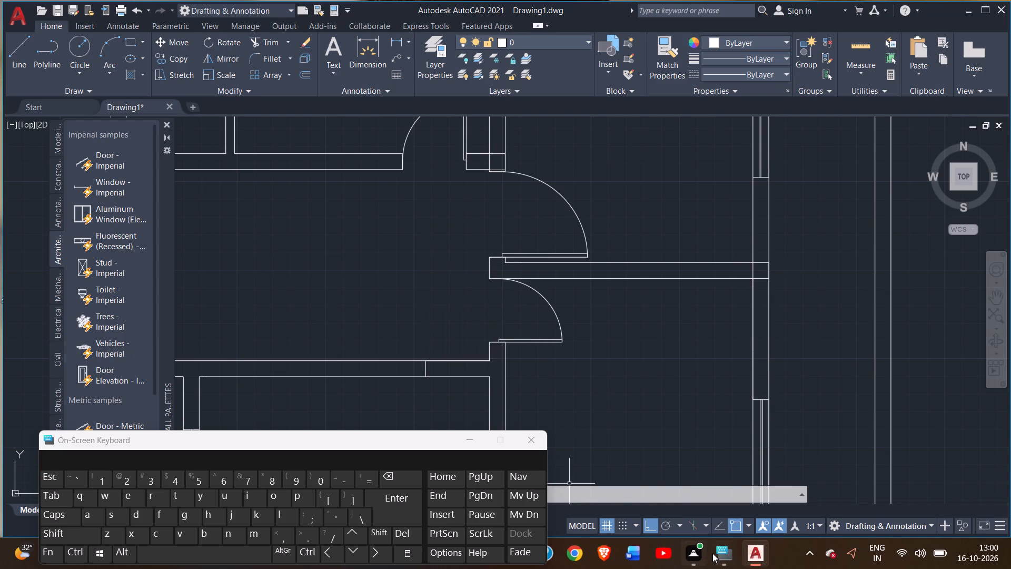
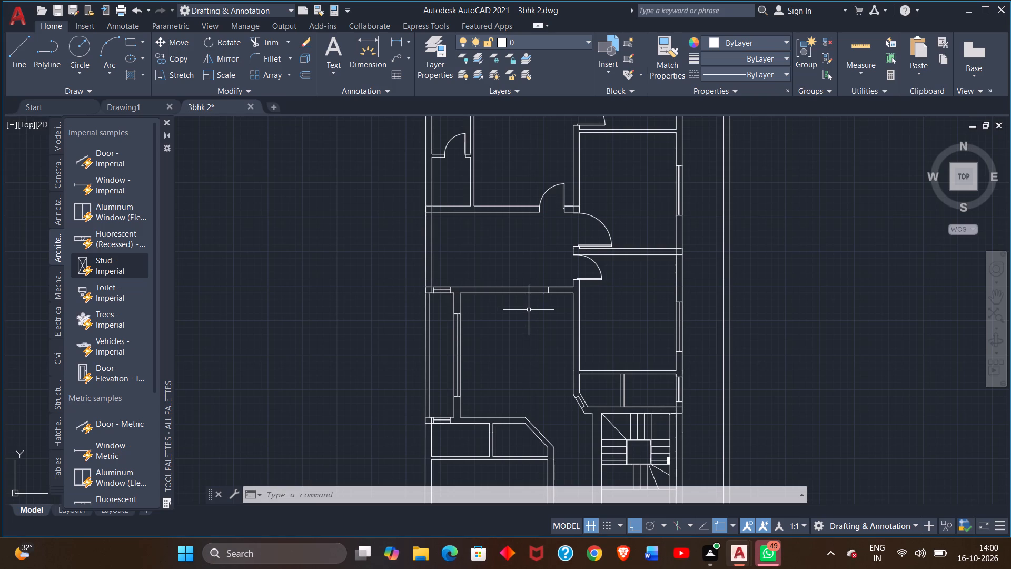
# Examine the room partitions, wall openings and placed doors in the floor plan, and the spare door symbols beside it.
pyautogui.scroll(-1, 322, 254)
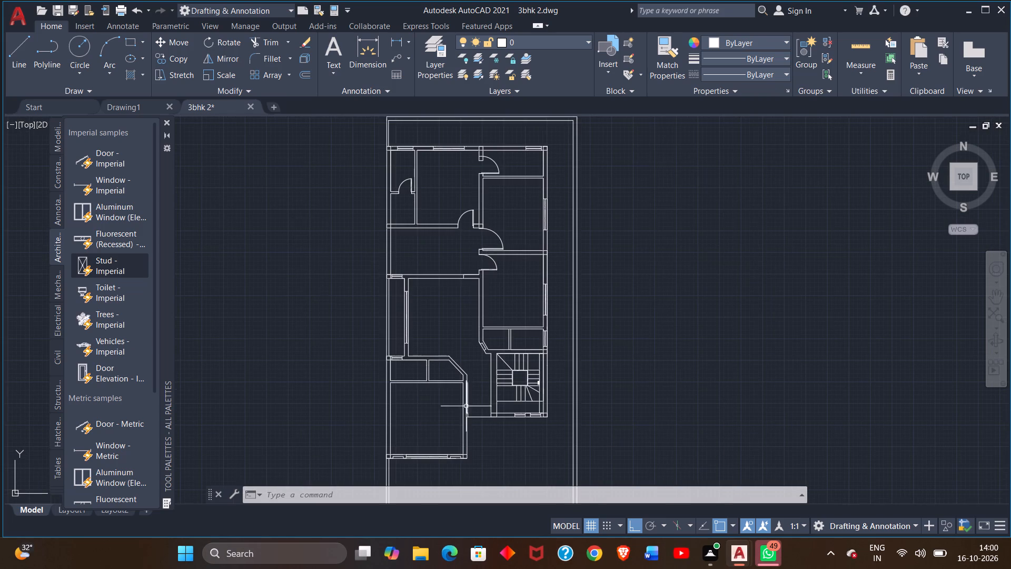
pyautogui.scroll(2, 455, 393)
pyautogui.scroll(-1, 483, 368)
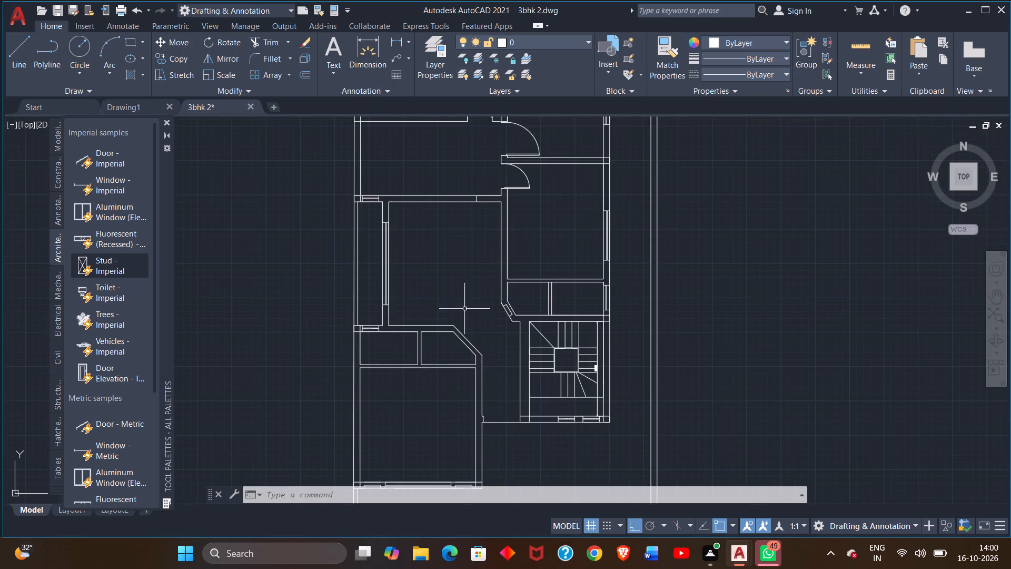
pyautogui.scroll(-2, 461, 304)
pyautogui.moveTo(462, 296); pyautogui.dragTo(493, 356, button='middle')
pyautogui.scroll(1, 356, 269)
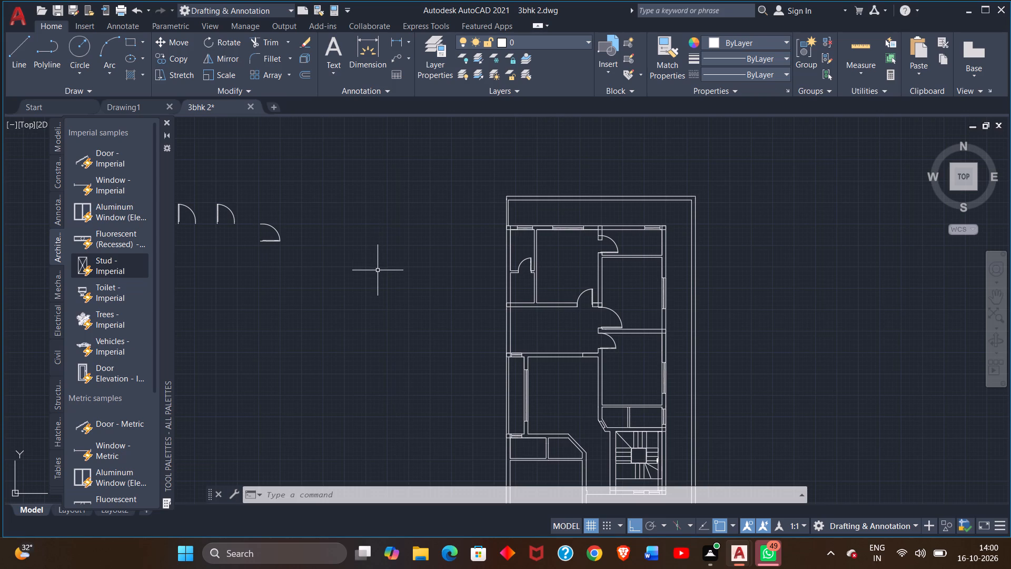
pyautogui.moveTo(373, 271); pyautogui.dragTo(338, 247, button='middle')
pyautogui.scroll(1, 489, 277)
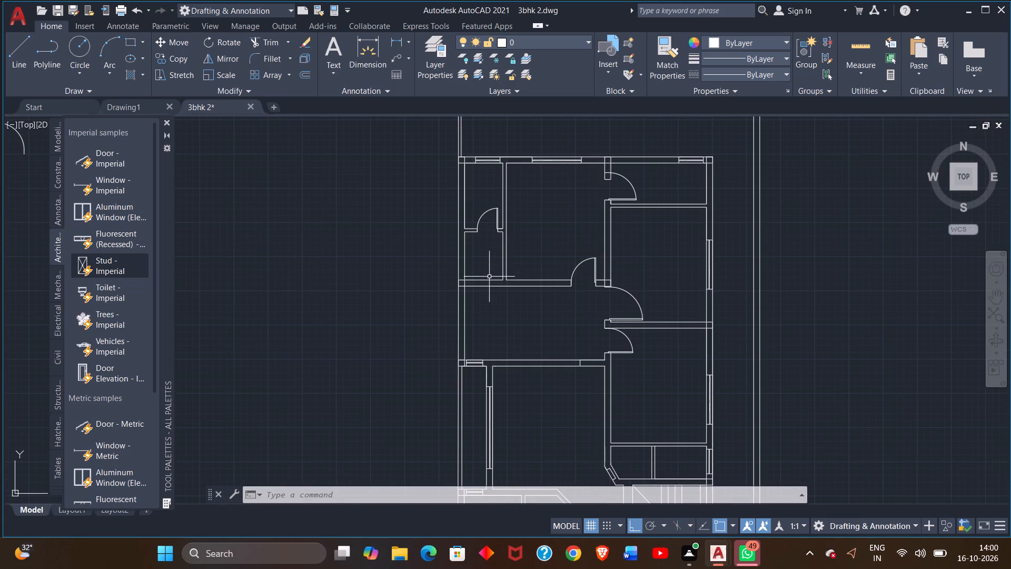
pyautogui.scroll(-1, 488, 277)
pyautogui.moveTo(534, 251); pyautogui.dragTo(449, 219, button='middle')
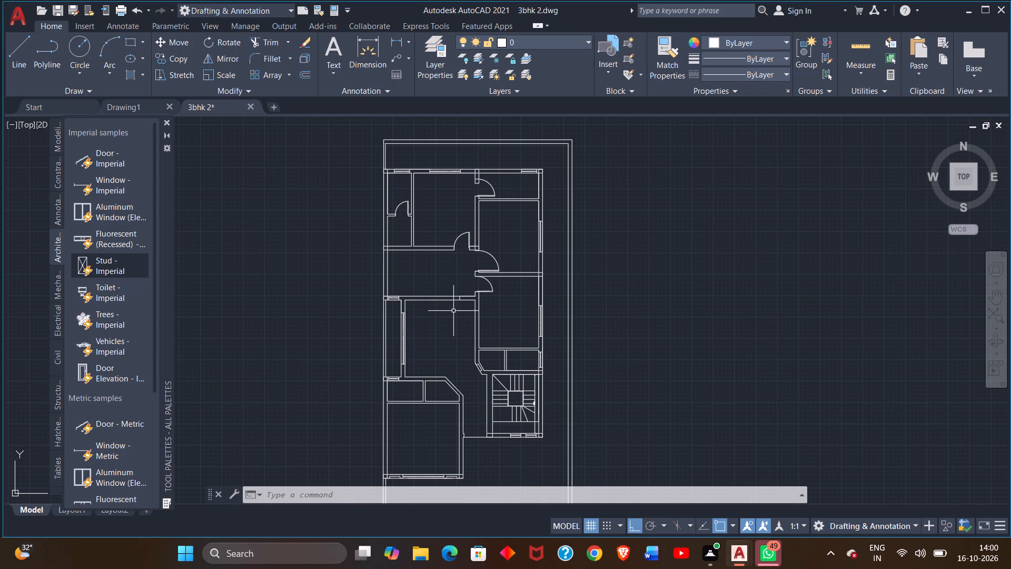
pyautogui.scroll(-1, 273, 270)
pyautogui.moveTo(253, 267); pyautogui.dragTo(402, 271, button='middle')
pyautogui.scroll(2, 339, 218)
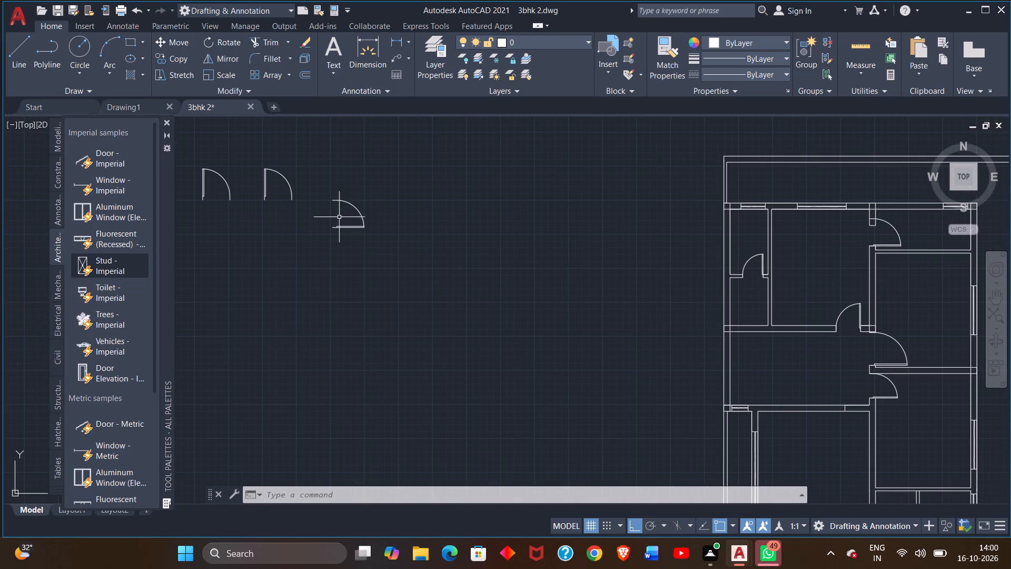
pyautogui.moveTo(538, 278); pyautogui.dragTo(394, 124, button='middle')
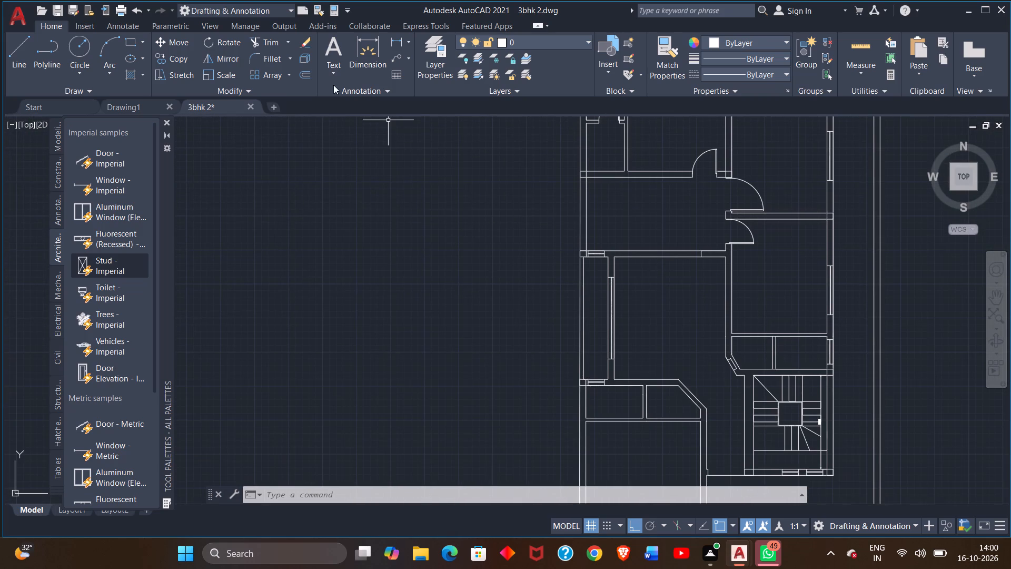
# Draw jamb lines across the partition between the two small rooms above the staircase, marking a 2.5' opening just below its upper end.
pyautogui.moveTo(24, 60); pyautogui.dragTo(33, 64)
pyautogui.moveTo(792, 299); pyautogui.dragTo(728, 255, button='middle')
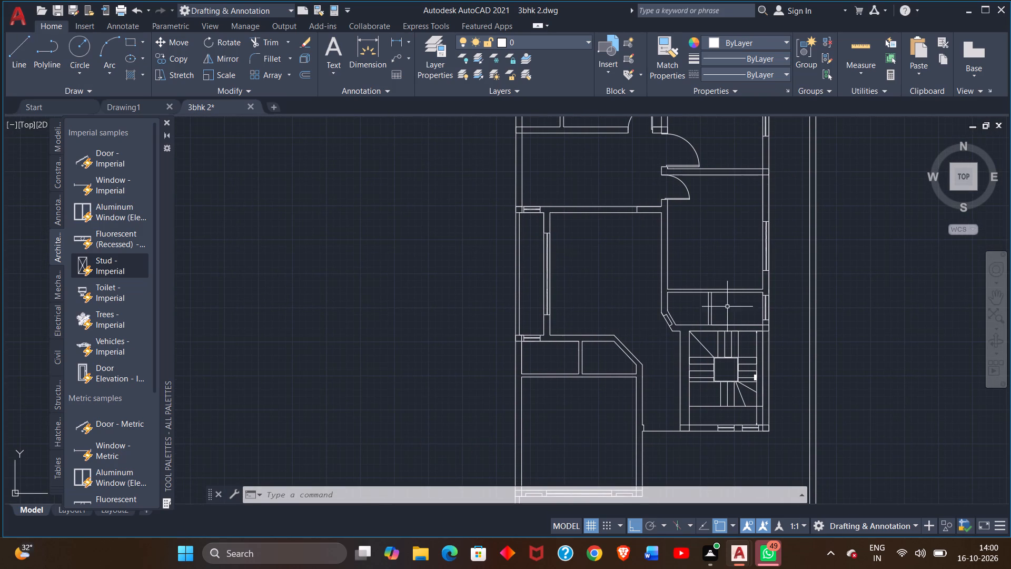
pyautogui.moveTo(723, 305); pyautogui.dragTo(718, 303, button='middle')
pyautogui.scroll(1, 723, 305)
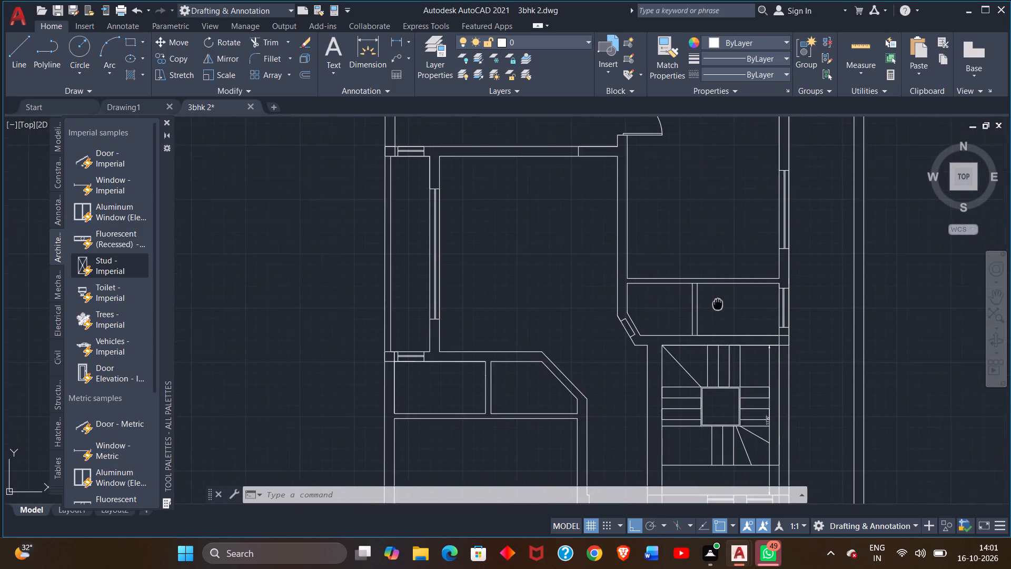
pyautogui.moveTo(718, 303); pyautogui.dragTo(651, 293, button='middle')
pyautogui.scroll(2, 620, 287)
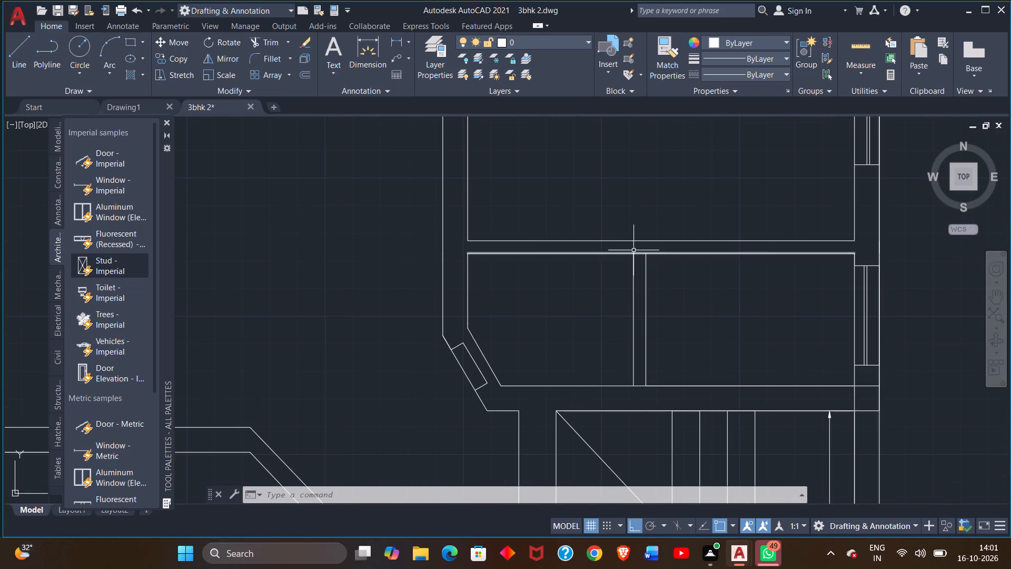
pyautogui.click(8, 60)
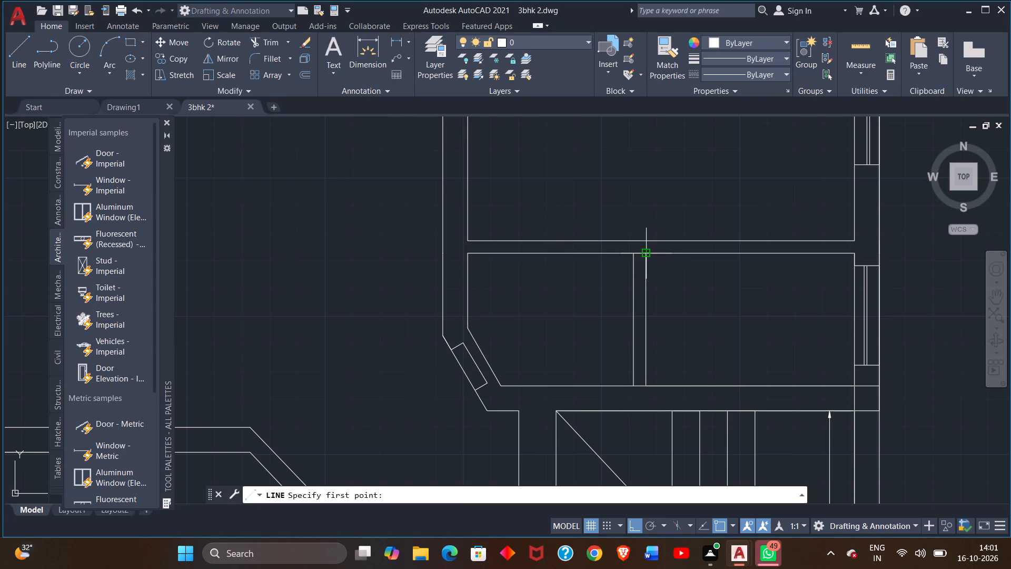
pyautogui.click(646, 251)
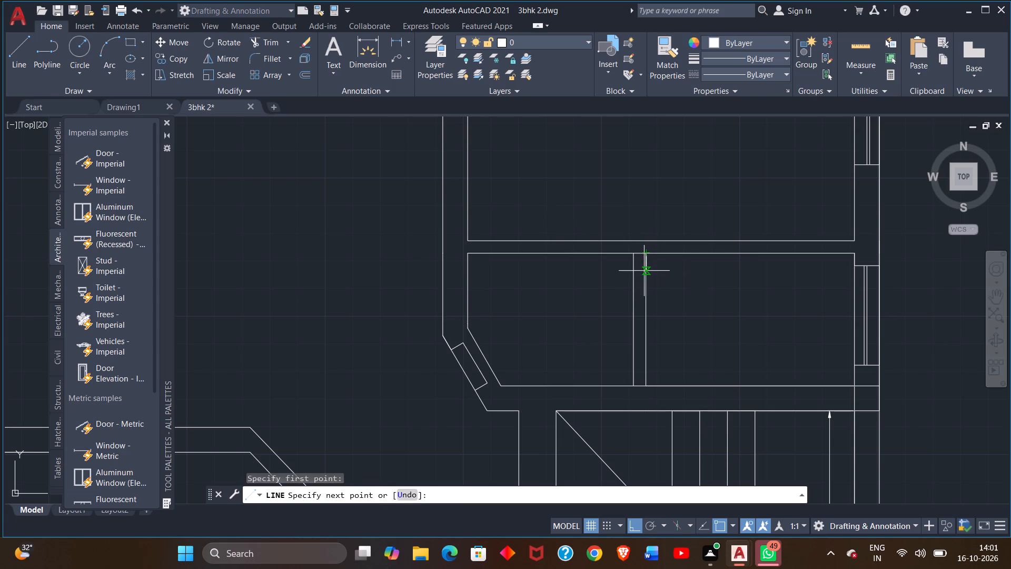
pyautogui.scroll(2, 642, 271)
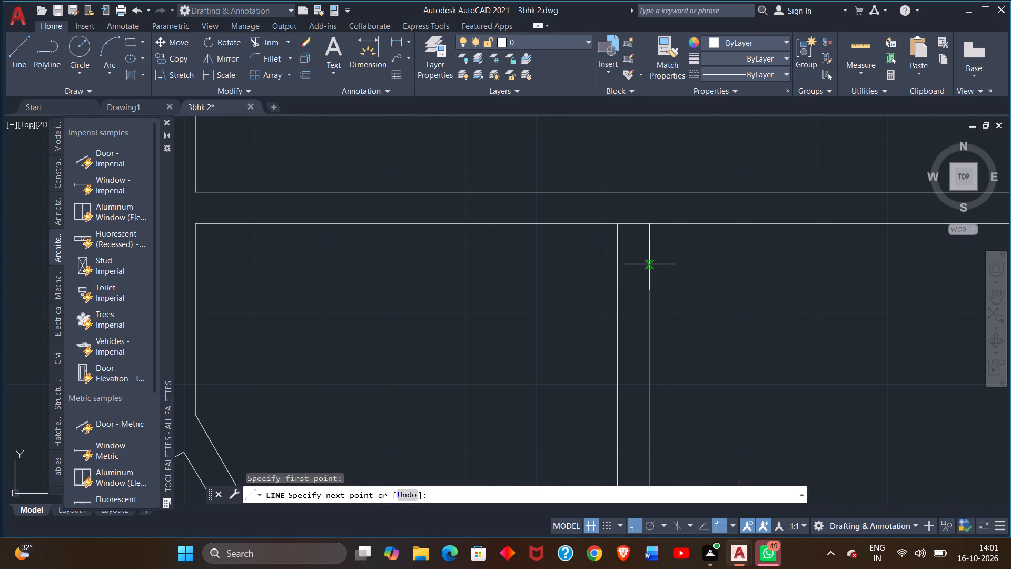
pyautogui.click(649, 264)
pyautogui.click(618, 262)
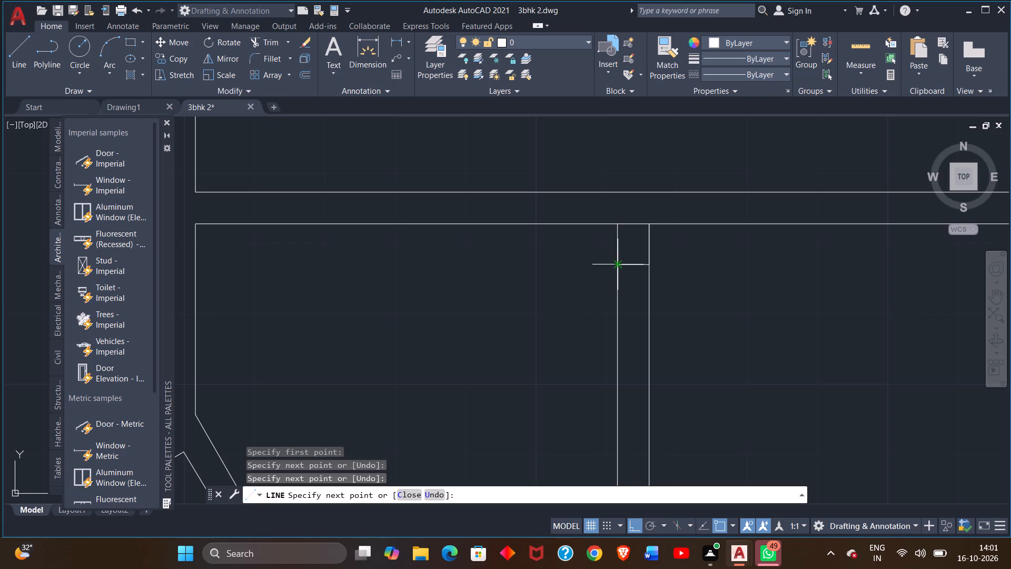
pyautogui.scroll(-2, 620, 329)
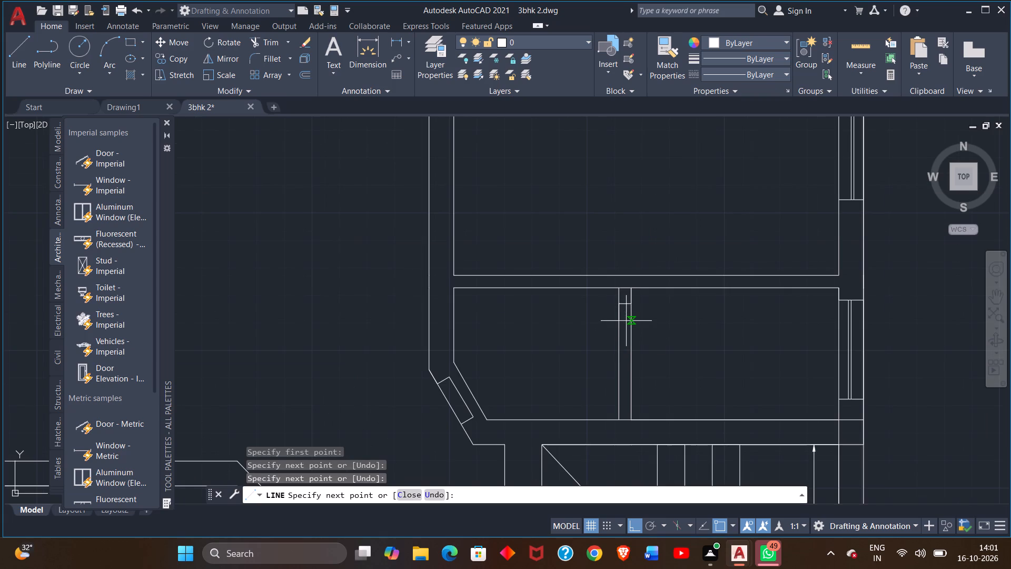
pyautogui.write("2.5'")
pyautogui.press('Return')
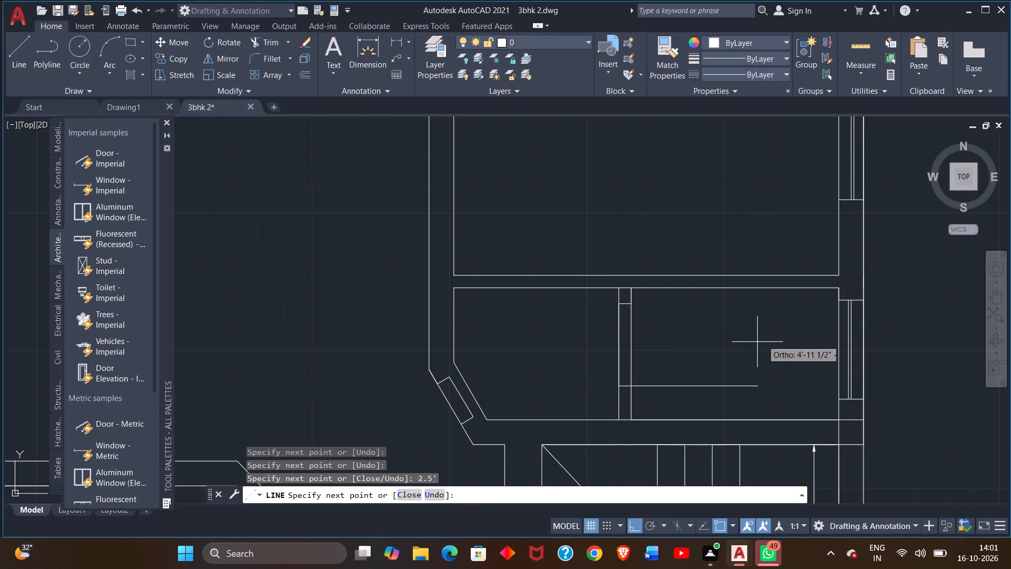
pyautogui.scroll(2, 639, 374)
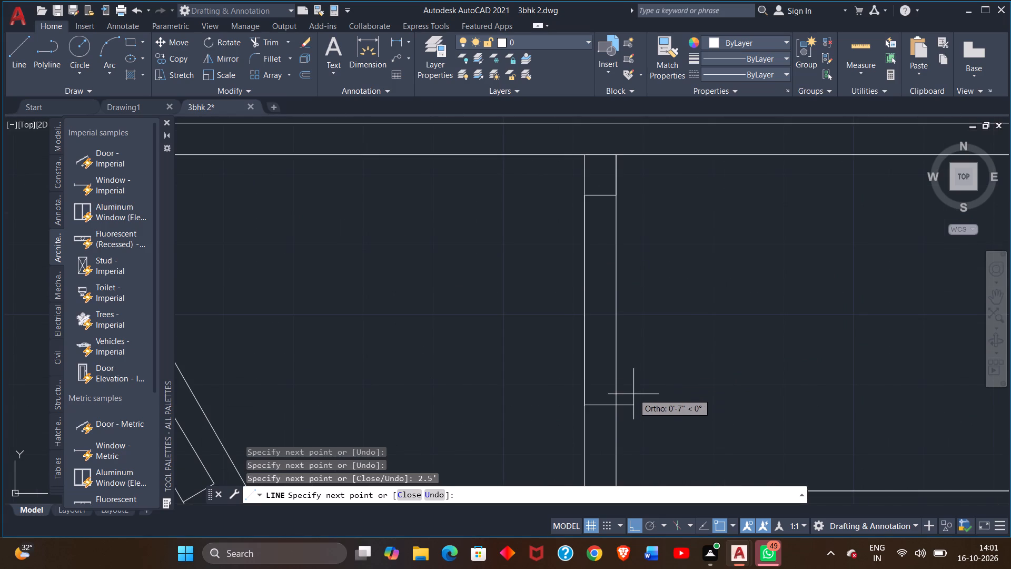
pyautogui.scroll(-1, 632, 400)
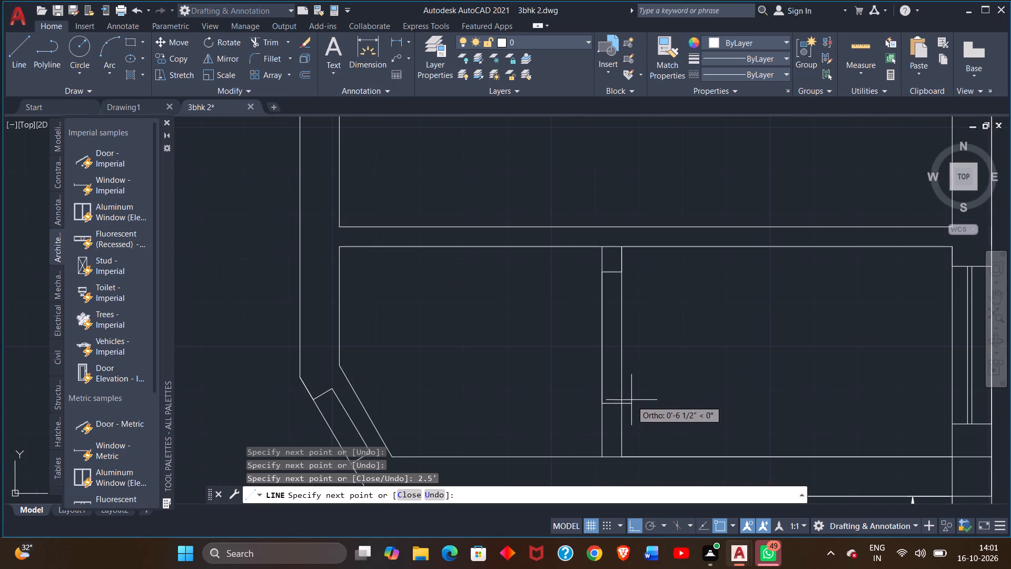
pyautogui.click(623, 405)
pyautogui.rightClick(636, 389)
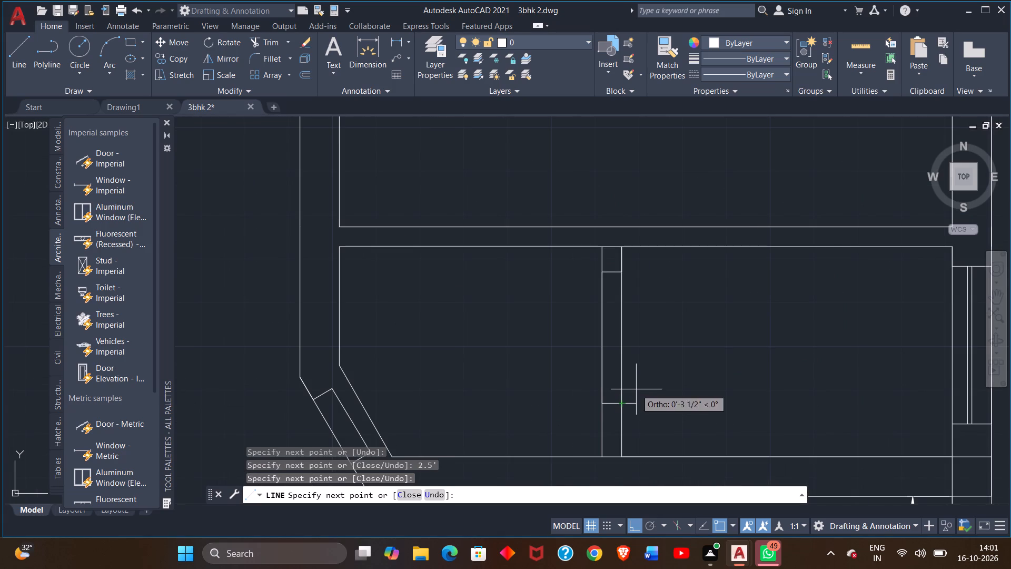
pyautogui.click(679, 230)
# Draw jamb lines across the partition between the two small rooms above the large lower room, marking a 2.5' opening.
pyautogui.scroll(-1, 508, 388)
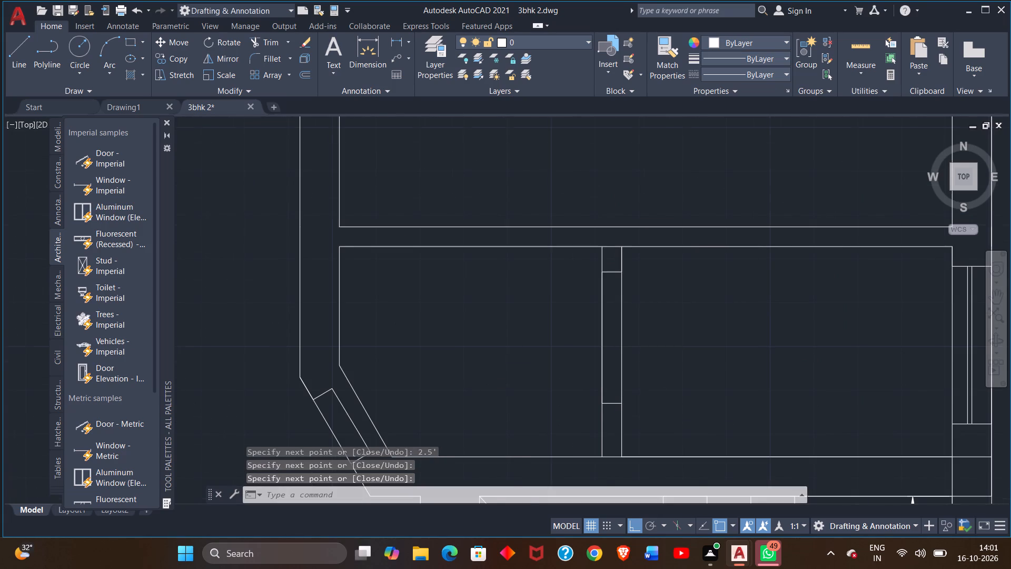
pyautogui.scroll(-2, 508, 389)
pyautogui.moveTo(512, 387); pyautogui.dragTo(561, 338, button='middle')
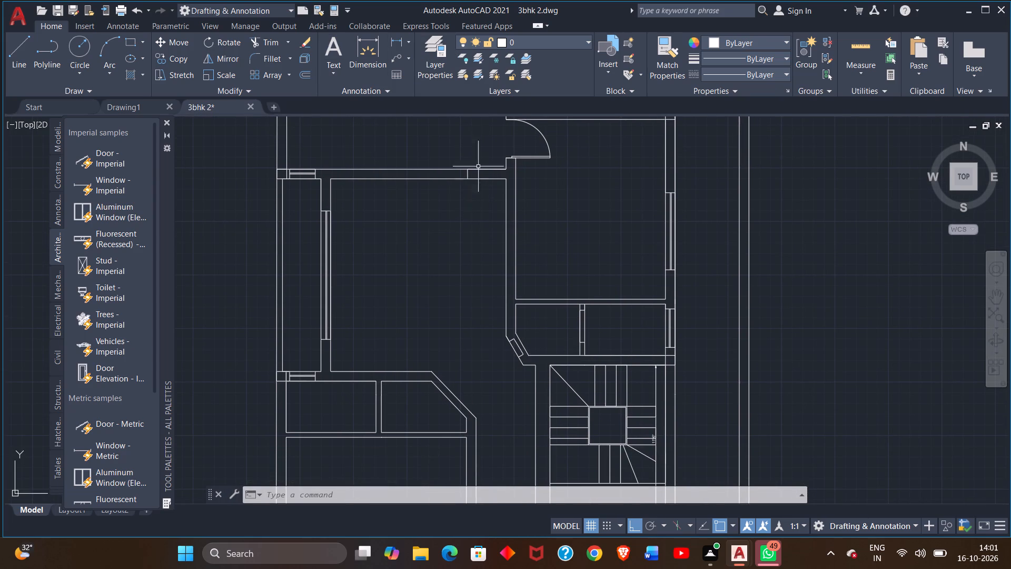
pyautogui.moveTo(471, 227); pyautogui.dragTo(506, 139, button='middle')
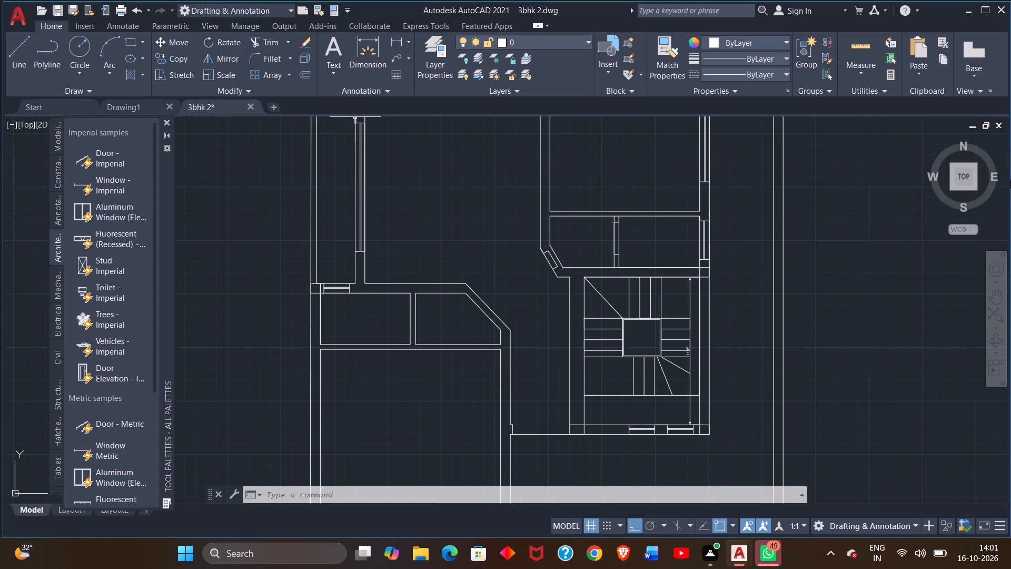
pyautogui.click(15, 63)
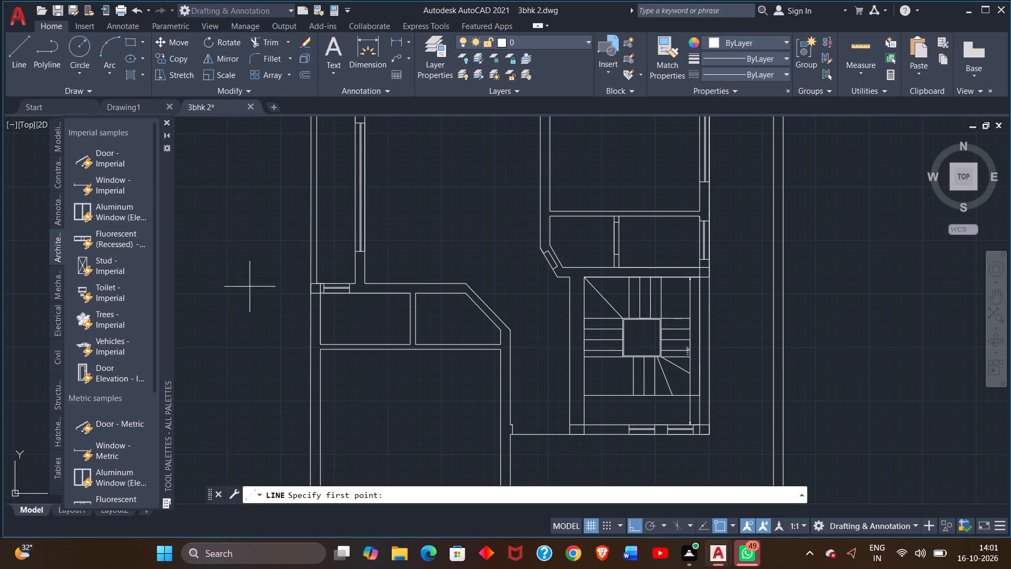
pyautogui.click(415, 293)
pyautogui.scroll(3, 415, 309)
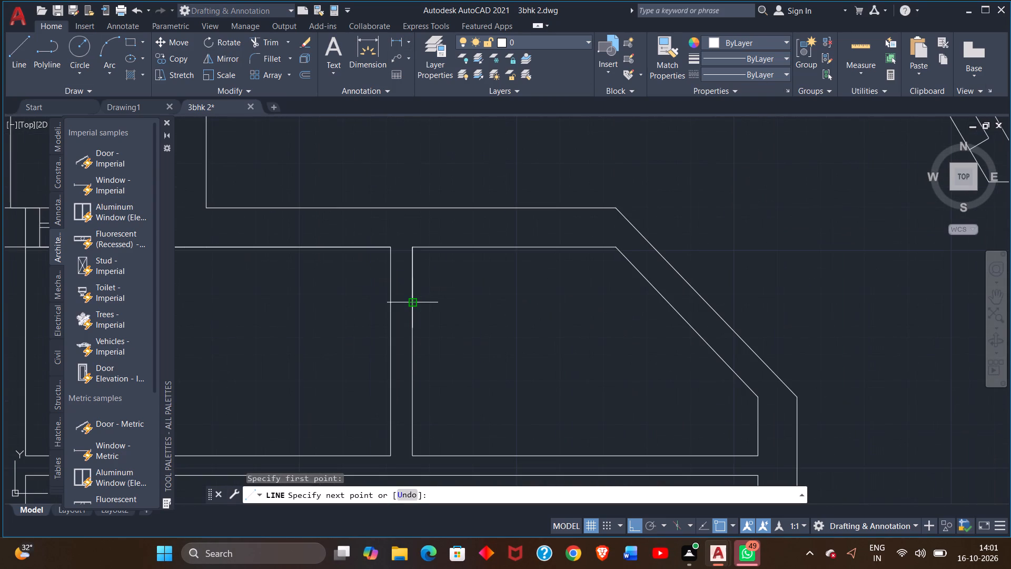
pyautogui.click(415, 302)
pyautogui.click(389, 305)
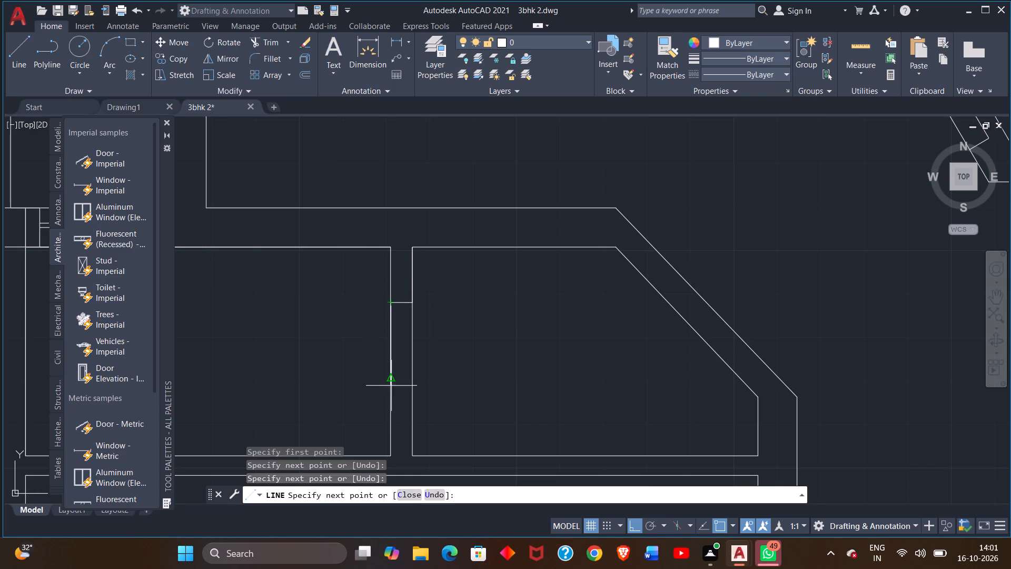
pyautogui.write("2.5'")
pyautogui.press('Return')
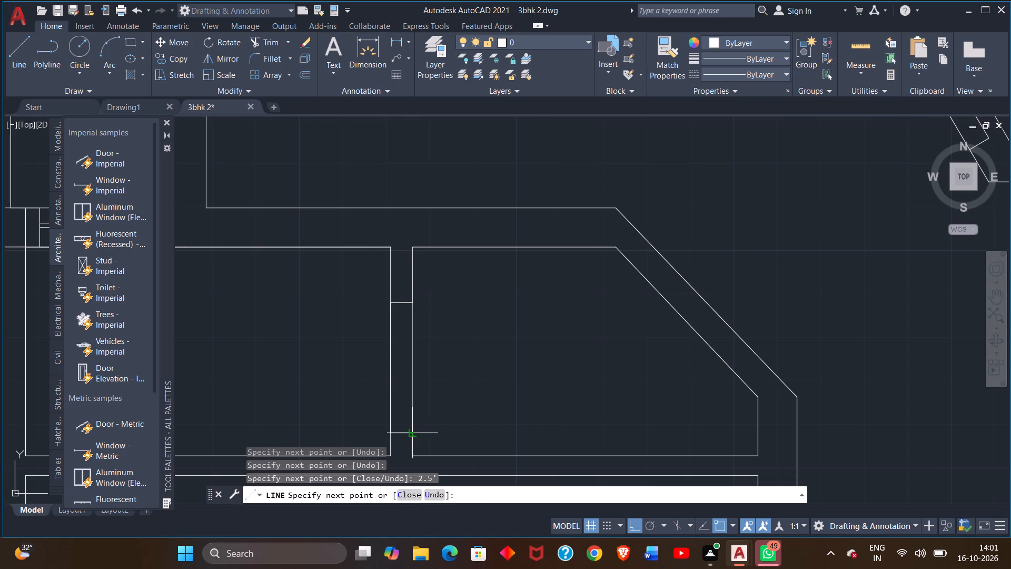
pyautogui.click(413, 434)
pyautogui.rightClick(417, 425)
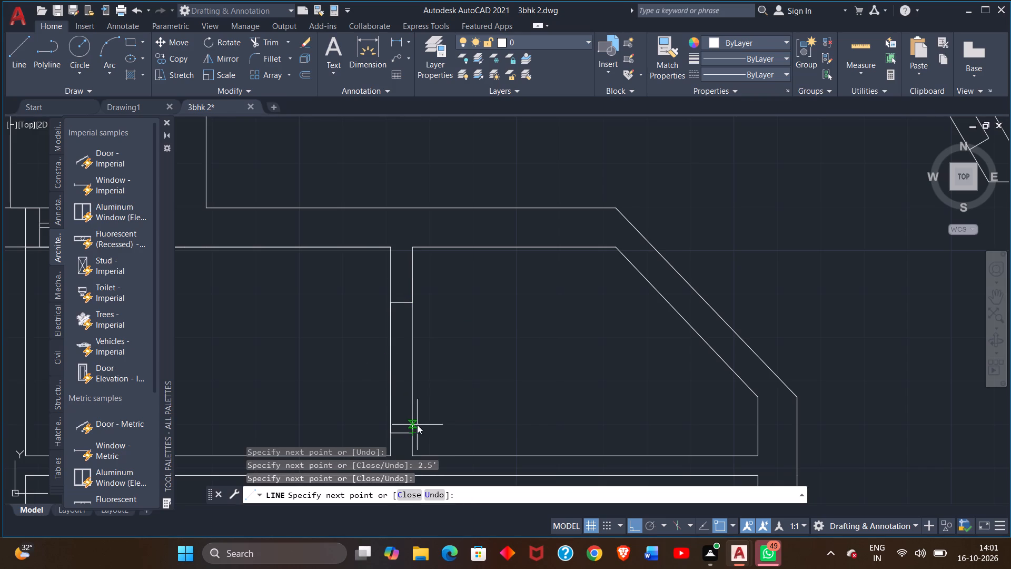
pyautogui.doubleClick(453, 264)
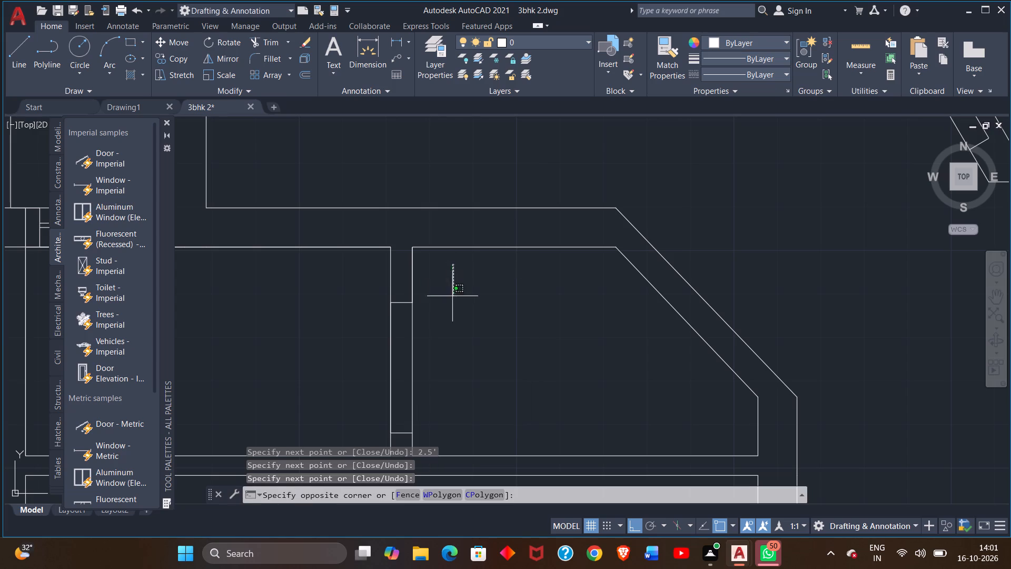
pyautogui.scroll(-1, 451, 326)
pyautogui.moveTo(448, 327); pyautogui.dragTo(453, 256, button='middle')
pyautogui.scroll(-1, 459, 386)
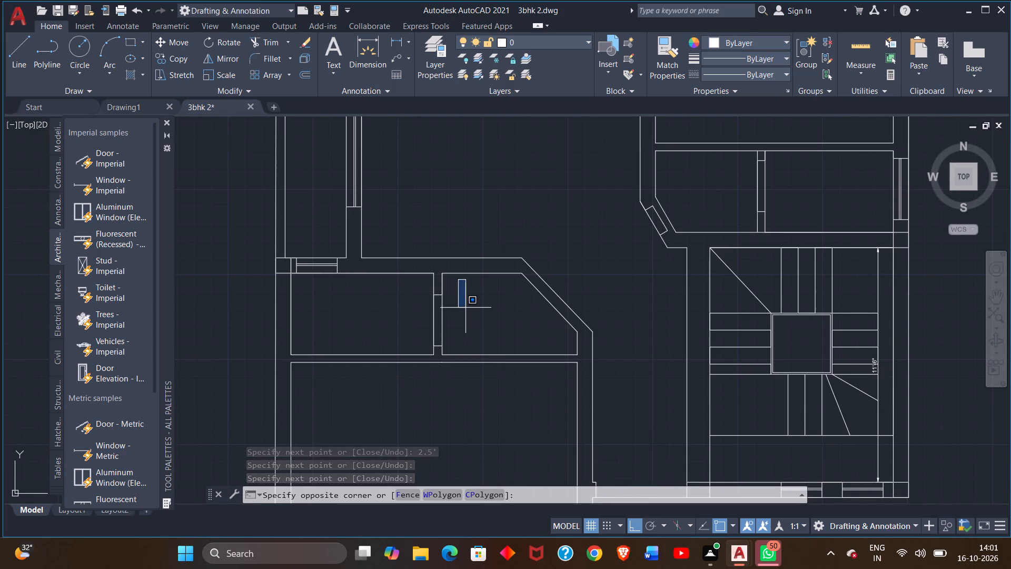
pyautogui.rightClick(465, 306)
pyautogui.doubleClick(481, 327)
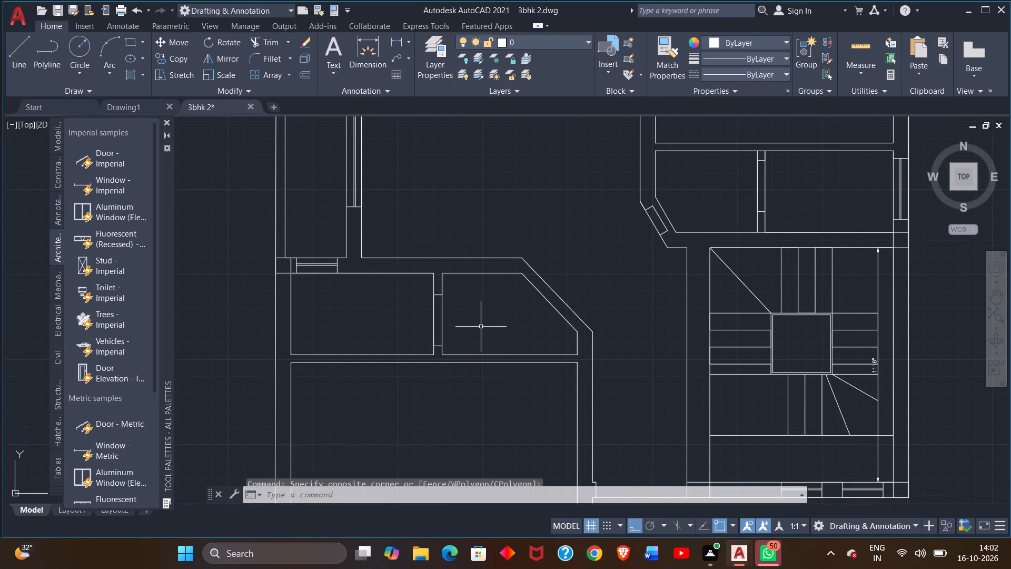
# Draw a jamb line across the right-hand wall of the large lower room, just above its bottom corner.
pyautogui.scroll(-2, 471, 434)
pyautogui.moveTo(471, 434); pyautogui.dragTo(466, 283, button='middle')
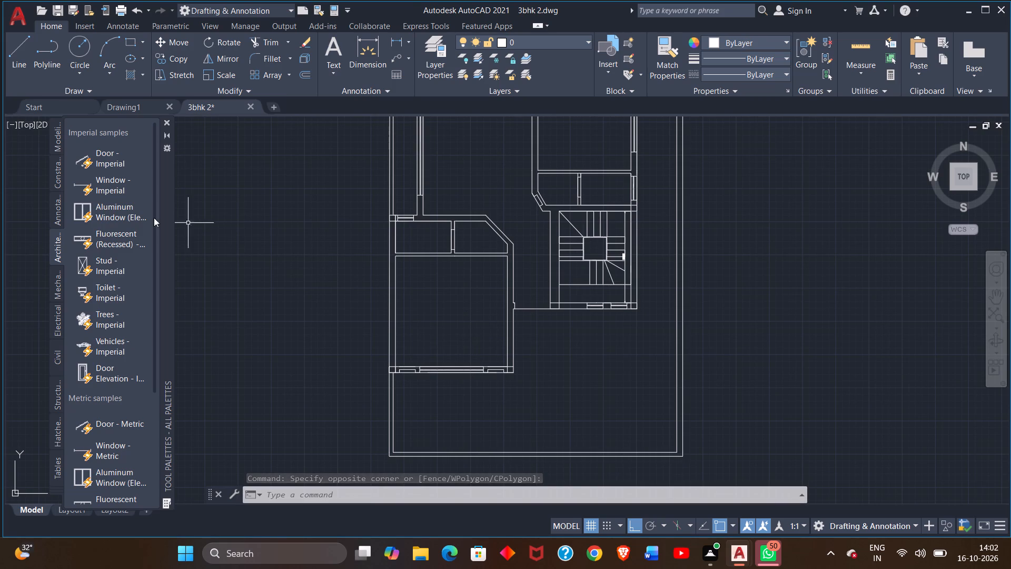
pyautogui.click(22, 51)
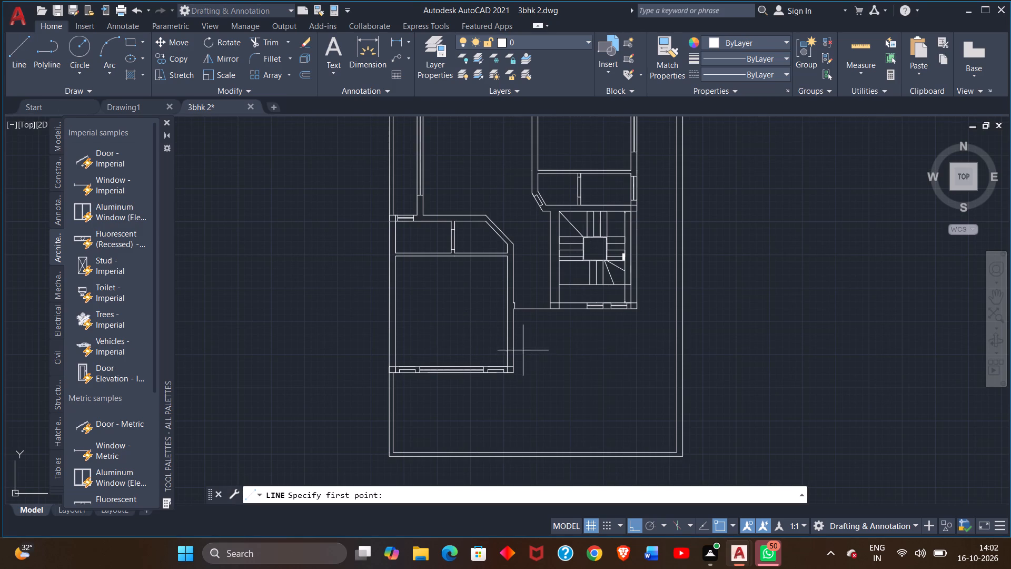
pyautogui.scroll(3, 514, 368)
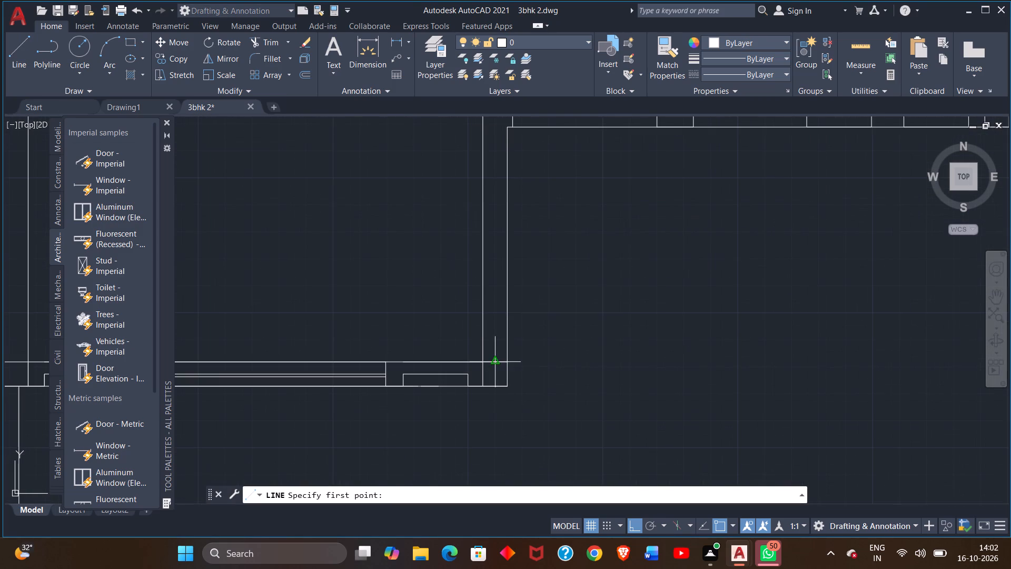
pyautogui.scroll(1, 483, 362)
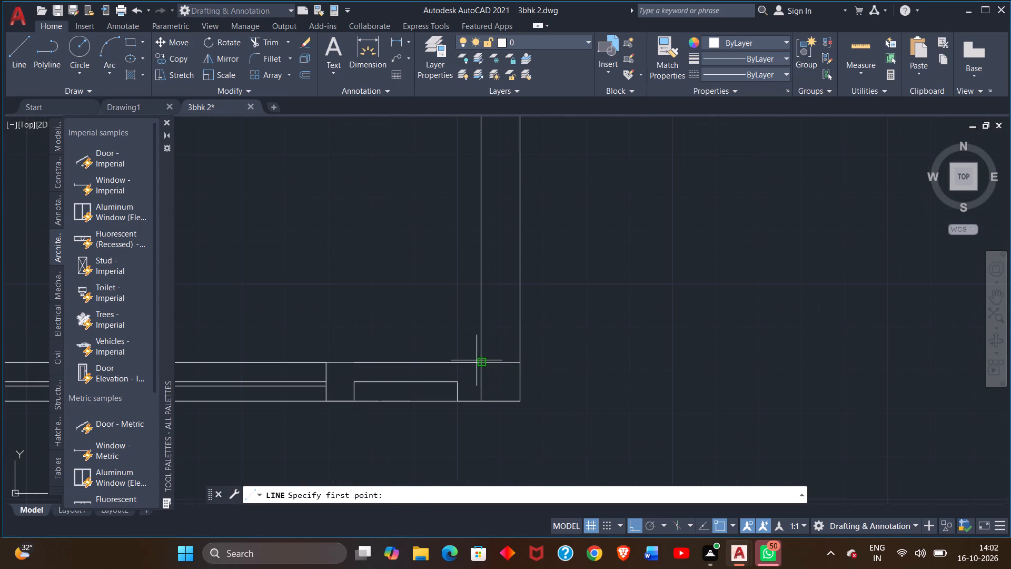
pyautogui.click(479, 364)
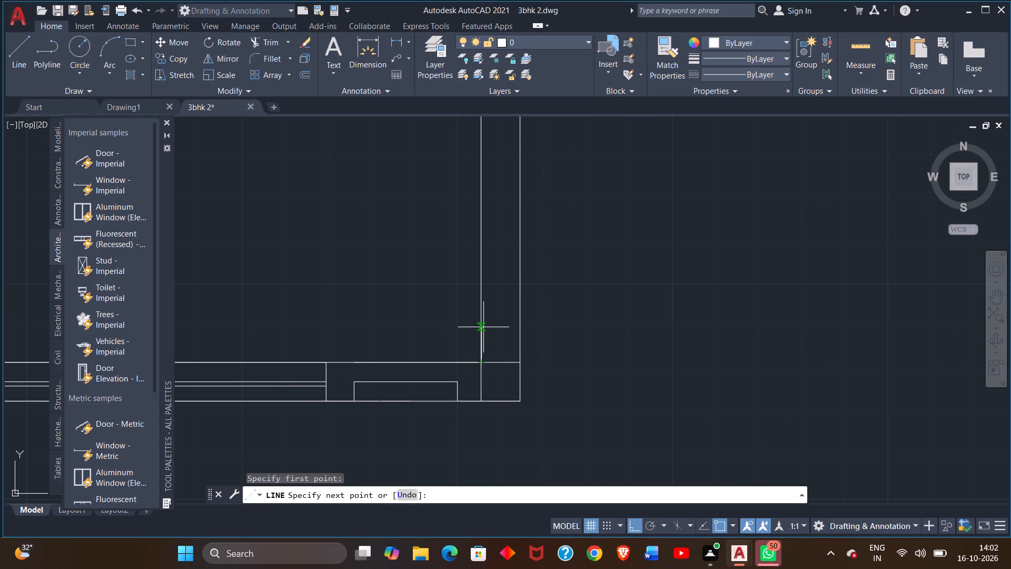
pyautogui.click(479, 326)
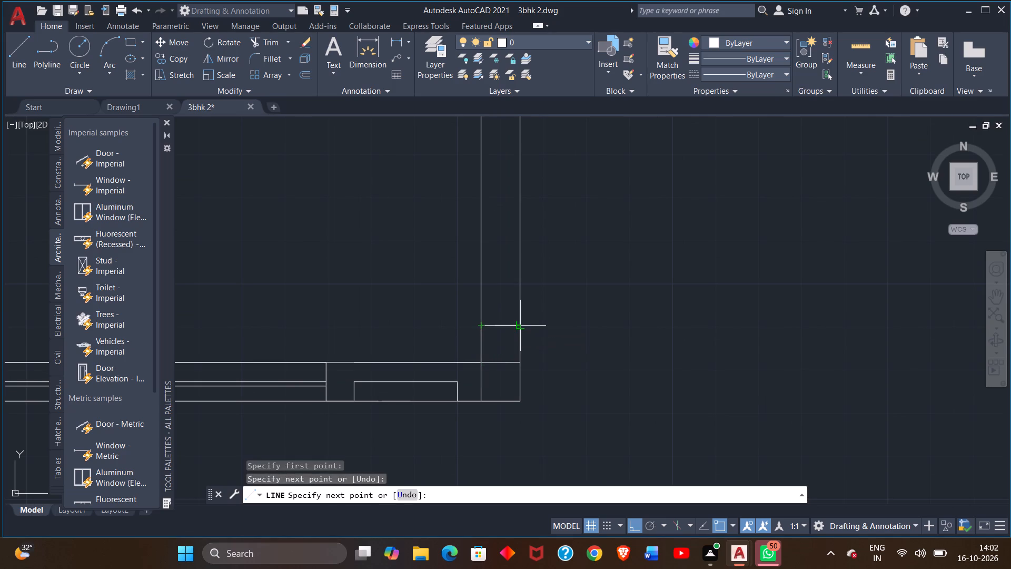
pyautogui.doubleClick(519, 325)
pyautogui.rightClick(527, 319)
pyautogui.click(538, 326)
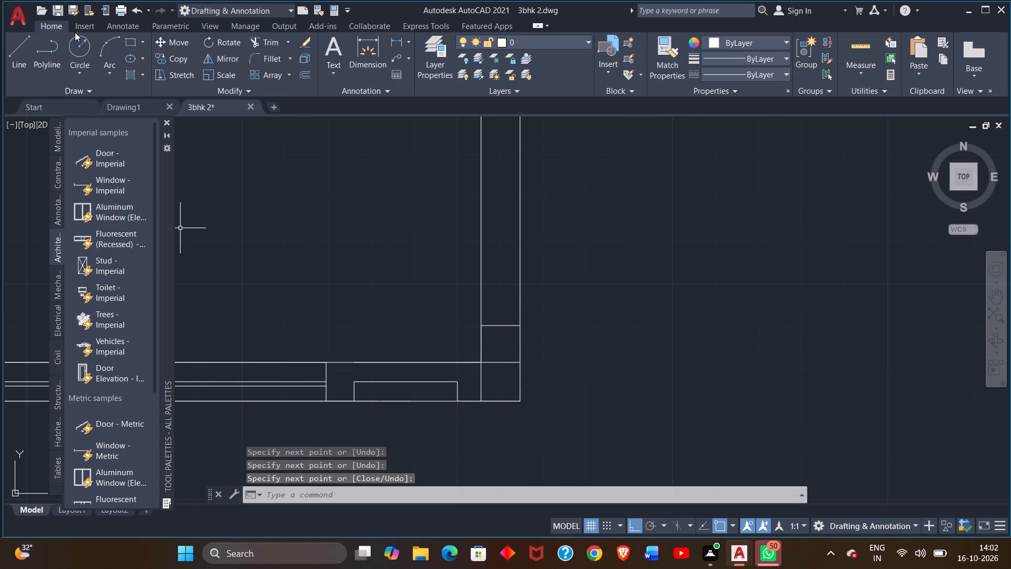
# Draw a second jamb line 3' above the first in the large lower room's right-hand wall, marking a 3' opening.
pyautogui.click(18, 49)
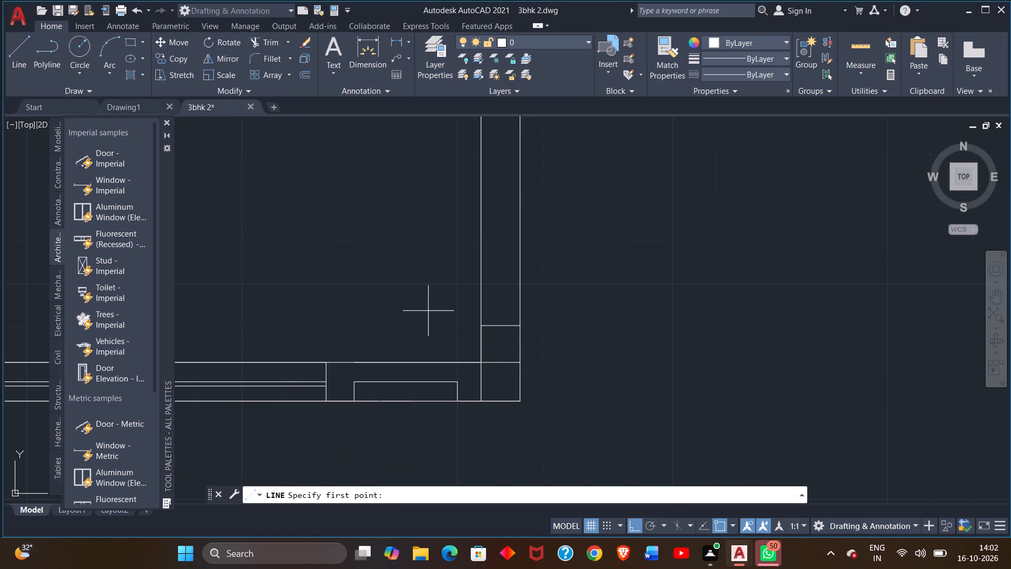
pyautogui.click(482, 323)
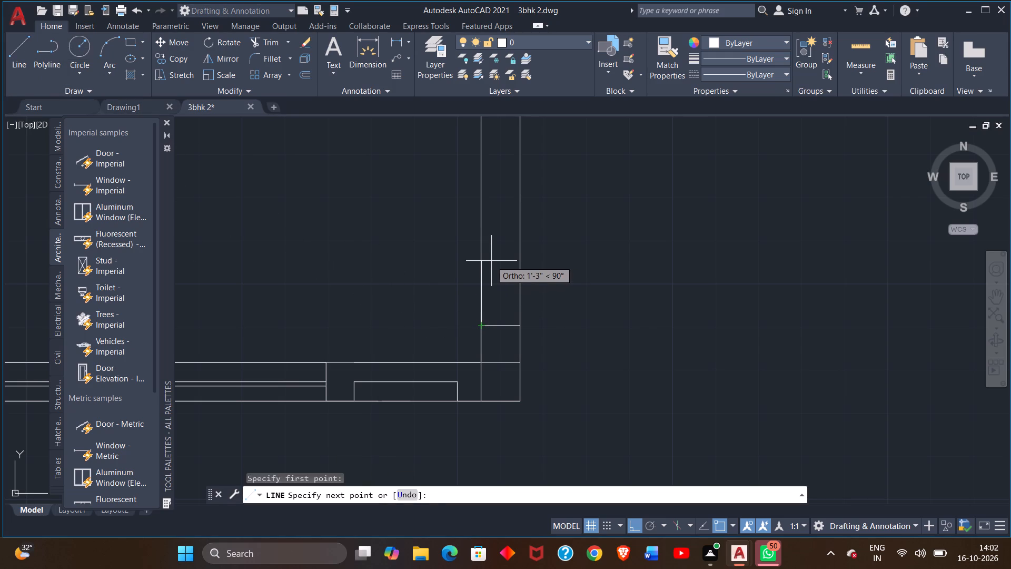
pyautogui.write("3'")
pyautogui.press('Return')
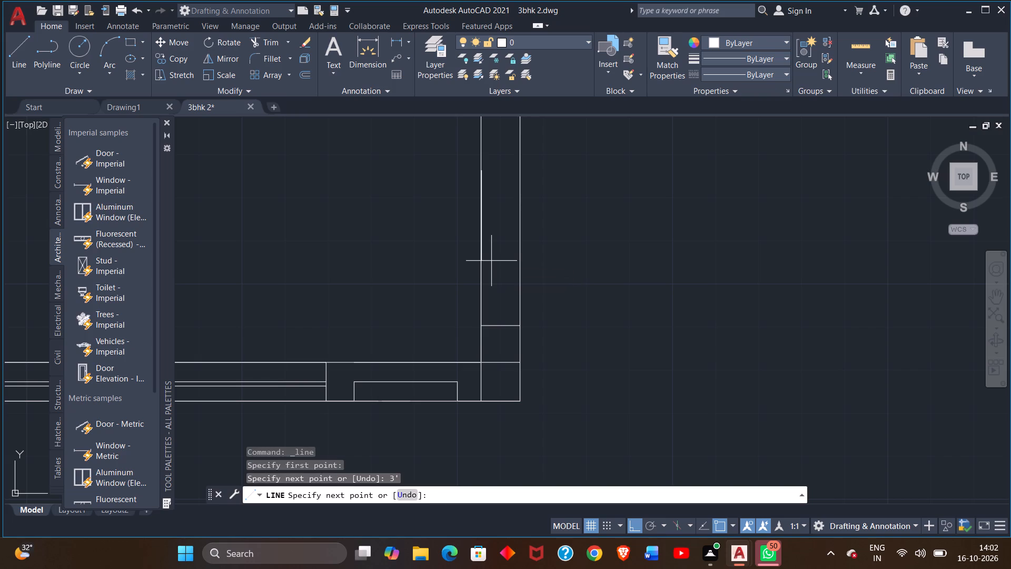
pyautogui.click(518, 173)
pyautogui.rightClick(513, 170)
pyautogui.click(526, 176)
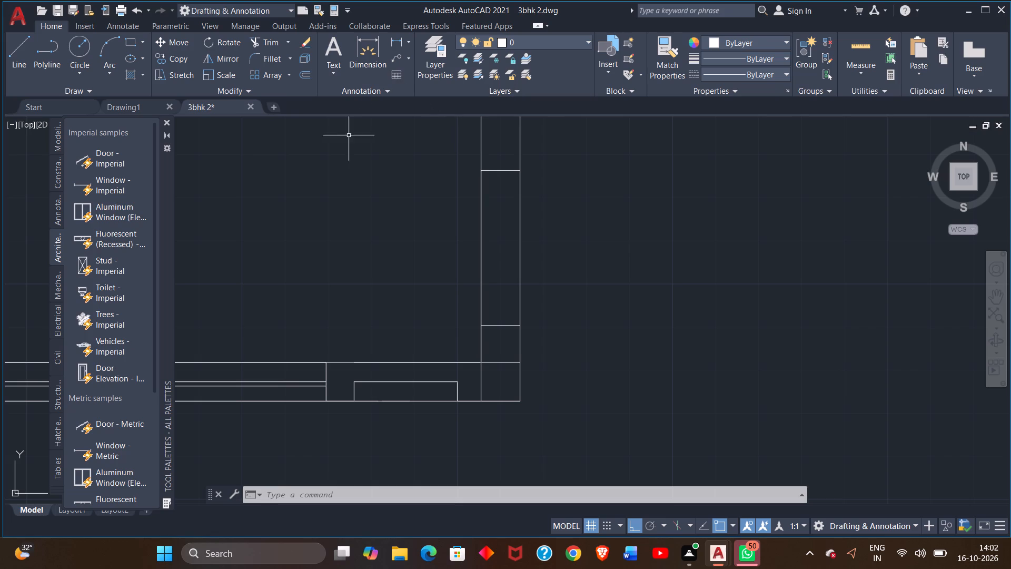
# Draw a jamb line across the outer right-hand wall of the large room above the staircase, just below its top corner.
pyautogui.moveTo(389, 240); pyautogui.dragTo(407, 272, button='middle')
pyautogui.scroll(-2, 407, 272)
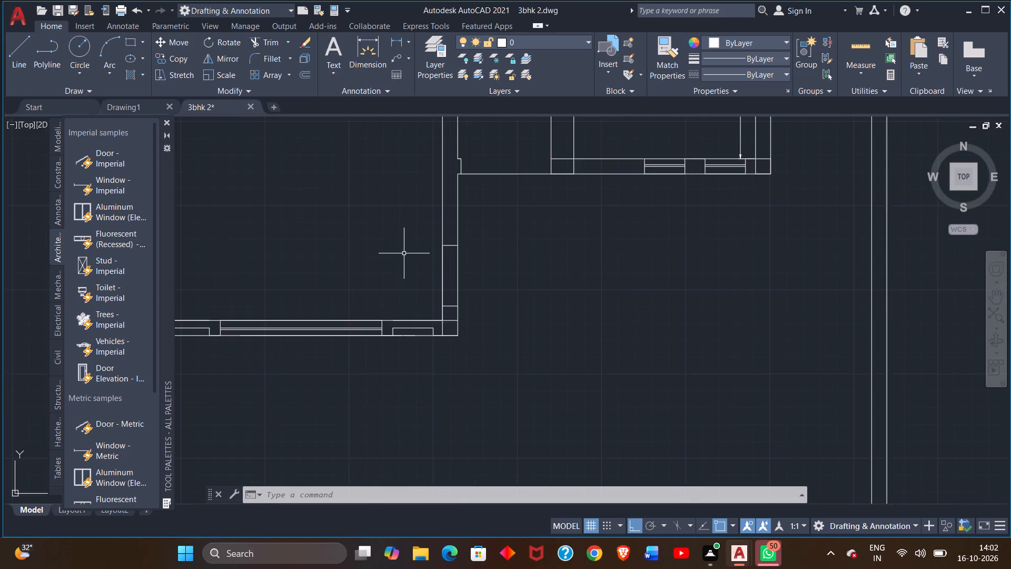
pyautogui.scroll(-3, 404, 252)
pyautogui.moveTo(398, 230); pyautogui.dragTo(395, 362, button='middle')
pyautogui.moveTo(398, 273); pyautogui.dragTo(399, 281, button='middle')
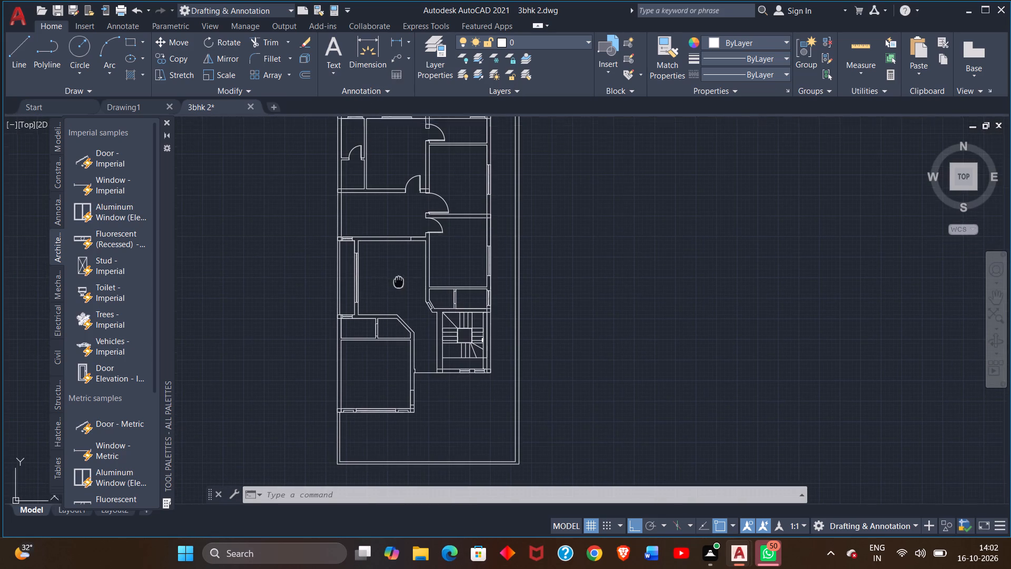
pyautogui.moveTo(399, 281); pyautogui.dragTo(399, 369, button='middle')
pyautogui.scroll(2, 454, 288)
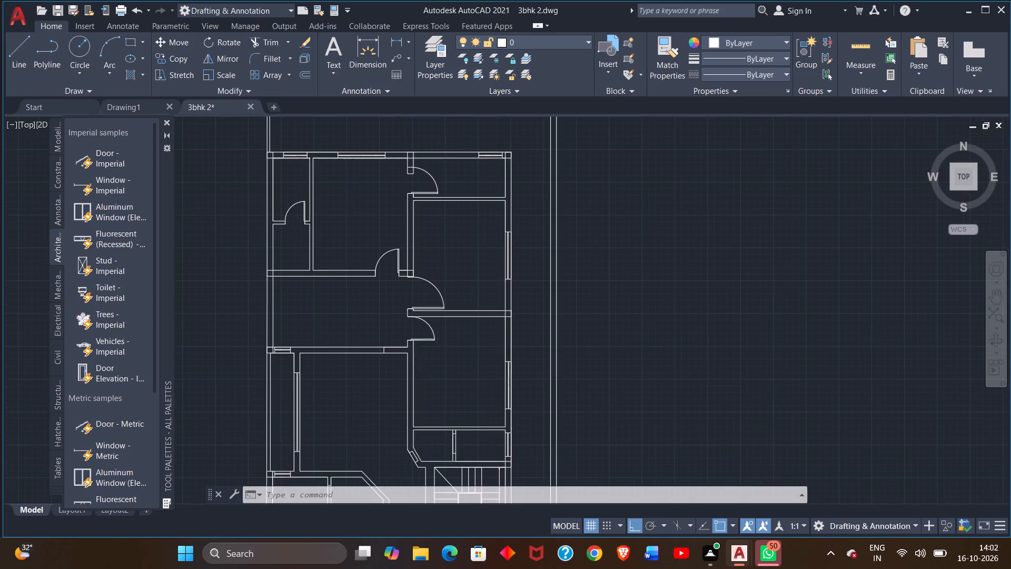
pyautogui.moveTo(455, 306); pyautogui.dragTo(431, 183, button='middle')
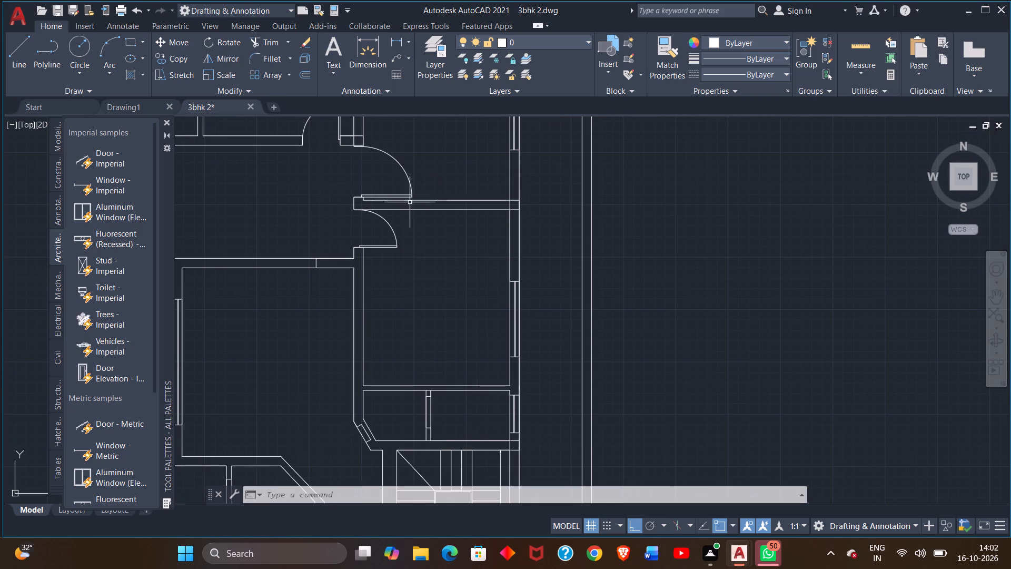
pyautogui.click(17, 62)
pyautogui.scroll(2, 545, 211)
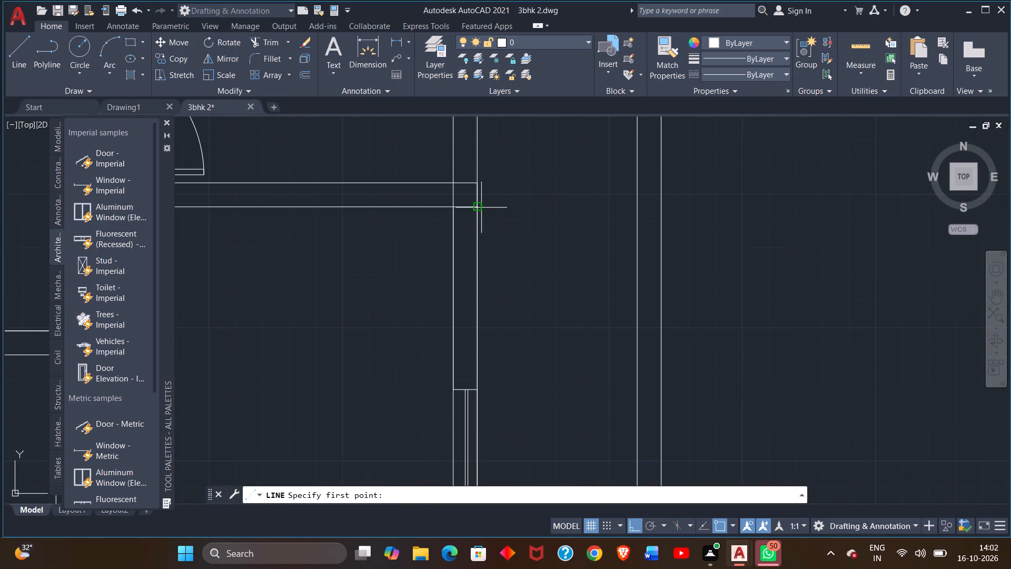
pyautogui.click(478, 205)
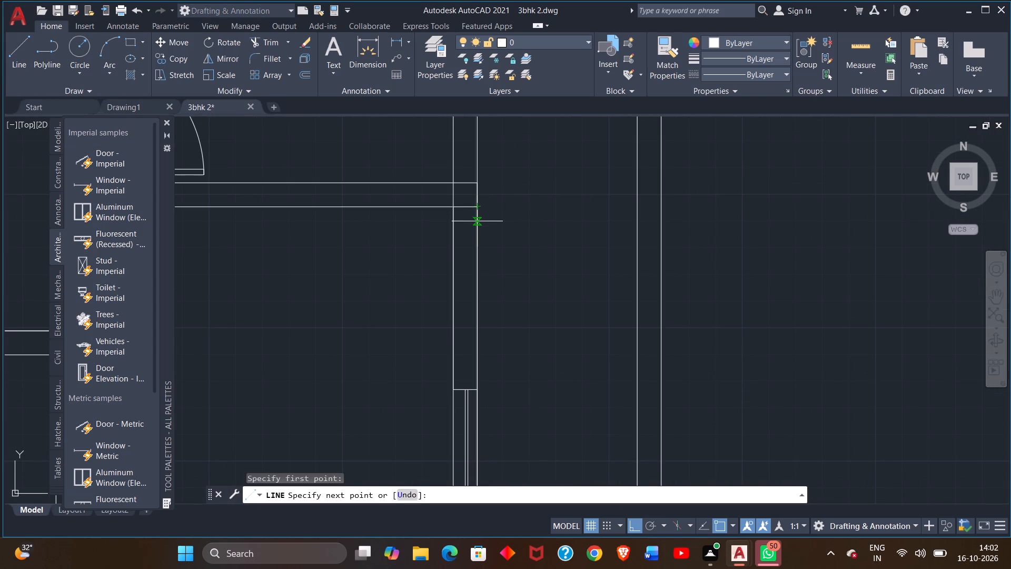
pyautogui.click(477, 221)
pyautogui.click(455, 221)
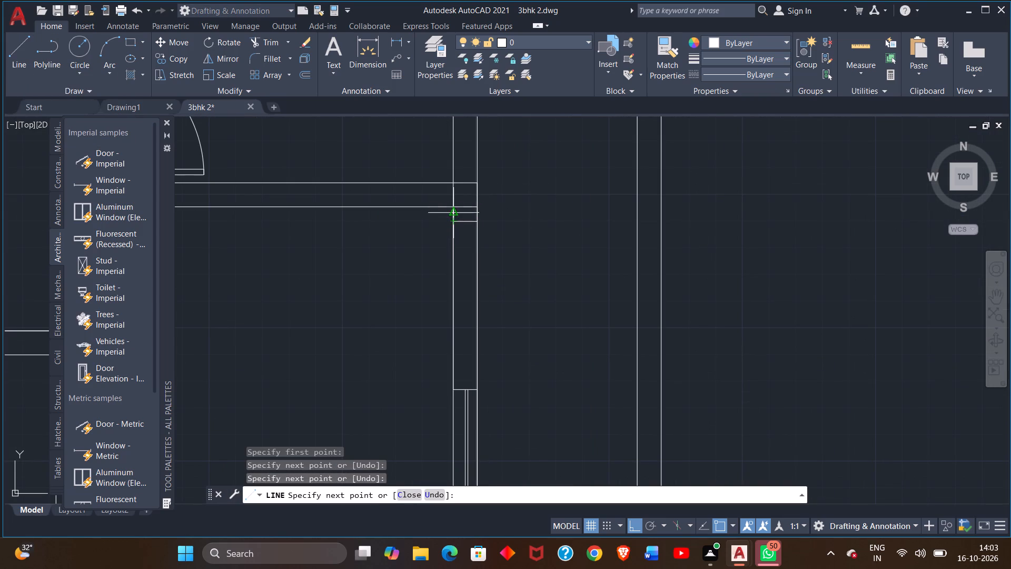
pyautogui.rightClick(440, 221)
pyautogui.click(461, 228)
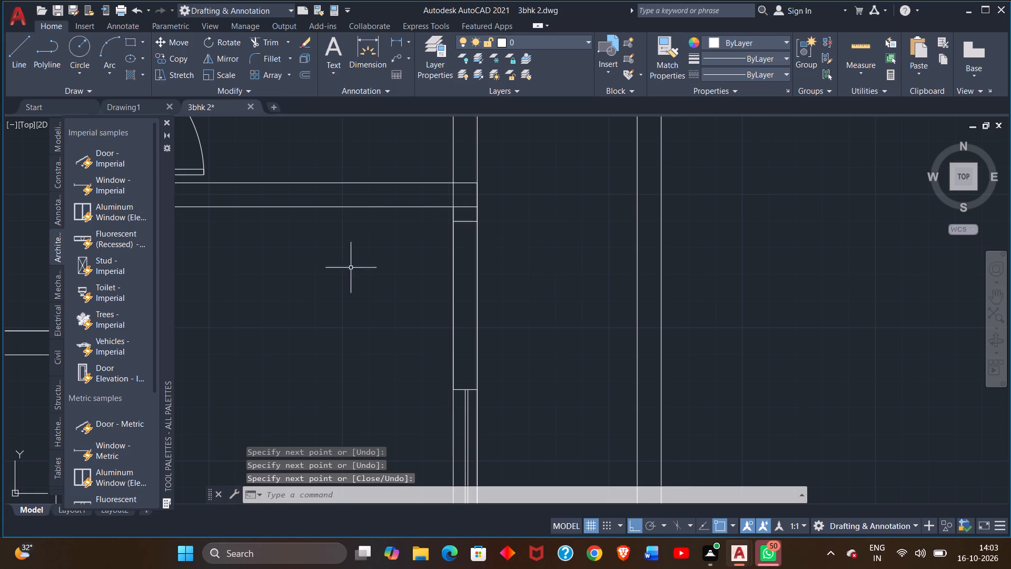
# Draw a second jamb line 3' below the first in that outer wall, marking a 3' opening above the window.
pyautogui.doubleClick(23, 51)
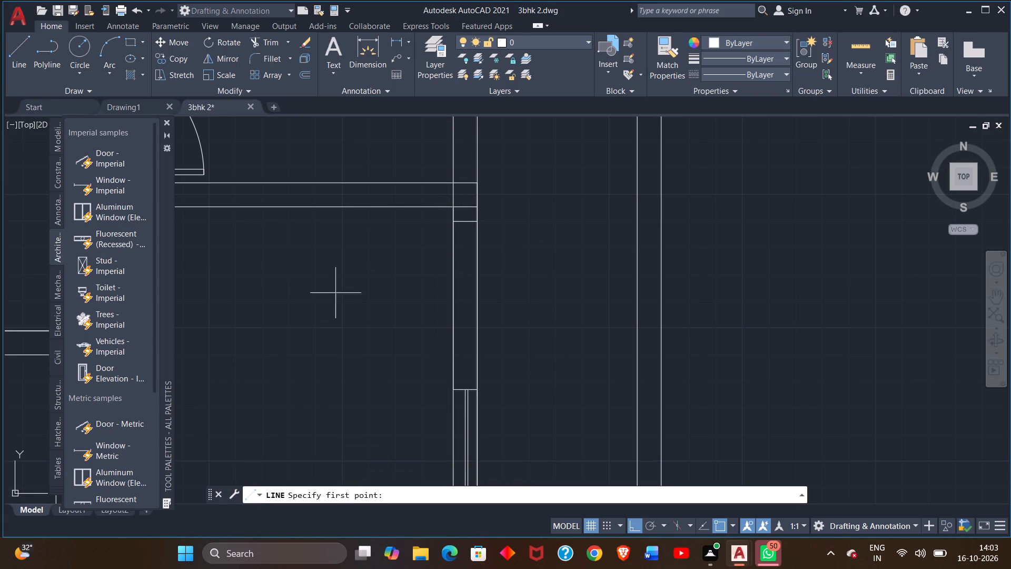
pyautogui.click(456, 220)
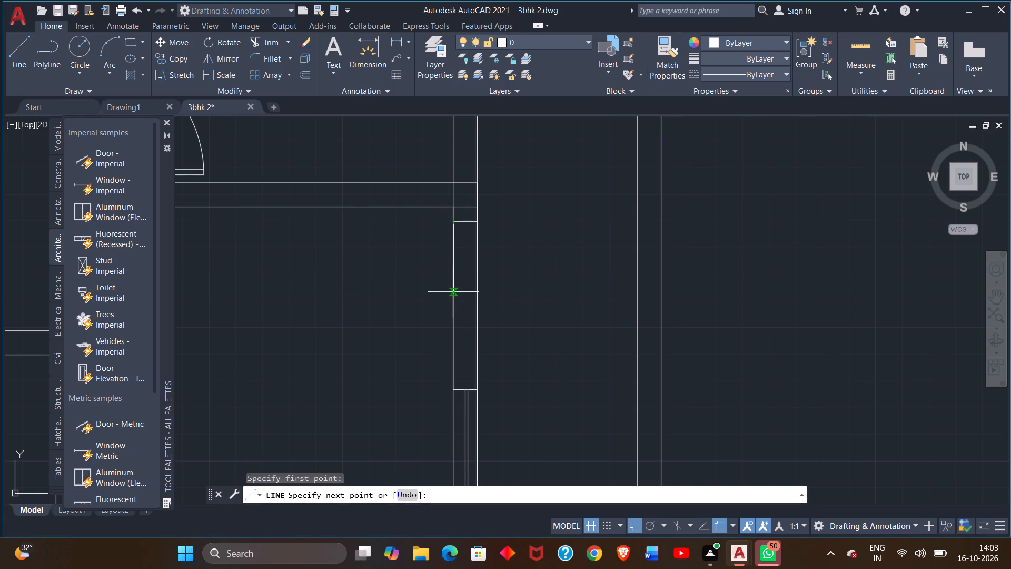
pyautogui.write("3'")
pyautogui.press('Return')
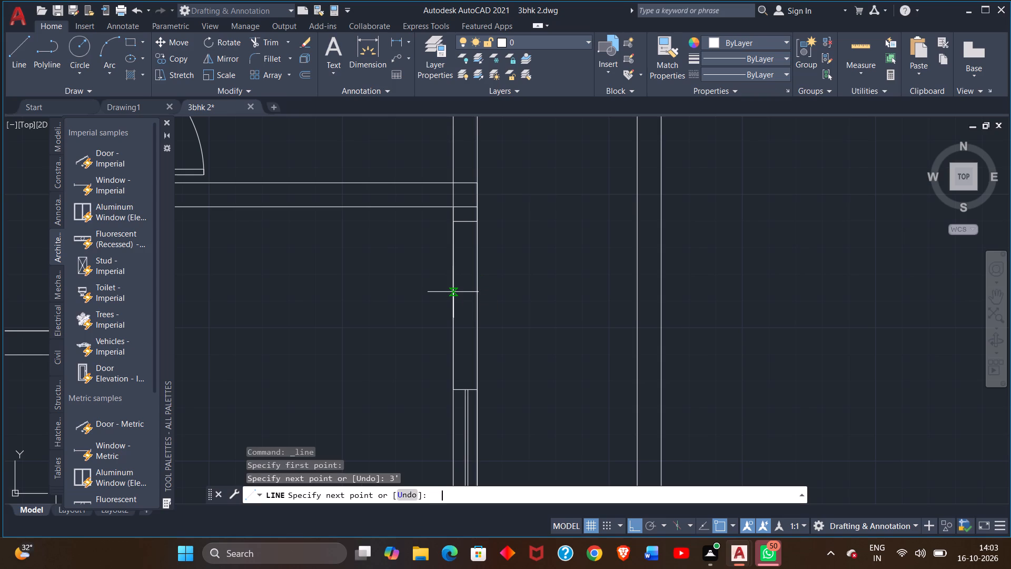
pyautogui.click(477, 316)
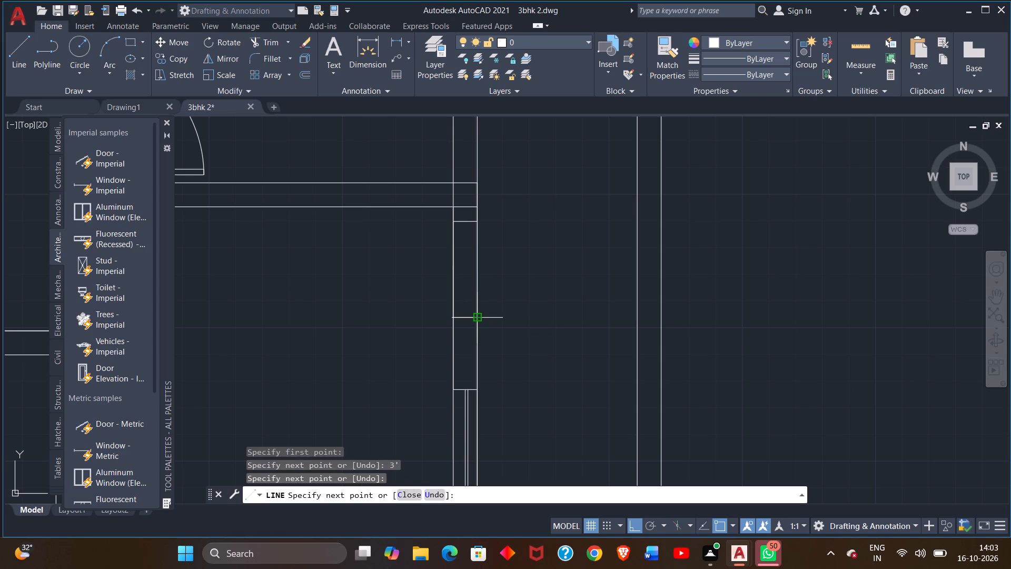
pyautogui.rightClick(478, 316)
pyautogui.click(489, 321)
# Examine the floor plan's walls and openings, focusing on the rooms around the staircase.
pyautogui.scroll(-2, 432, 336)
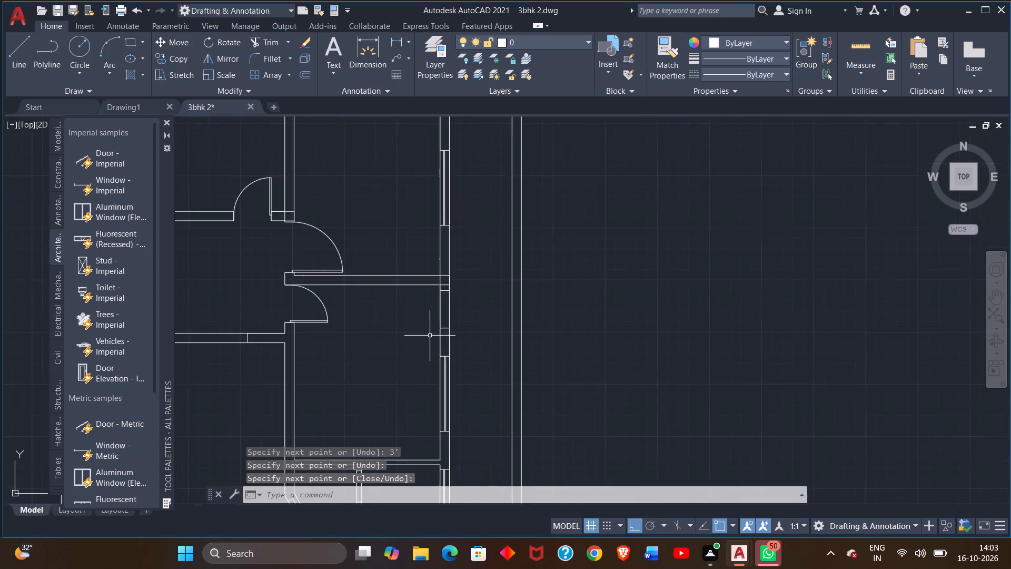
pyautogui.scroll(-2, 430, 336)
pyautogui.moveTo(414, 333); pyautogui.dragTo(440, 278, button='middle')
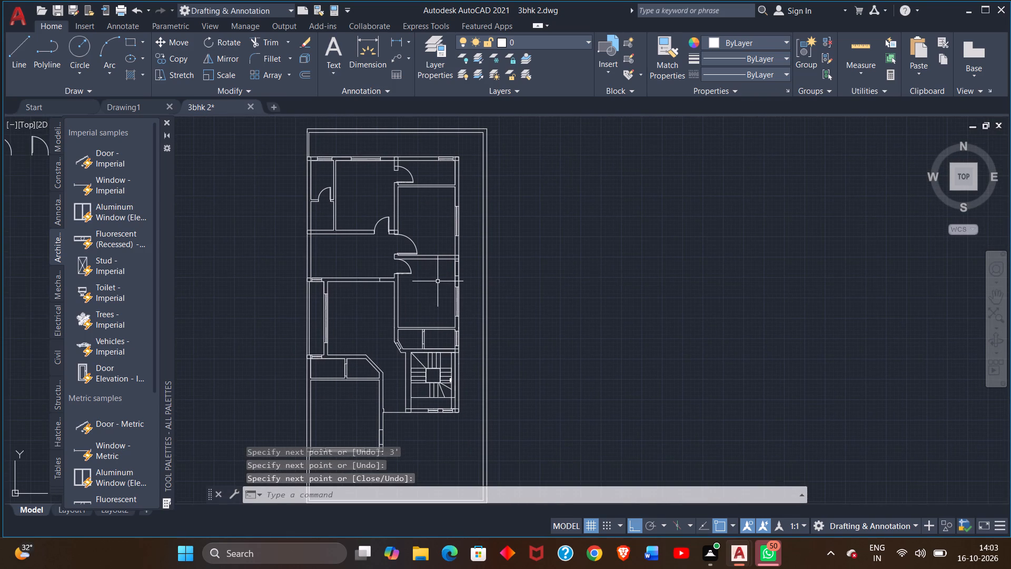
pyautogui.scroll(4, 436, 277)
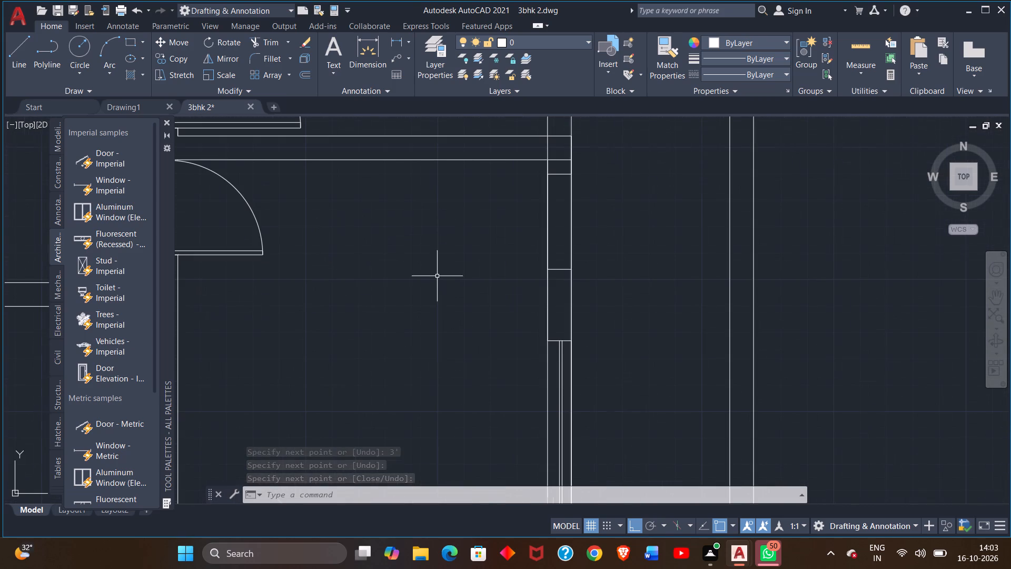
pyautogui.scroll(-4, 441, 277)
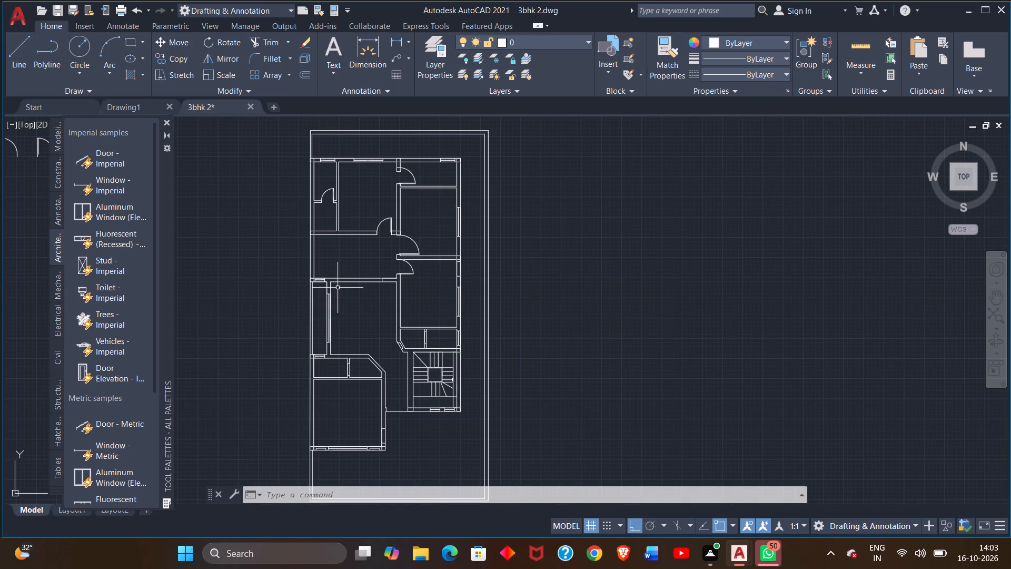
pyautogui.scroll(2, 325, 273)
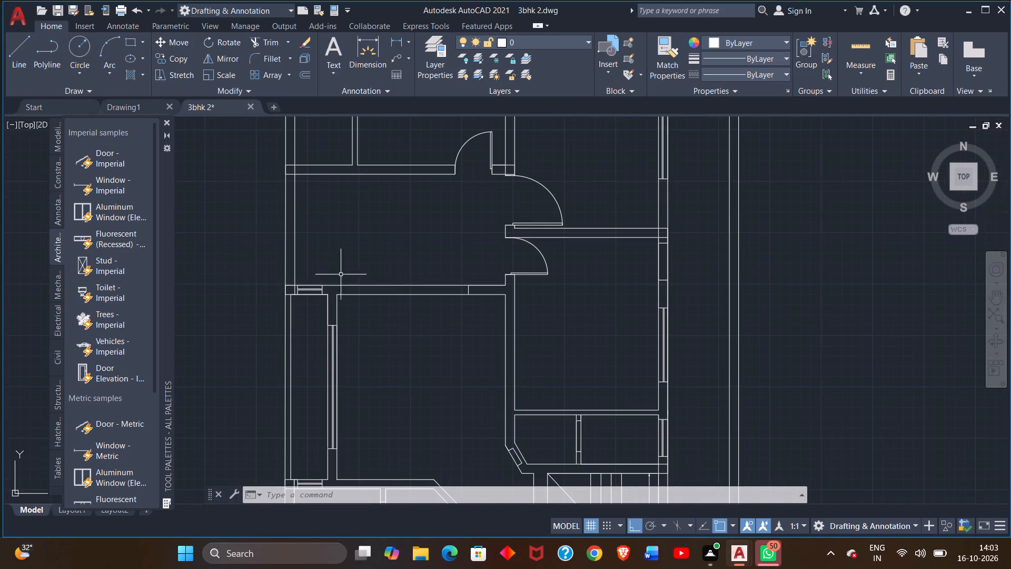
pyautogui.moveTo(418, 315); pyautogui.dragTo(333, 187, button='middle')
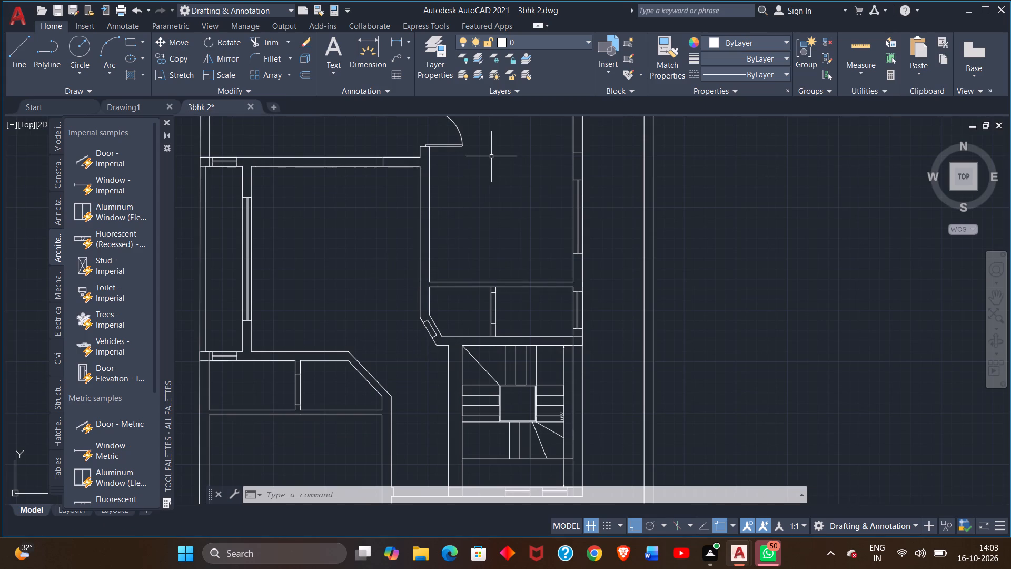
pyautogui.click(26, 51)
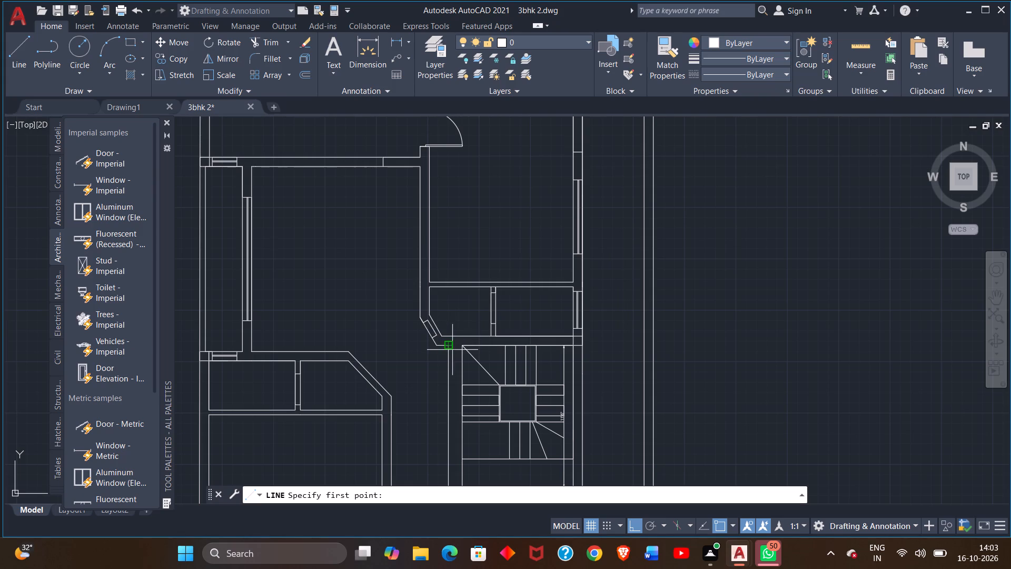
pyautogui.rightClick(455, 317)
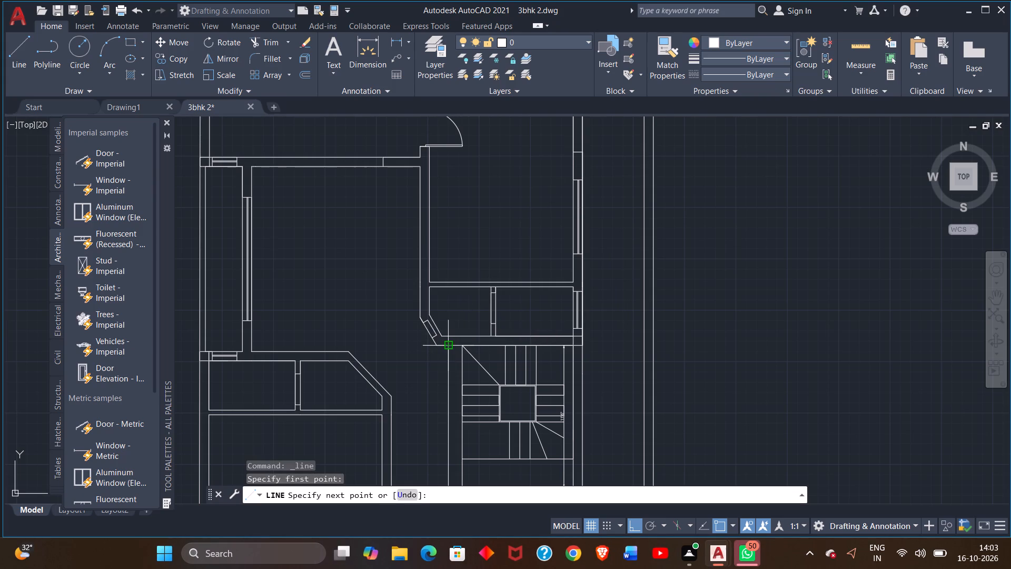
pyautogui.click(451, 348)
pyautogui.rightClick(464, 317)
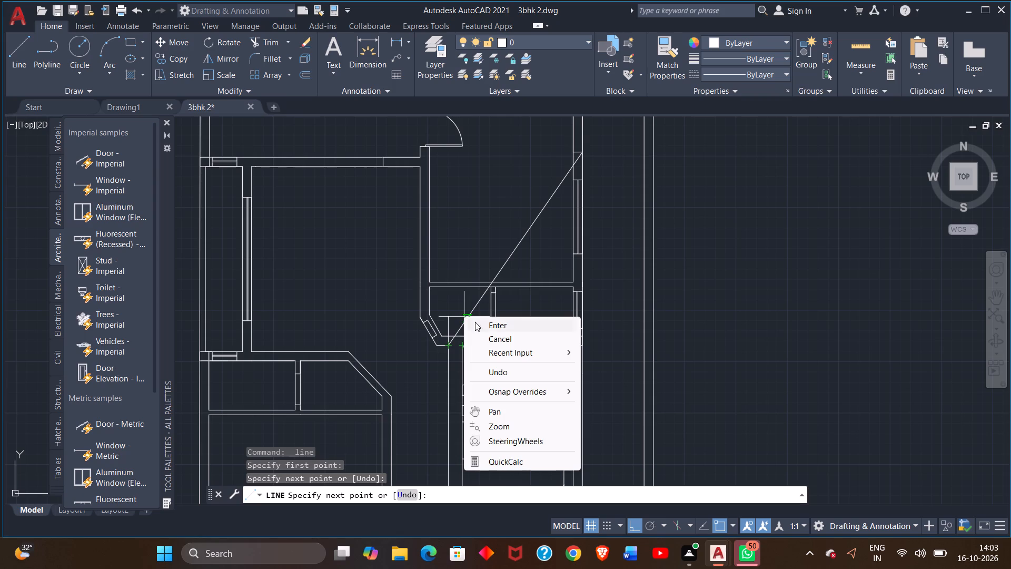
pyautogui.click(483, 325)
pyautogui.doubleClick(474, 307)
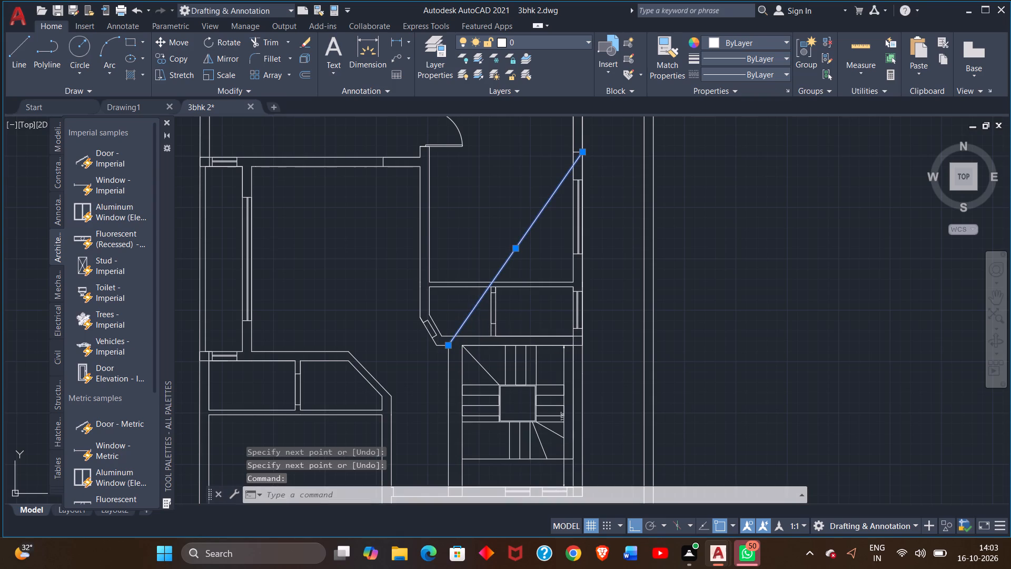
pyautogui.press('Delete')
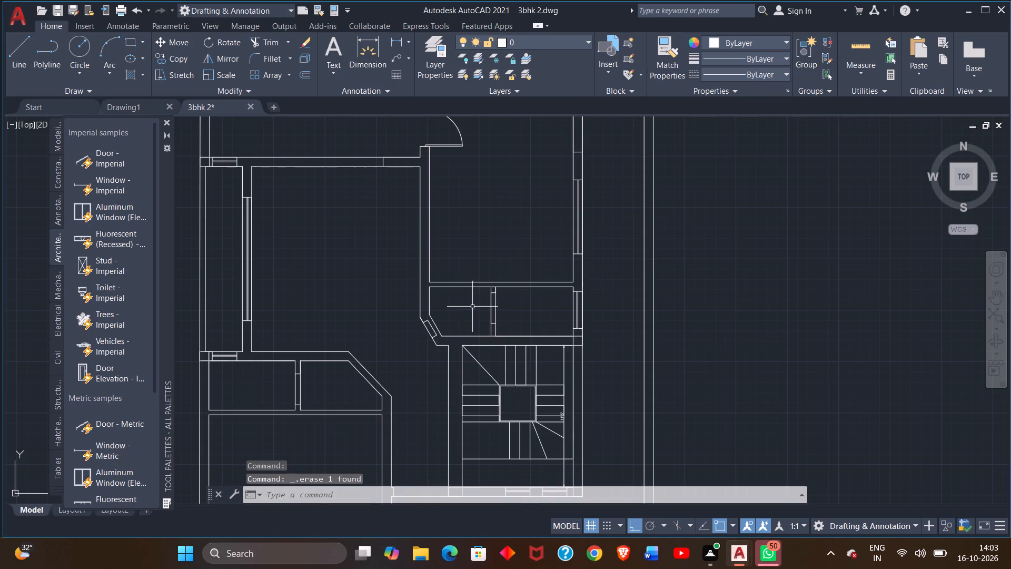
# Draw connected lines along the lower, right-hand and upper edges of the wall junction at the staircase's upper-left corner.
pyautogui.click(22, 59)
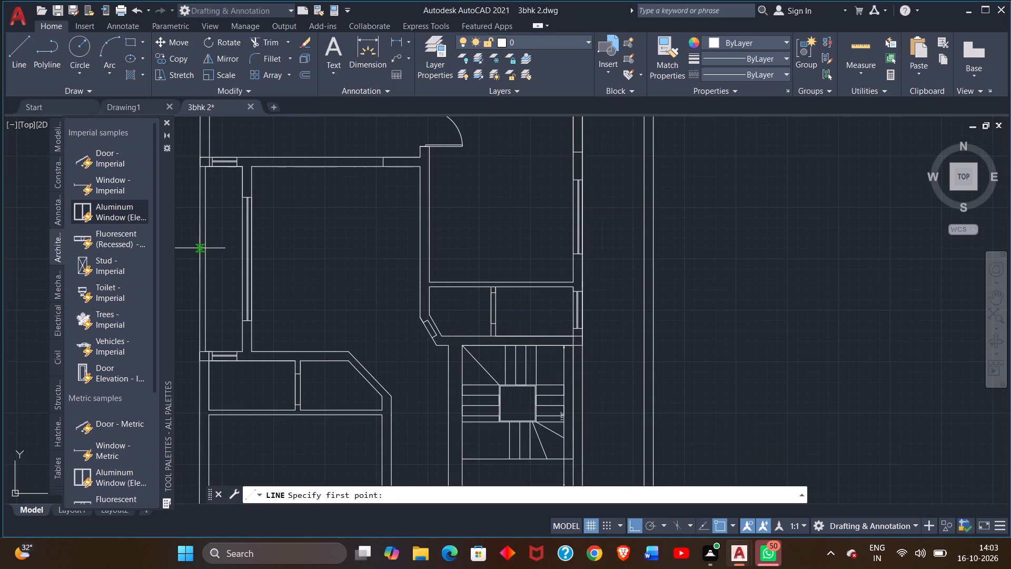
pyautogui.scroll(3, 449, 357)
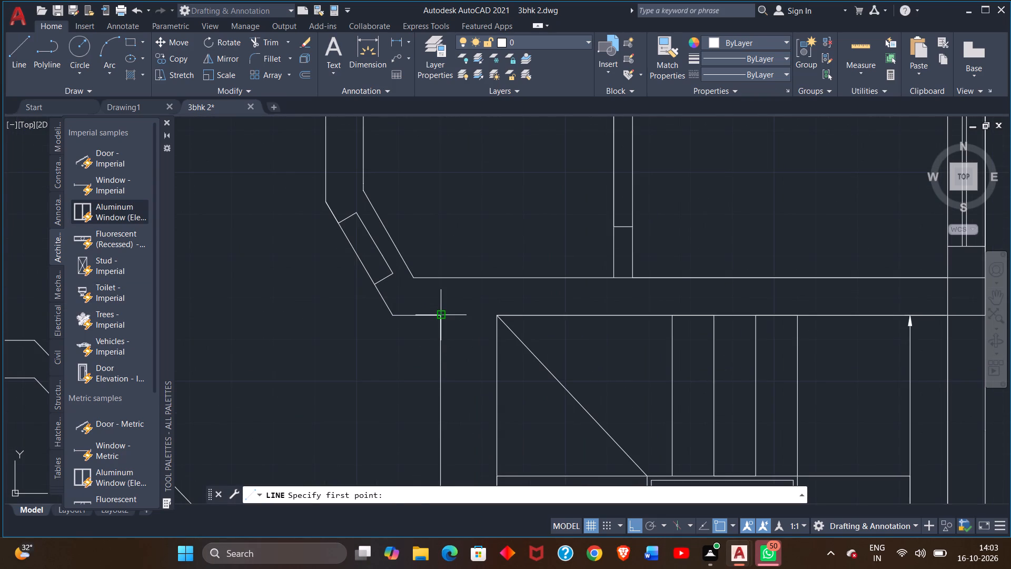
pyautogui.click(441, 313)
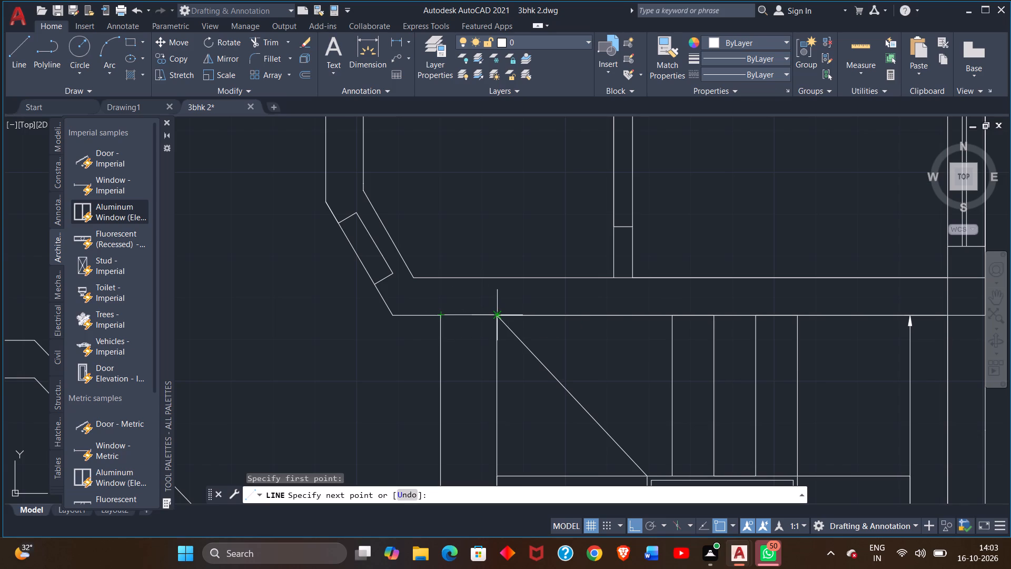
pyautogui.click(497, 312)
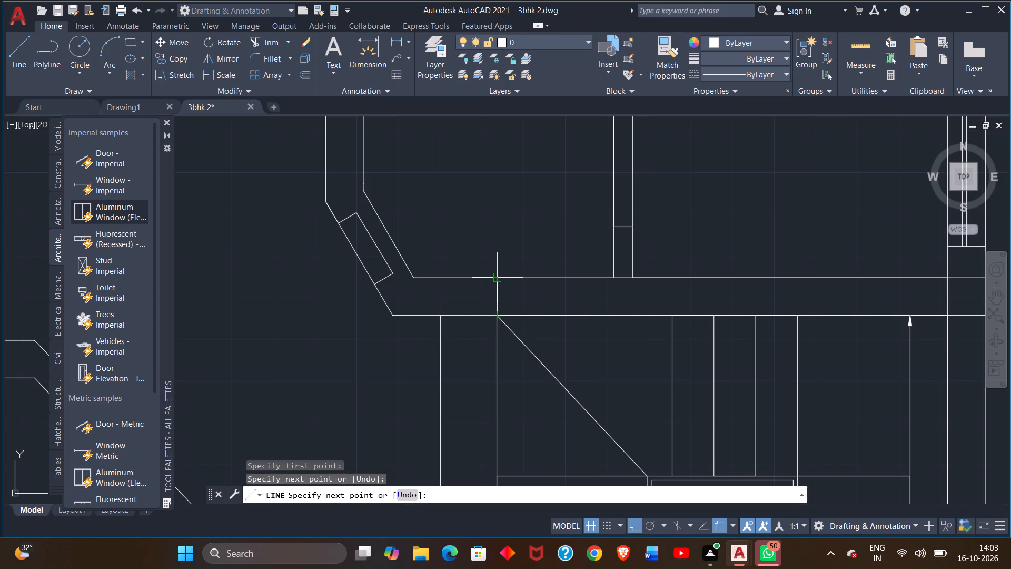
pyautogui.click(497, 275)
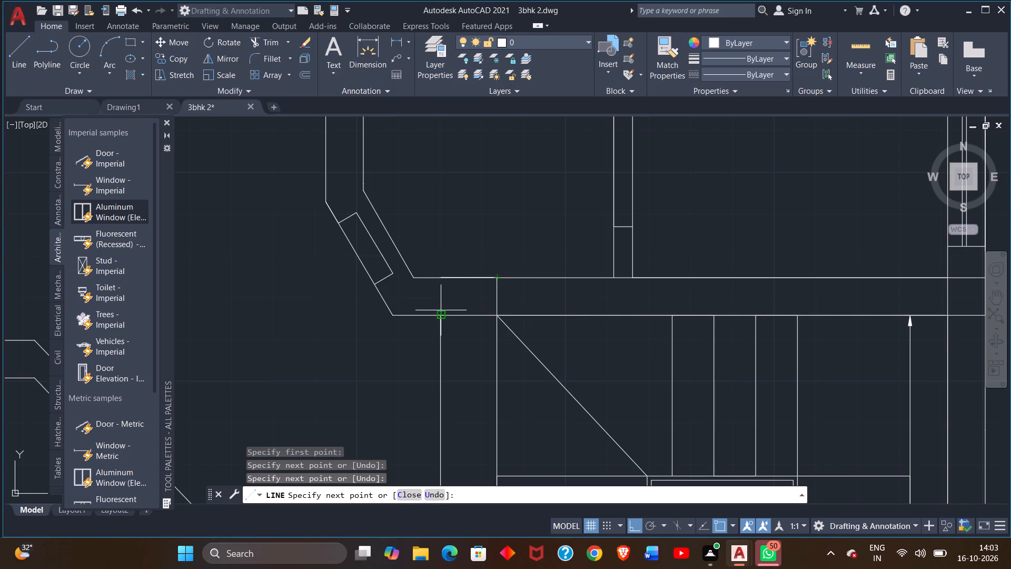
pyautogui.click(440, 278)
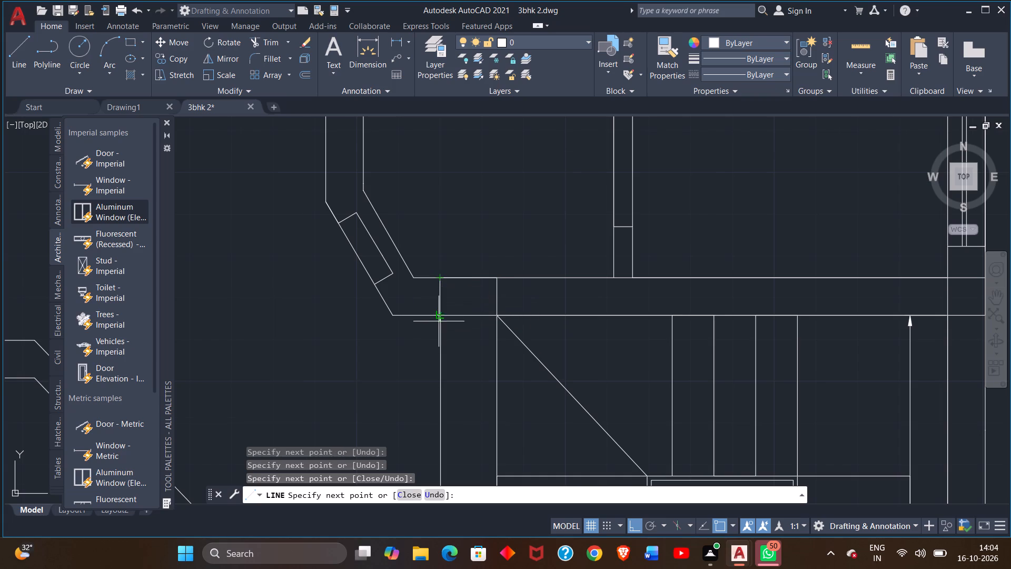
pyautogui.scroll(4, 438, 321)
pyautogui.rightClick(435, 265)
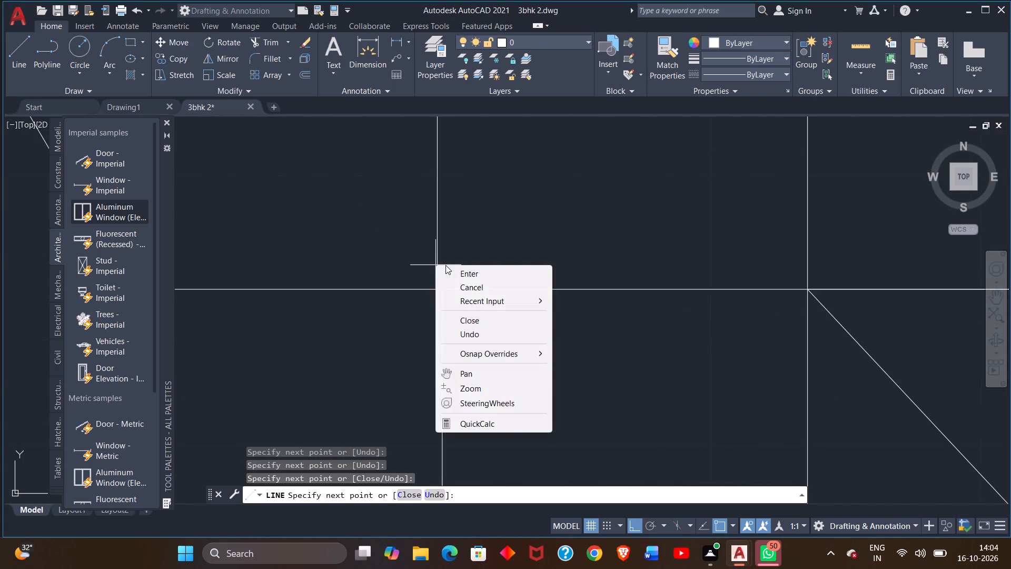
pyautogui.click(451, 271)
pyautogui.scroll(-4, 454, 269)
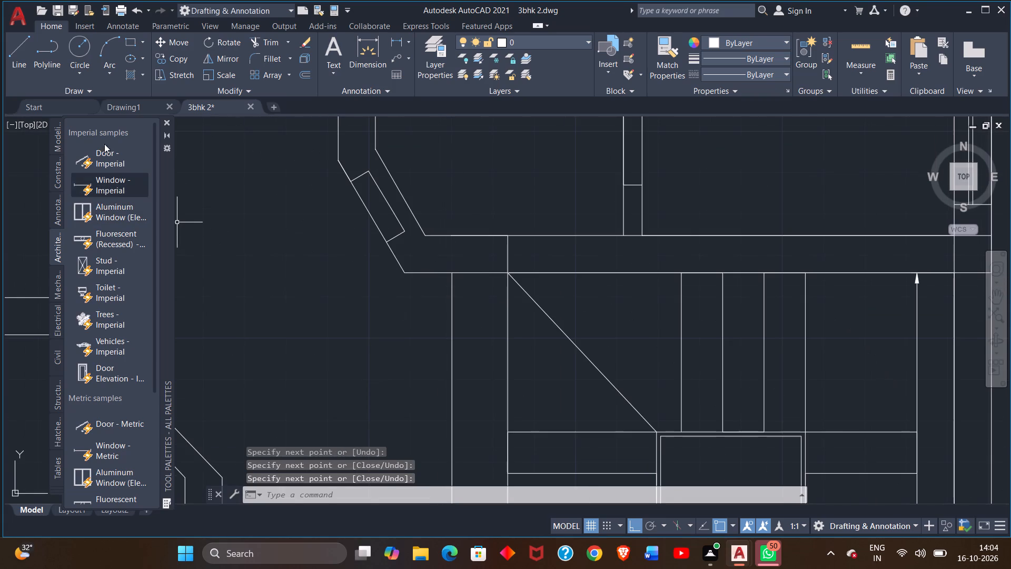
# Draw a vertical line closing the left-hand edge of that wall junction above the staircase's left wall.
pyautogui.click(24, 59)
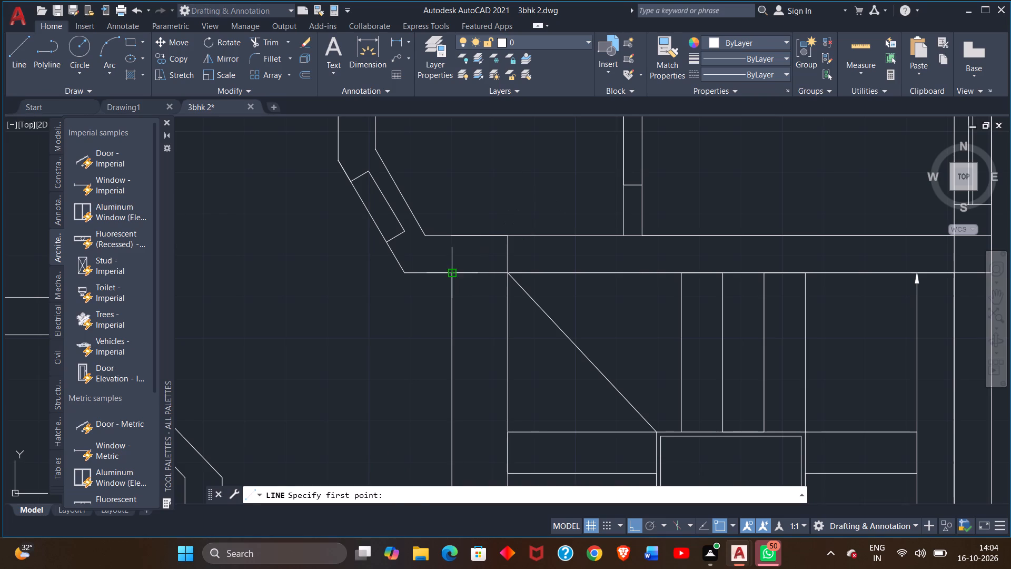
pyautogui.doubleClick(452, 272)
pyautogui.click(455, 233)
pyautogui.rightClick(455, 233)
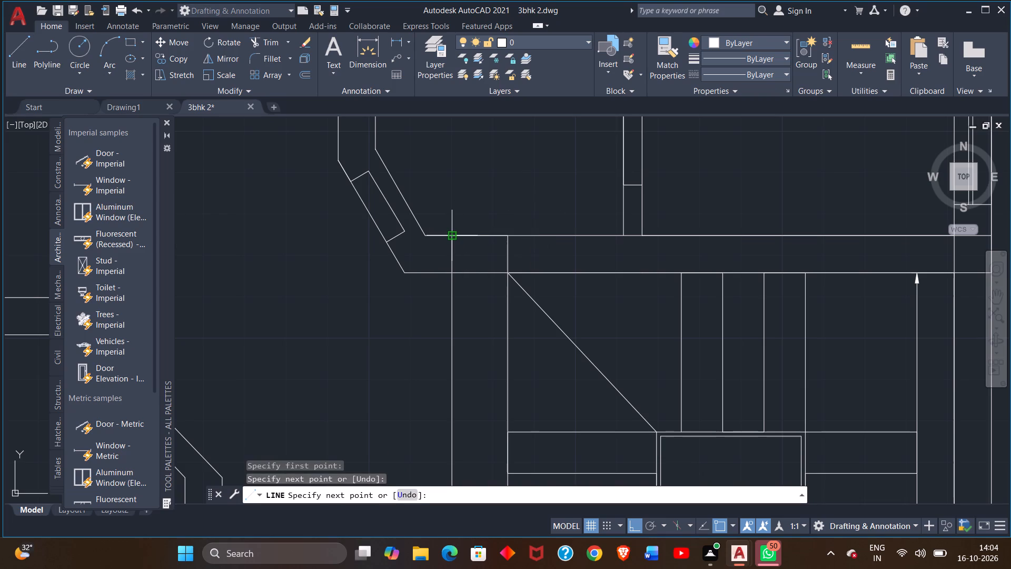
pyautogui.doubleClick(469, 240)
pyautogui.scroll(-1, 448, 319)
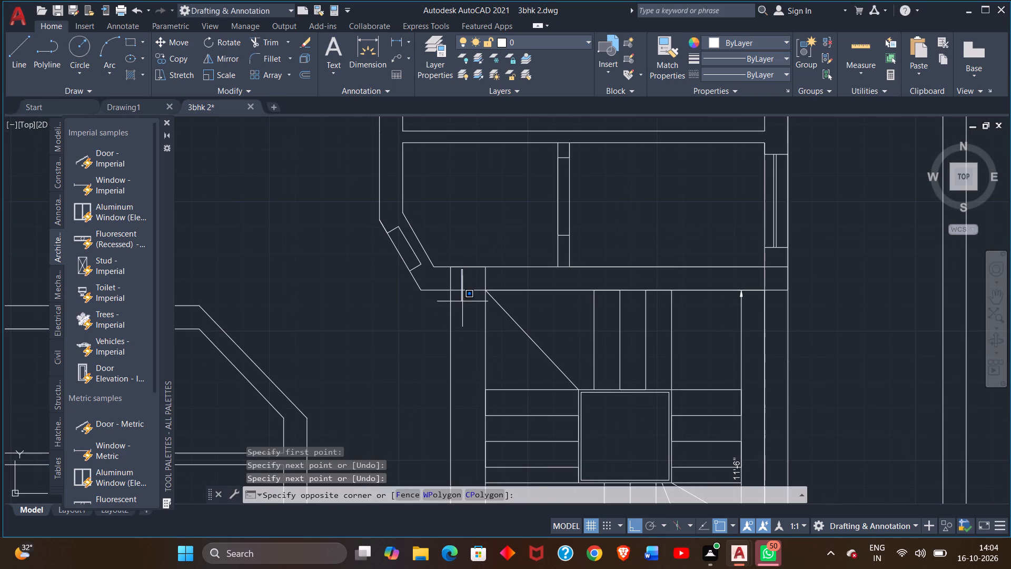
pyautogui.click(462, 301)
# Draw a centre line down the staircase's left-hand wall, from the midpoint of its upper junction to its lower junction.
pyautogui.scroll(-2, 420, 316)
pyautogui.moveTo(418, 316); pyautogui.dragTo(413, 238, button='middle')
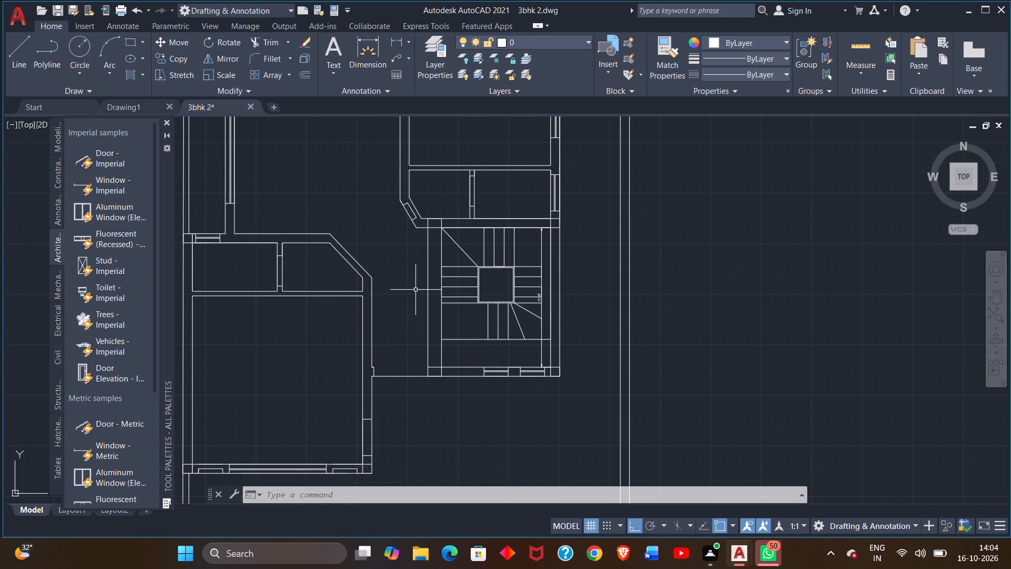
pyautogui.doubleClick(25, 65)
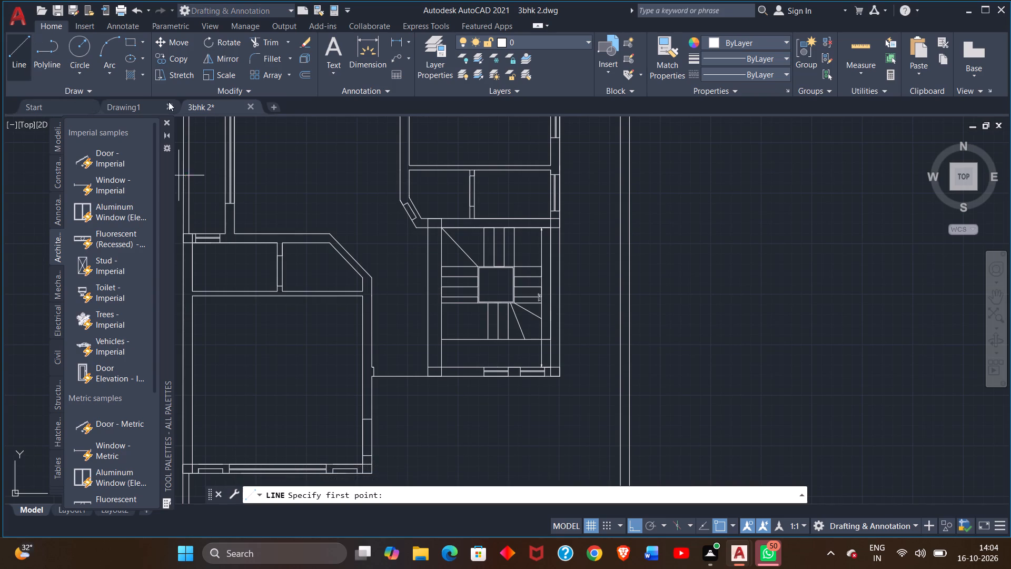
pyautogui.scroll(1, 404, 251)
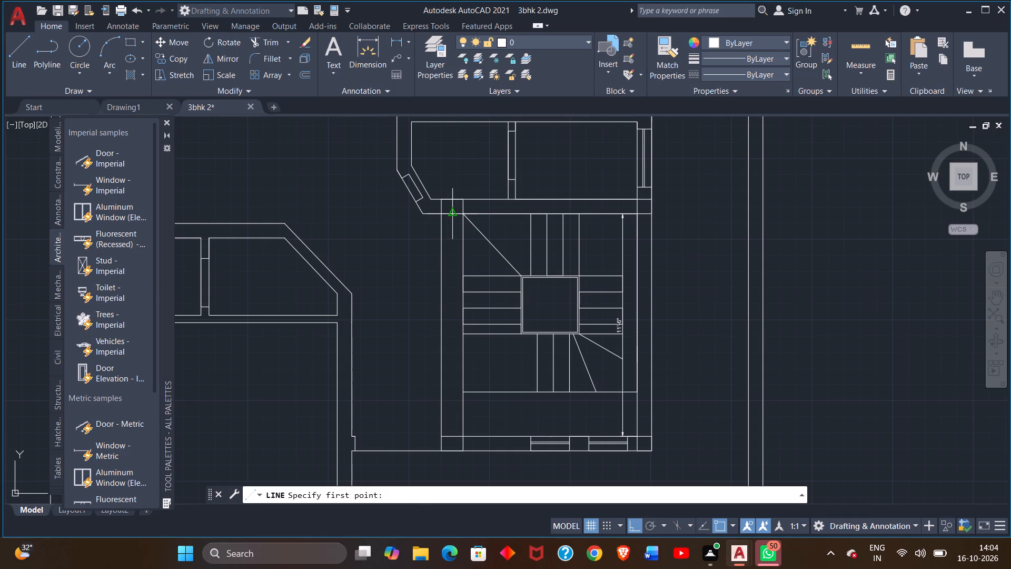
pyautogui.click(450, 215)
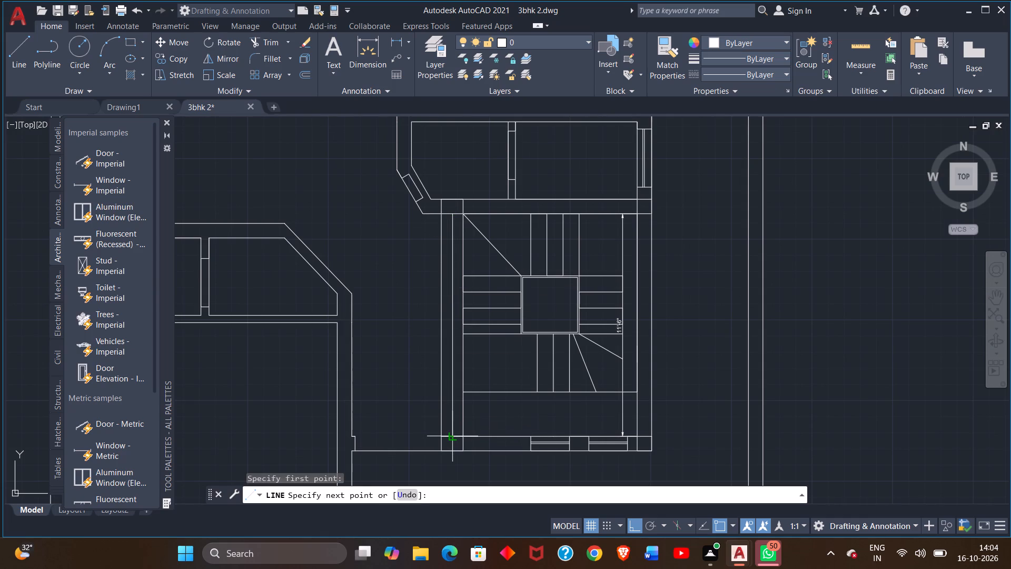
pyautogui.click(451, 435)
pyautogui.rightClick(454, 431)
pyautogui.click(490, 289)
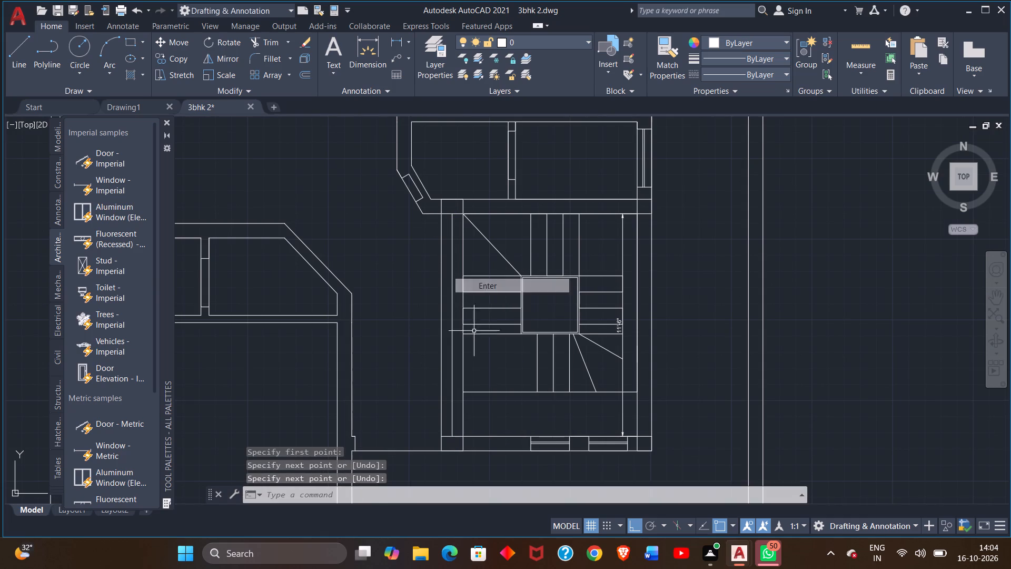
# Examine the floor plan's walls, doors and windows, from the staircase up to the topmost rooms and back.
pyautogui.scroll(-3, 423, 398)
pyautogui.moveTo(482, 360); pyautogui.dragTo(489, 337, button='middle')
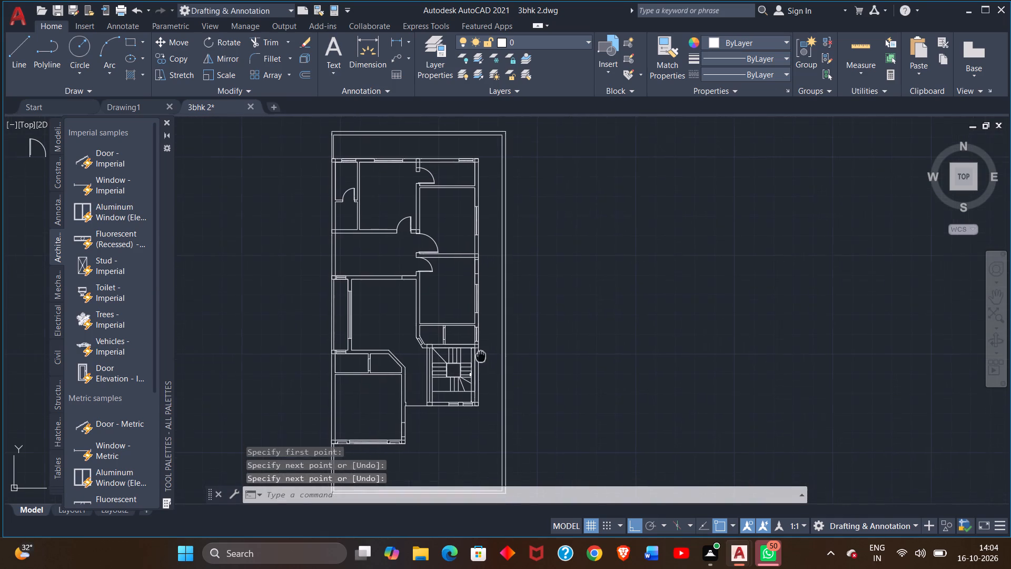
pyautogui.moveTo(489, 337); pyautogui.dragTo(547, 272, button='middle')
pyautogui.scroll(2, 505, 315)
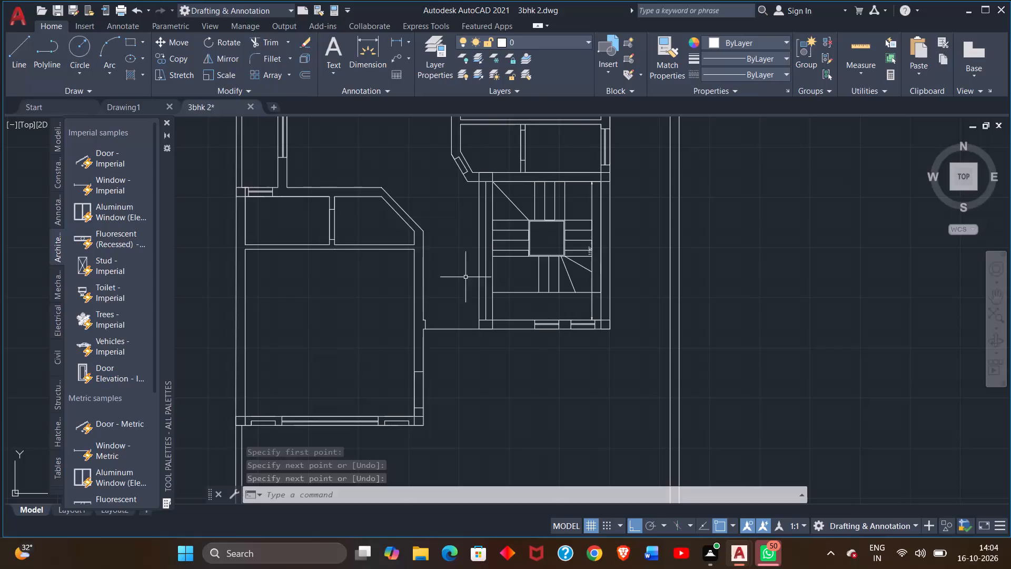
pyautogui.moveTo(456, 259); pyautogui.dragTo(465, 470, button='middle')
pyautogui.moveTo(403, 310); pyautogui.dragTo(450, 516, button='middle')
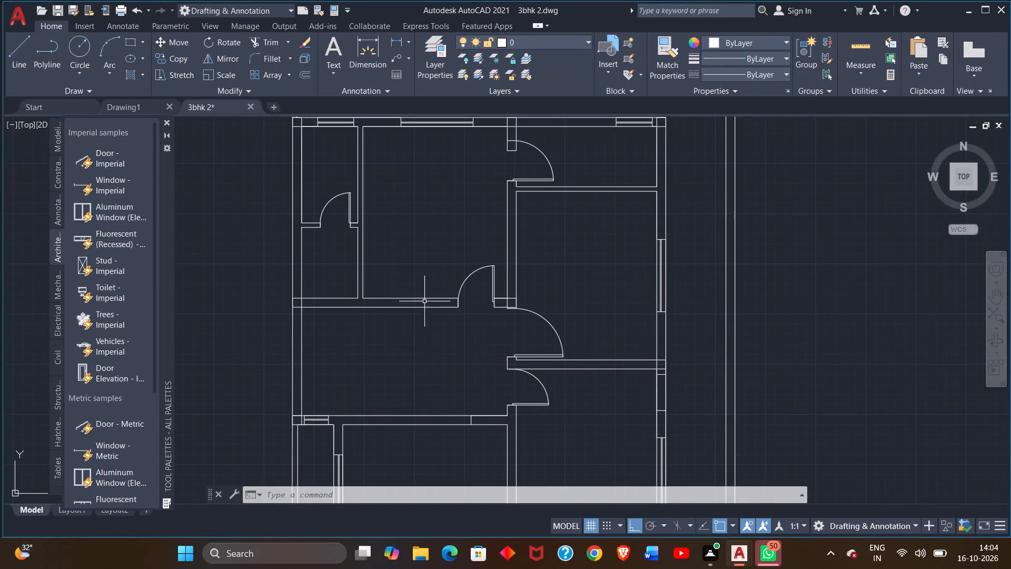
pyautogui.scroll(1, 419, 244)
pyautogui.moveTo(412, 243); pyautogui.dragTo(438, 486, button='middle')
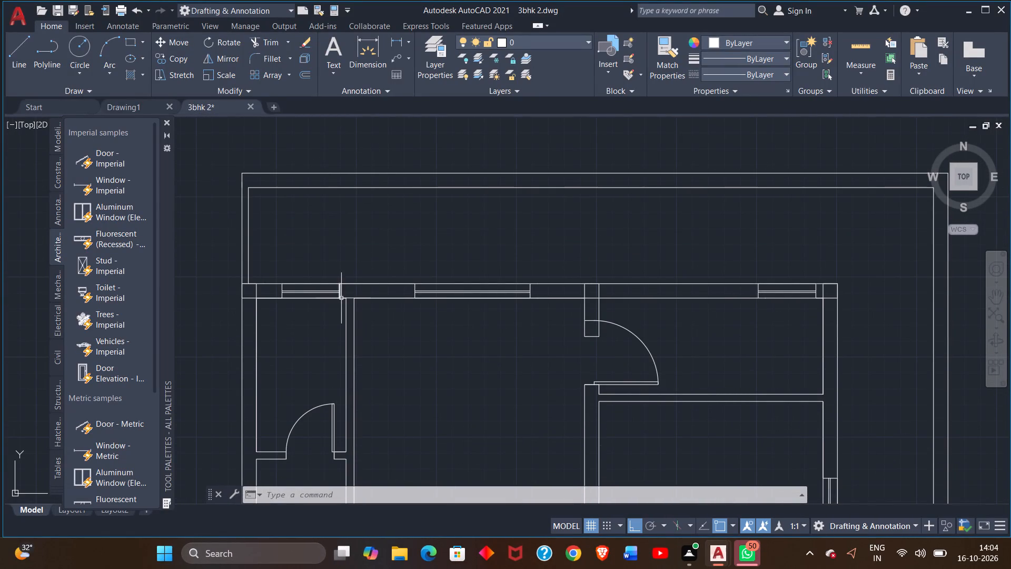
pyautogui.moveTo(343, 252); pyautogui.dragTo(480, 221, button='middle')
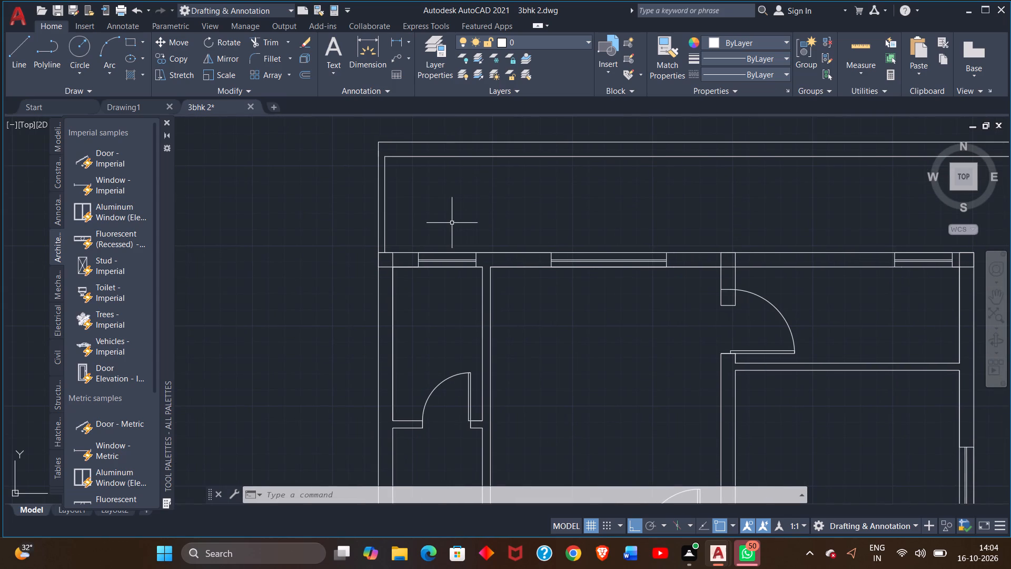
pyautogui.scroll(-2, 449, 227)
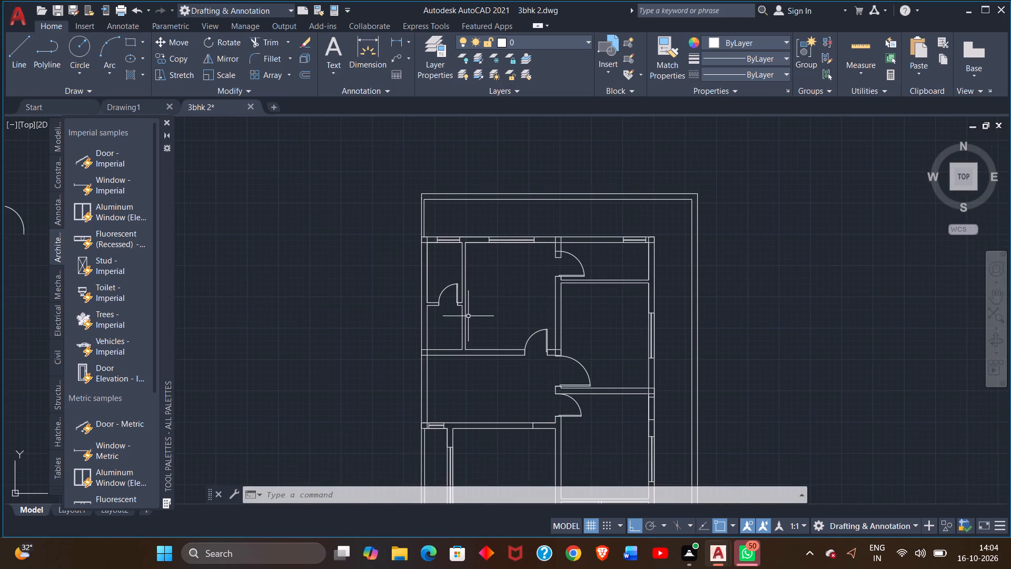
pyautogui.moveTo(468, 316); pyautogui.dragTo(443, 222, button='middle')
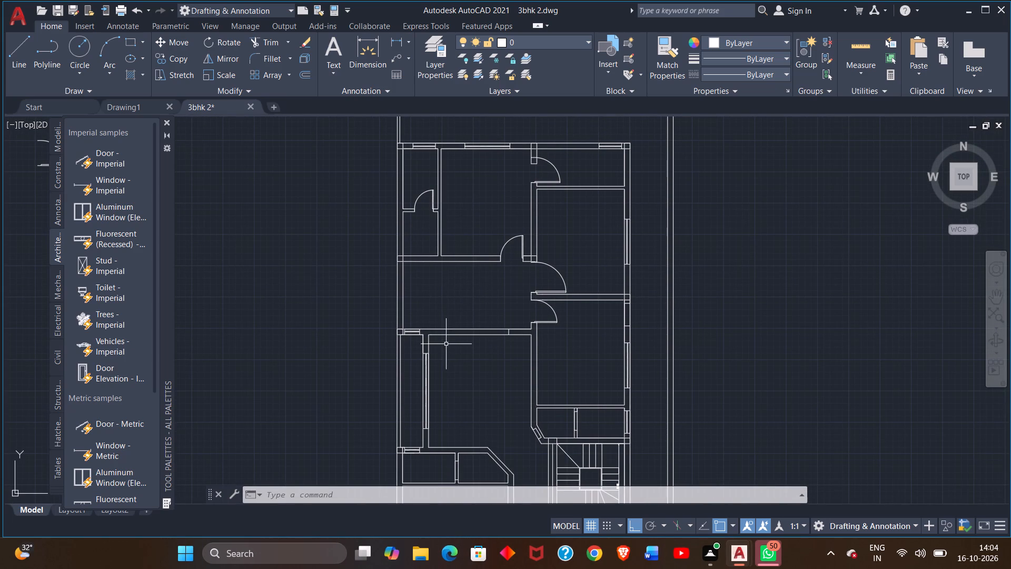
pyautogui.moveTo(448, 342); pyautogui.dragTo(438, 252, button='middle')
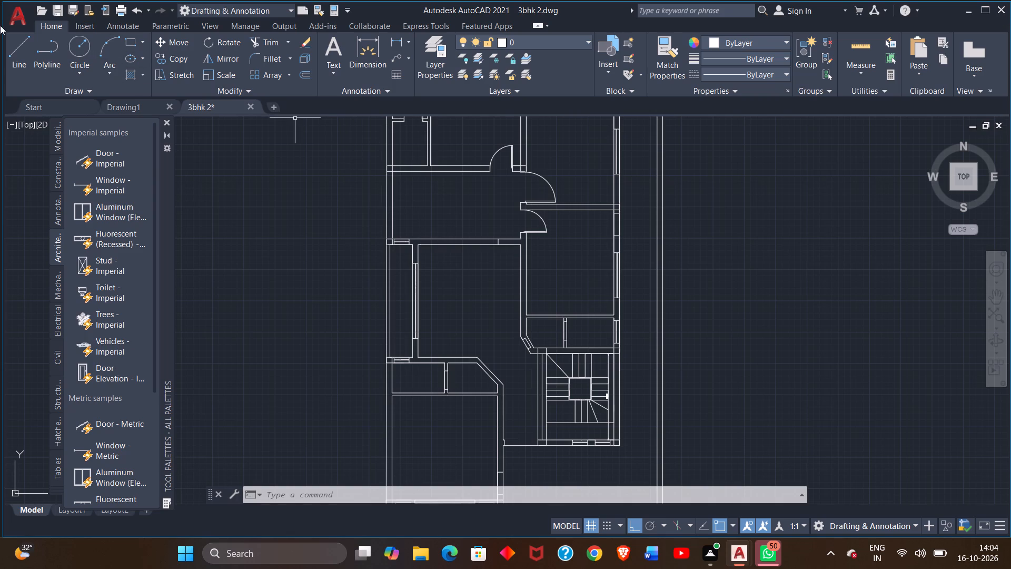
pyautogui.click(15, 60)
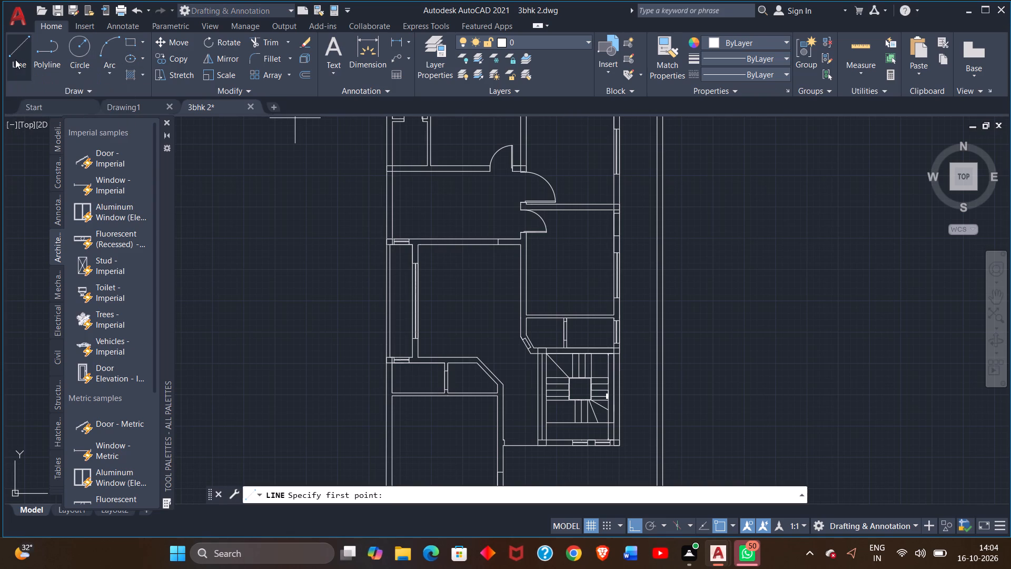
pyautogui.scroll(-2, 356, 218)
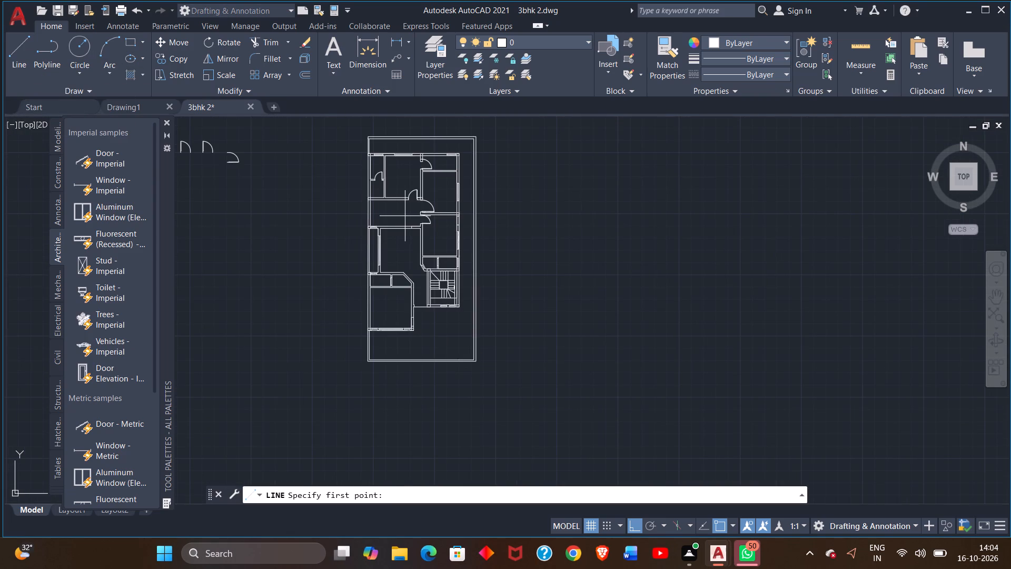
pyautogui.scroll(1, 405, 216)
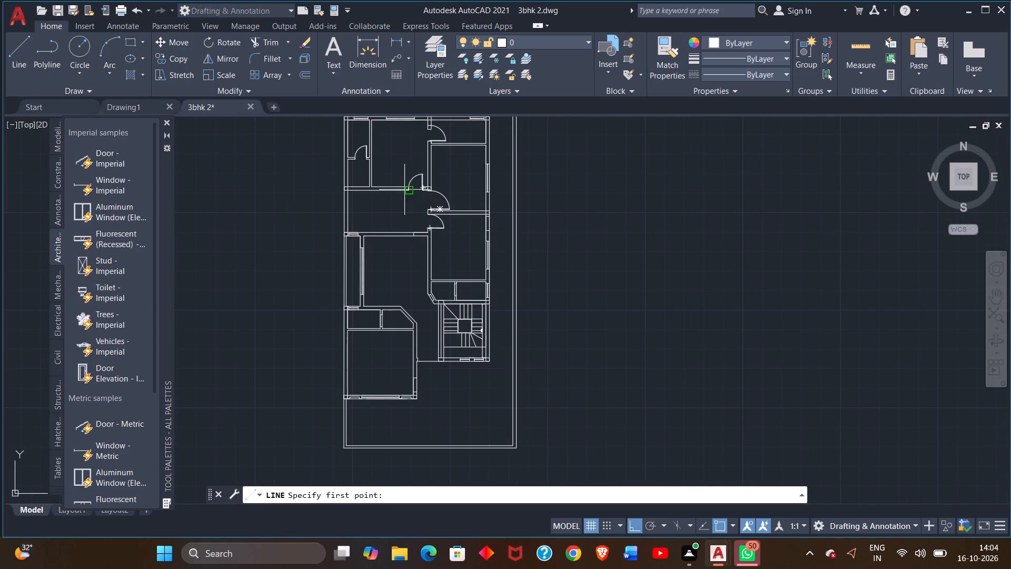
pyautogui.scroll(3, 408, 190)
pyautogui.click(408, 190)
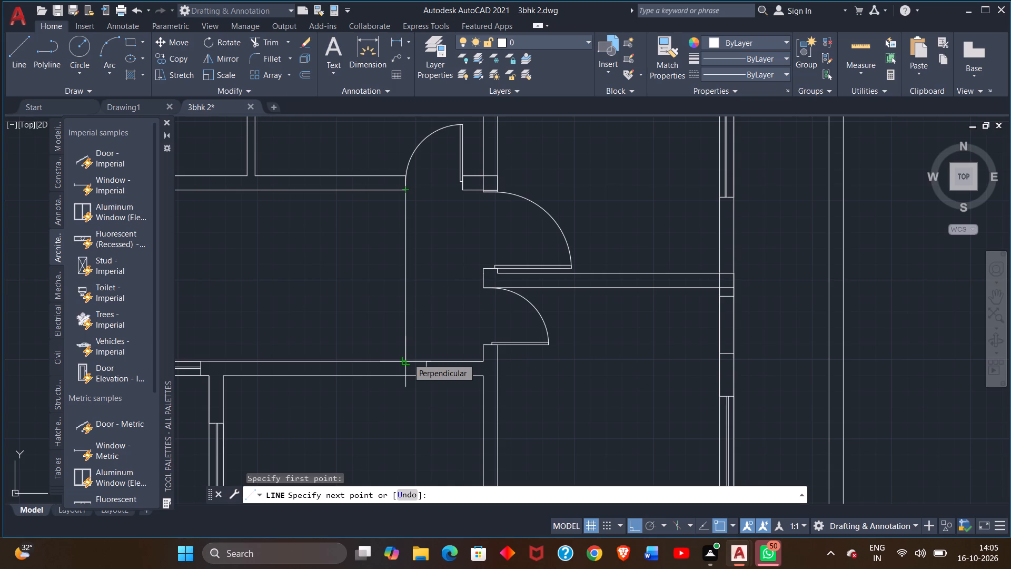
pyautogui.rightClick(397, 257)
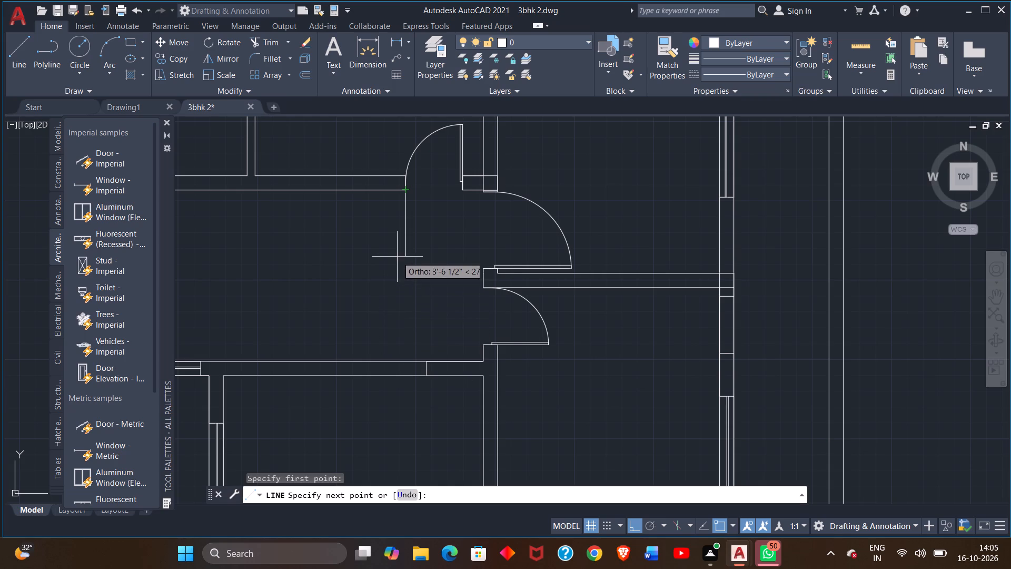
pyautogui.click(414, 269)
# Draw the hall wall's right face between the upper and lower walls near the door, 9" left along the lower wall, and close a 5" high jamb.
pyautogui.click(18, 56)
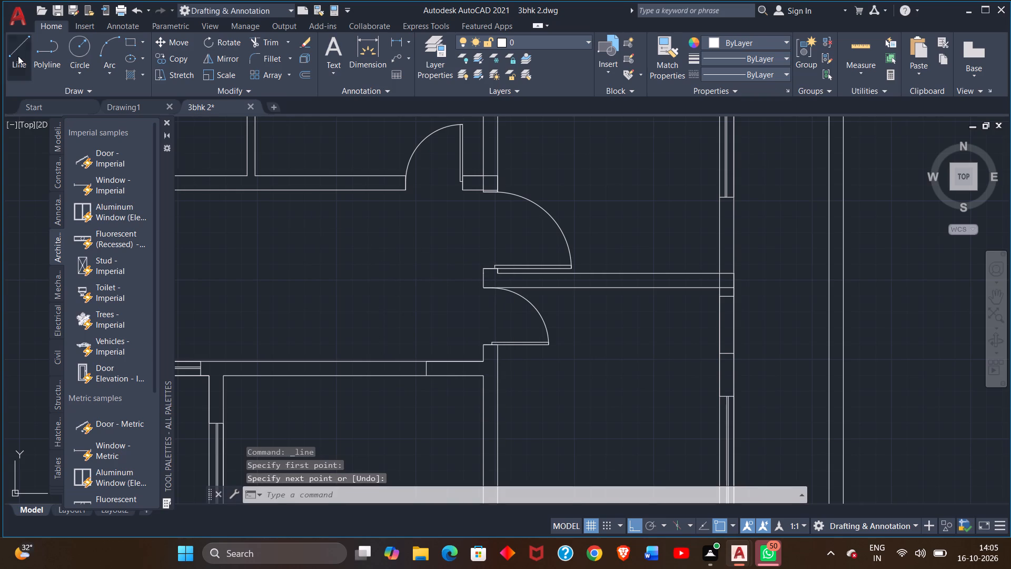
pyautogui.click(404, 190)
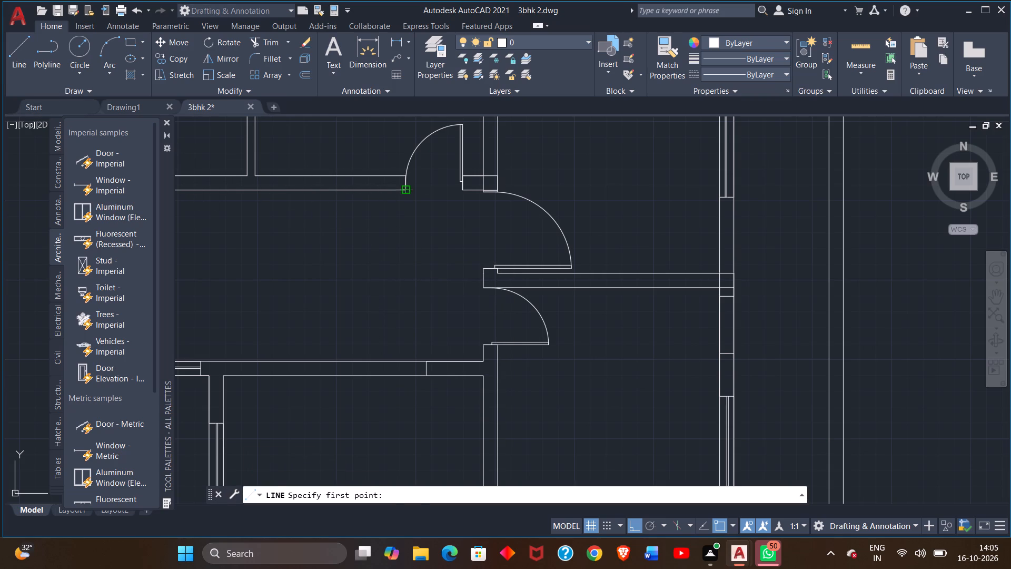
pyautogui.click(382, 190)
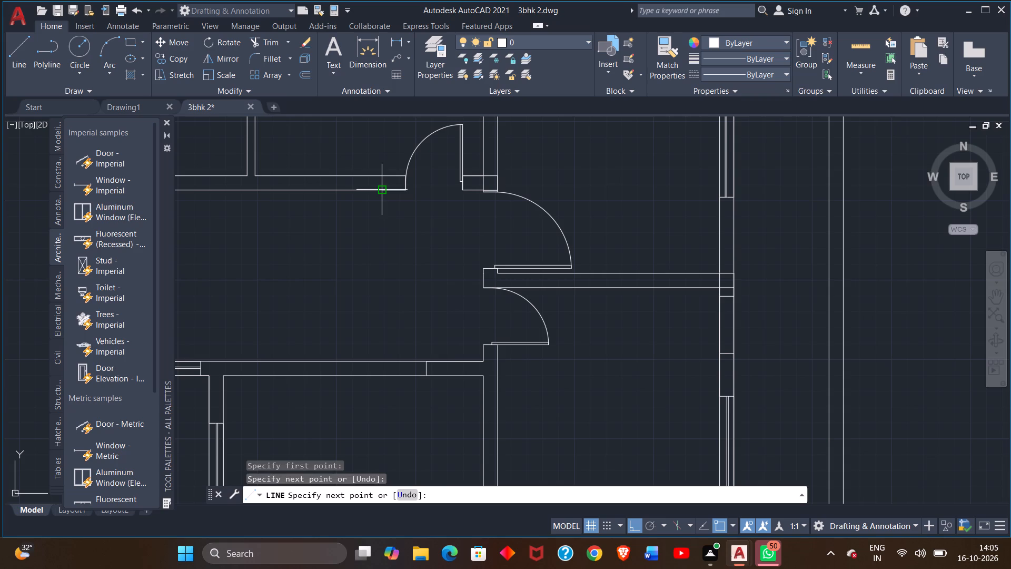
pyautogui.click(382, 359)
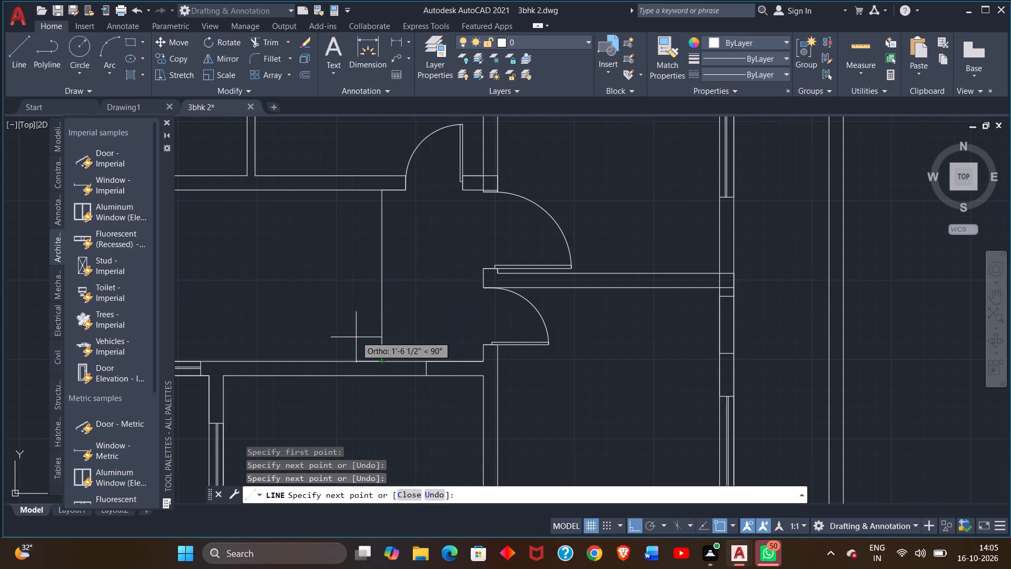
pyautogui.scroll(2, 355, 360)
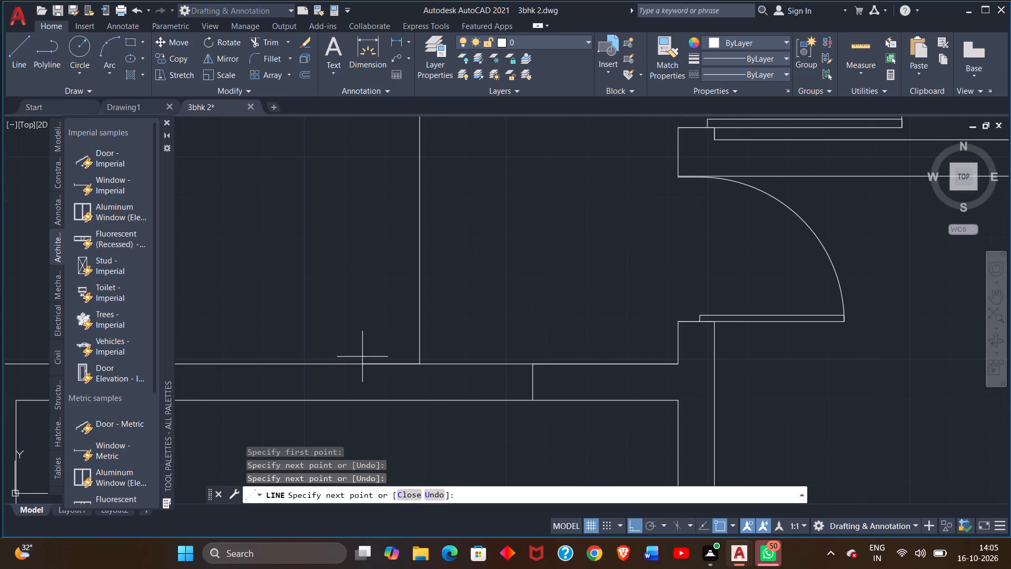
pyautogui.press('9')
pyautogui.hotkey('shift', '"')
pyautogui.press('Return')
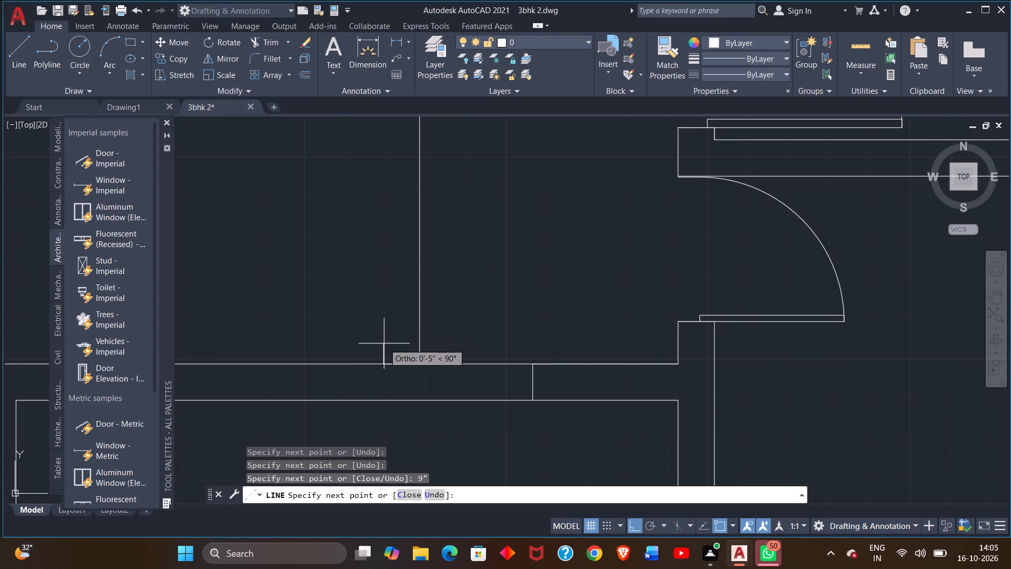
pyautogui.click(384, 344)
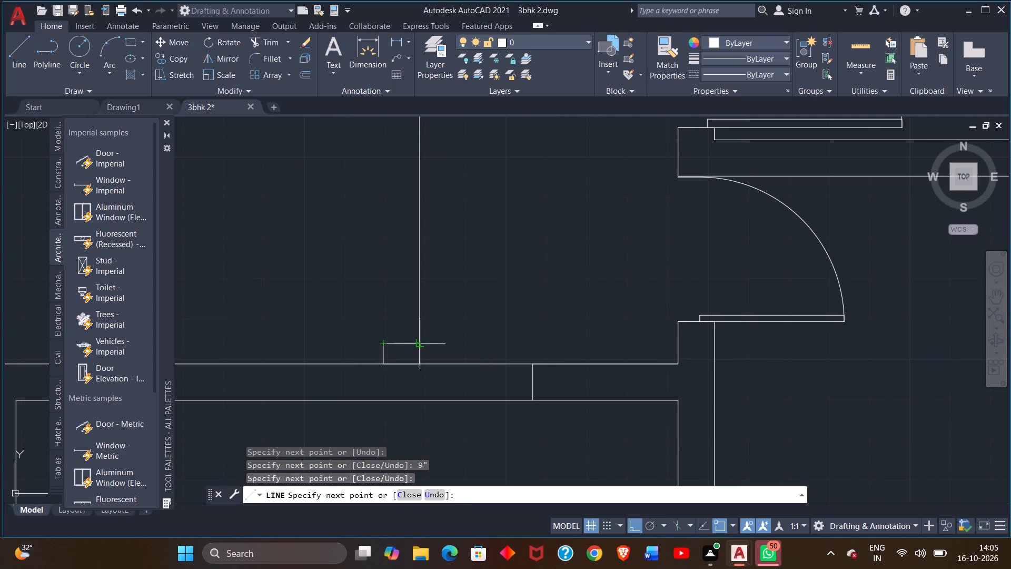
pyautogui.click(421, 341)
pyautogui.rightClick(422, 333)
pyautogui.rightClick(423, 333)
pyautogui.click(434, 337)
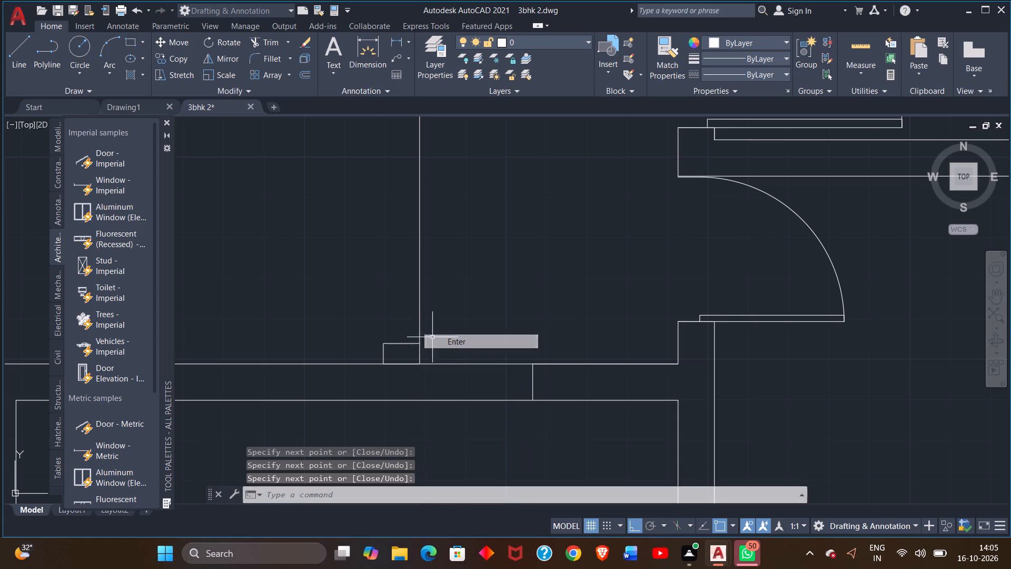
# Draw the hall wall's left face from the small jamb's upper-left corner up to the upper wall.
pyautogui.click(19, 66)
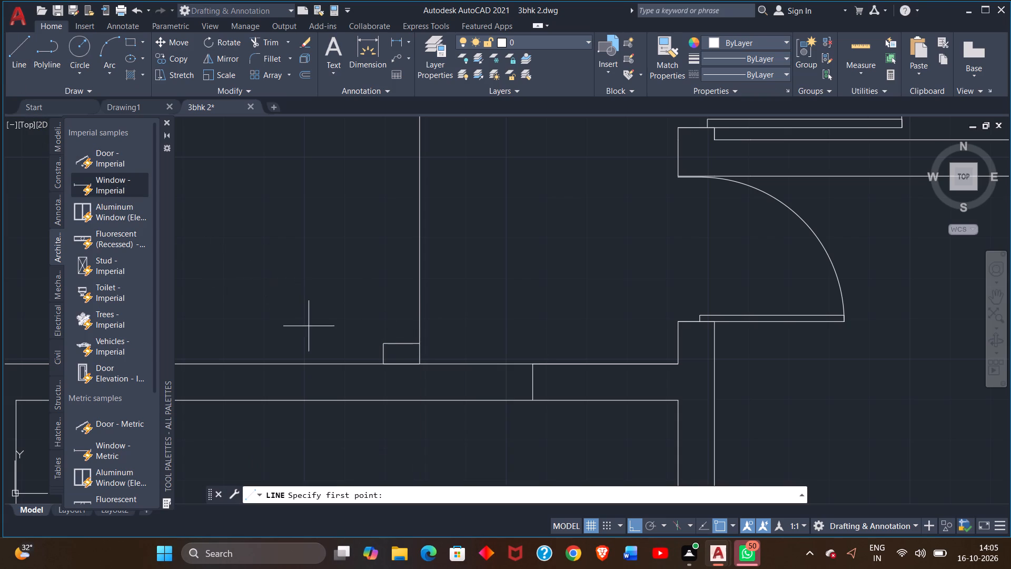
pyautogui.click(384, 343)
pyautogui.scroll(-2, 392, 287)
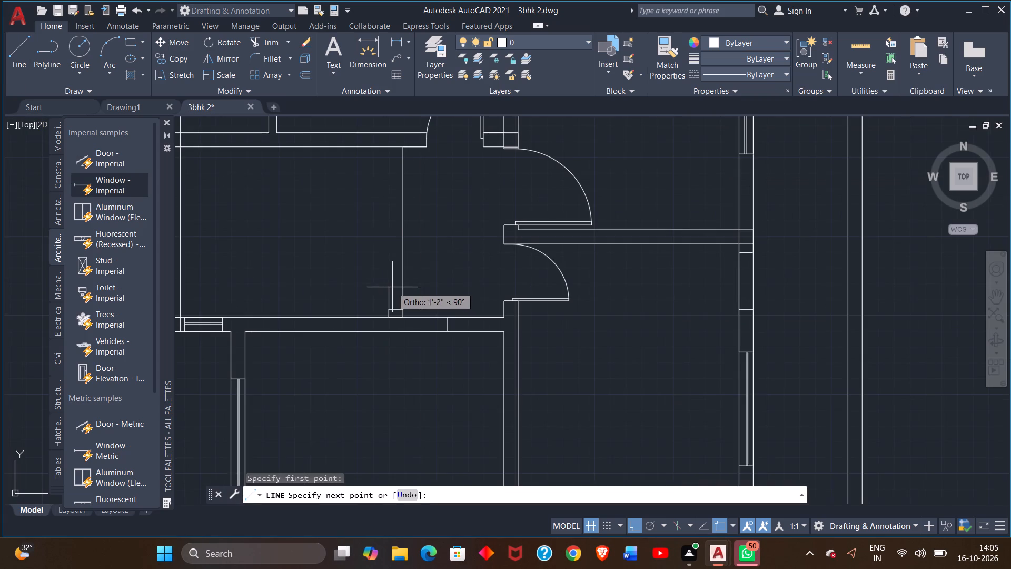
pyautogui.moveTo(375, 214); pyautogui.dragTo(382, 290, button='middle')
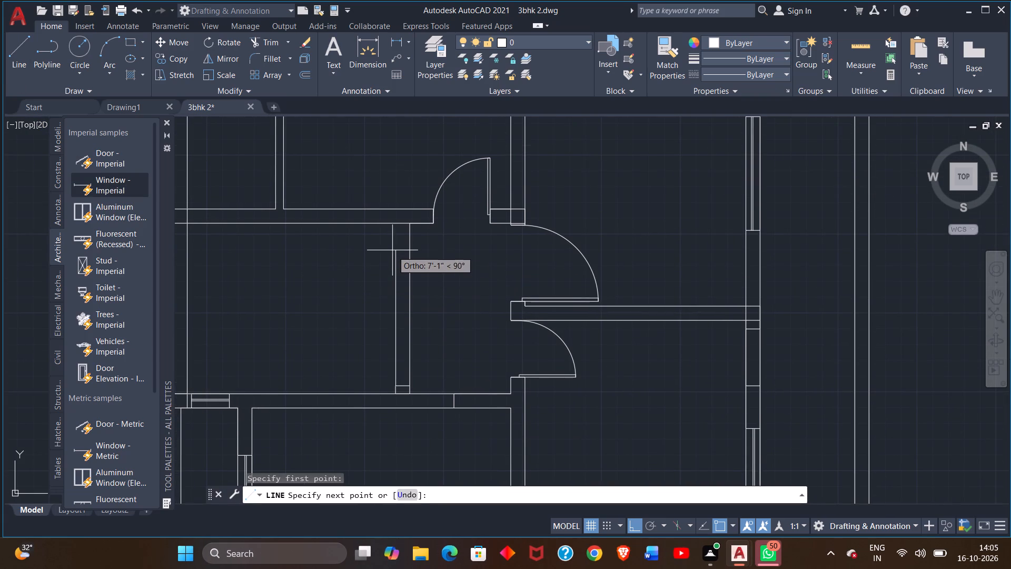
pyautogui.scroll(1, 392, 248)
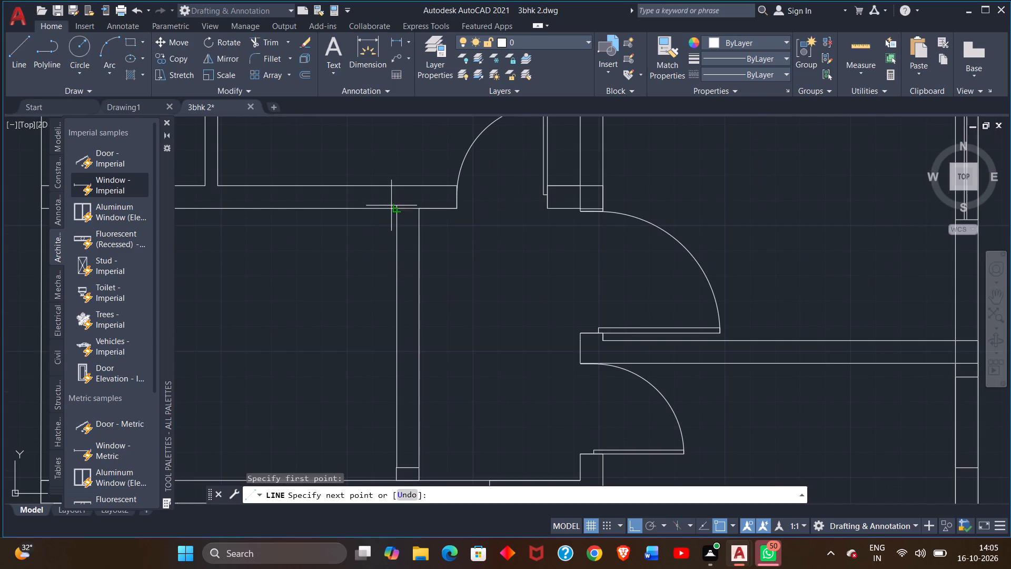
pyautogui.click(397, 207)
pyautogui.rightClick(397, 207)
pyautogui.click(416, 218)
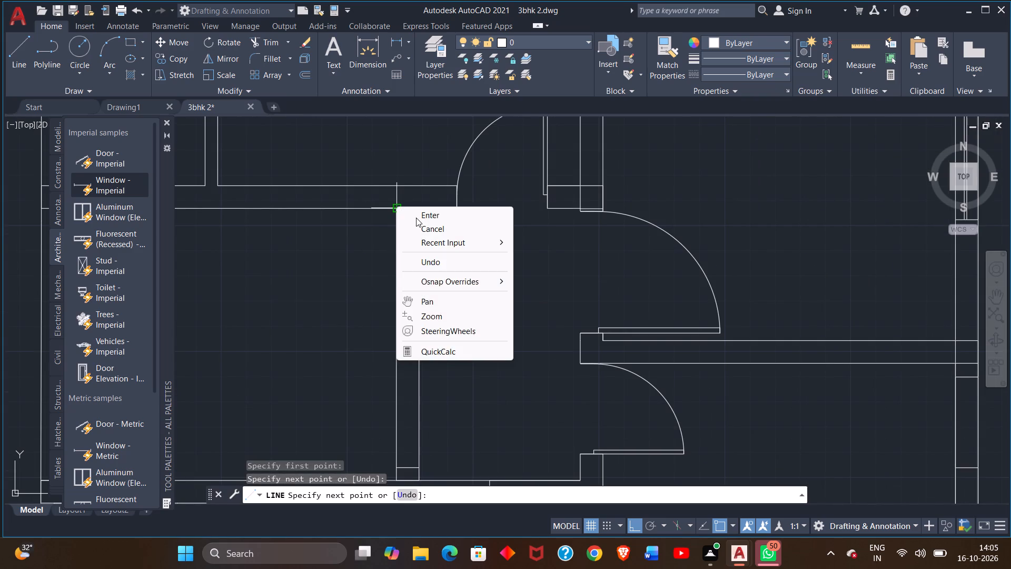
# Mark the opening in the hall wall with a line 3' up from the jamb and straight across the wall thickness.
pyautogui.scroll(-3, 383, 274)
pyautogui.moveTo(382, 275); pyautogui.dragTo(394, 213, button='middle')
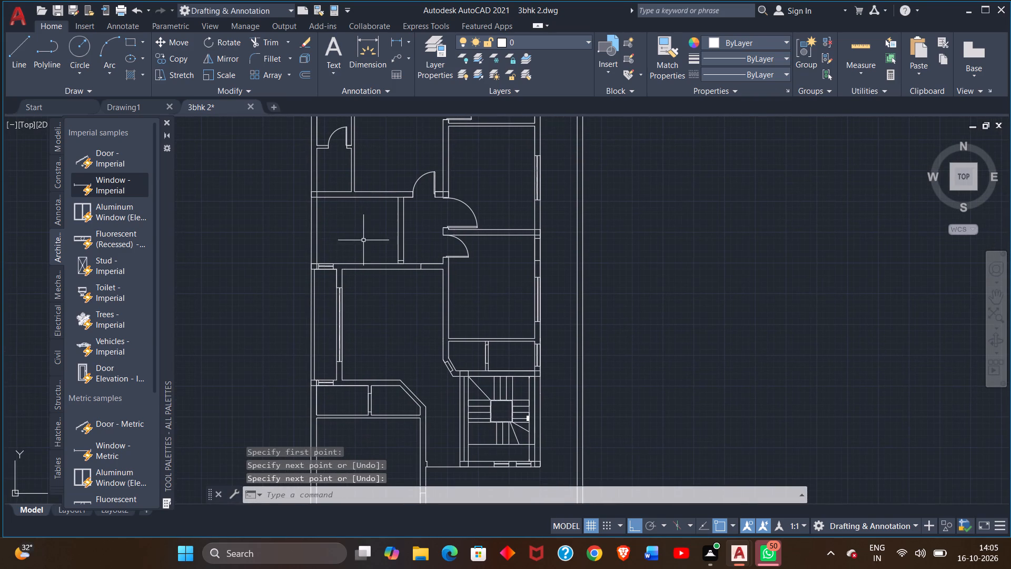
pyautogui.click(7, 60)
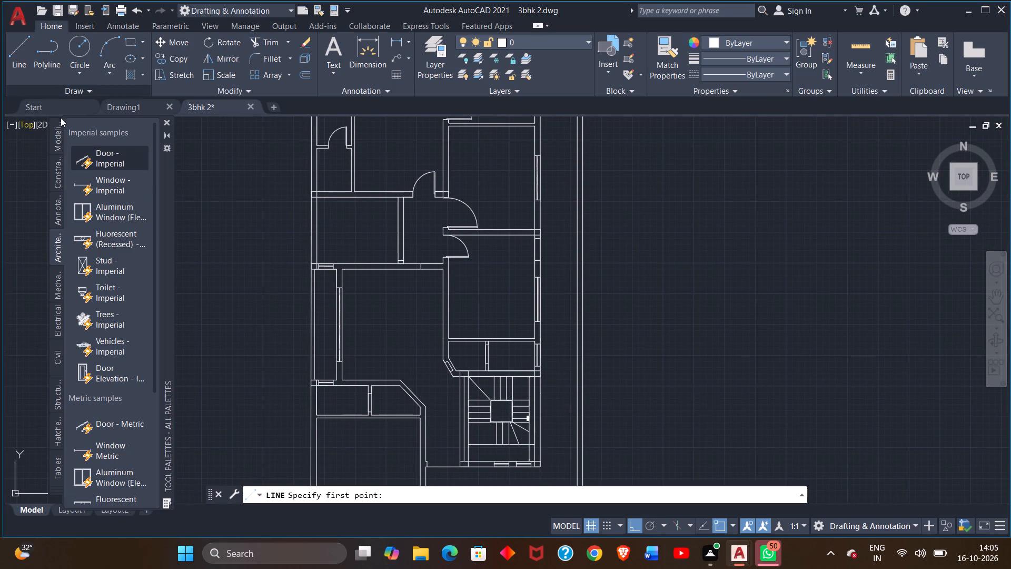
pyautogui.scroll(3, 384, 252)
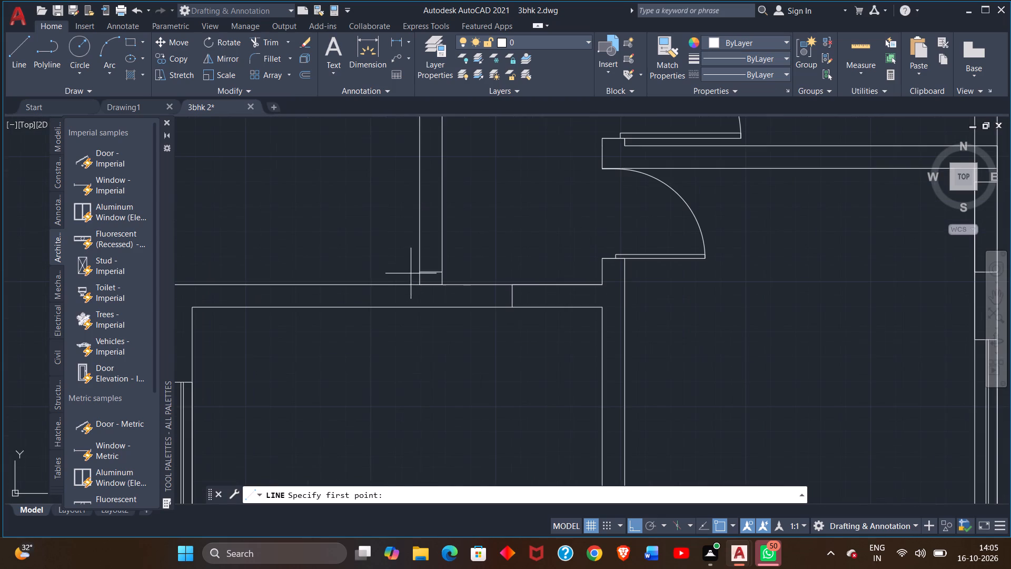
pyautogui.click(422, 269)
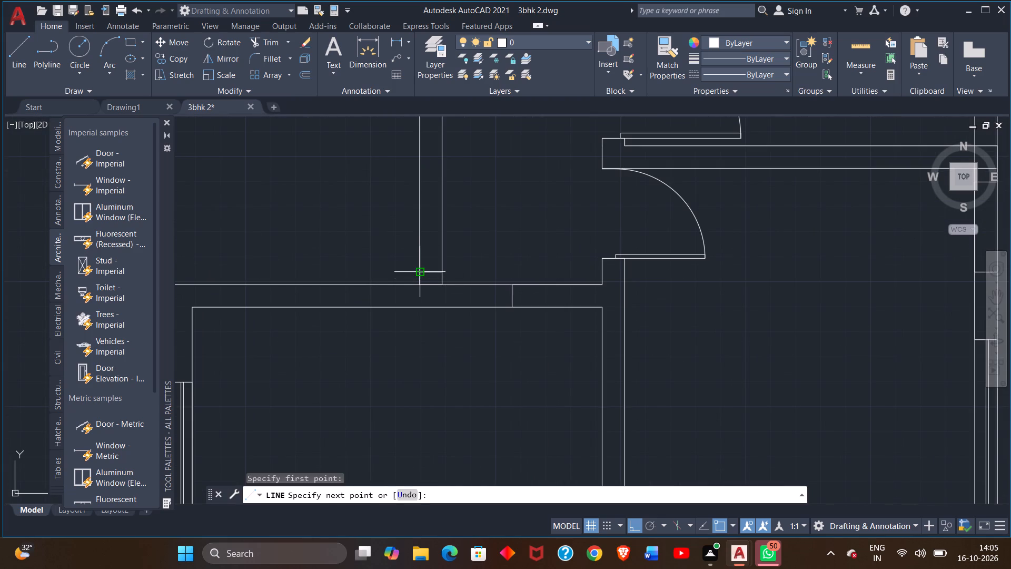
pyautogui.press('3')
pyautogui.press("'")
pyautogui.press('Return')
pyautogui.click(441, 179)
pyautogui.rightClick(439, 175)
pyautogui.click(450, 177)
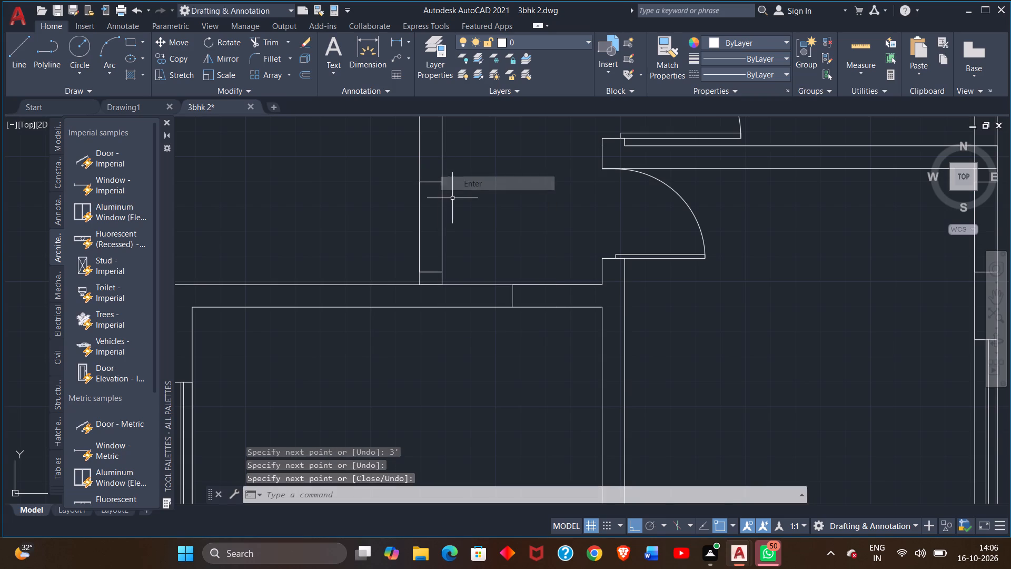
# Trim both faces of the hall wall between the jamb and the cross line to clear the 3' opening.
pyautogui.scroll(-2, 453, 203)
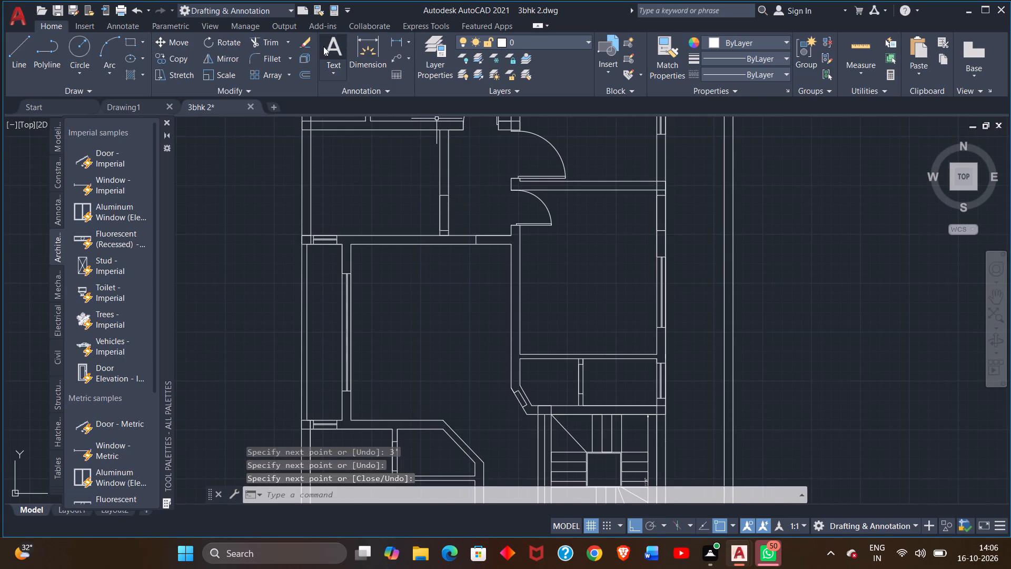
pyautogui.click(271, 44)
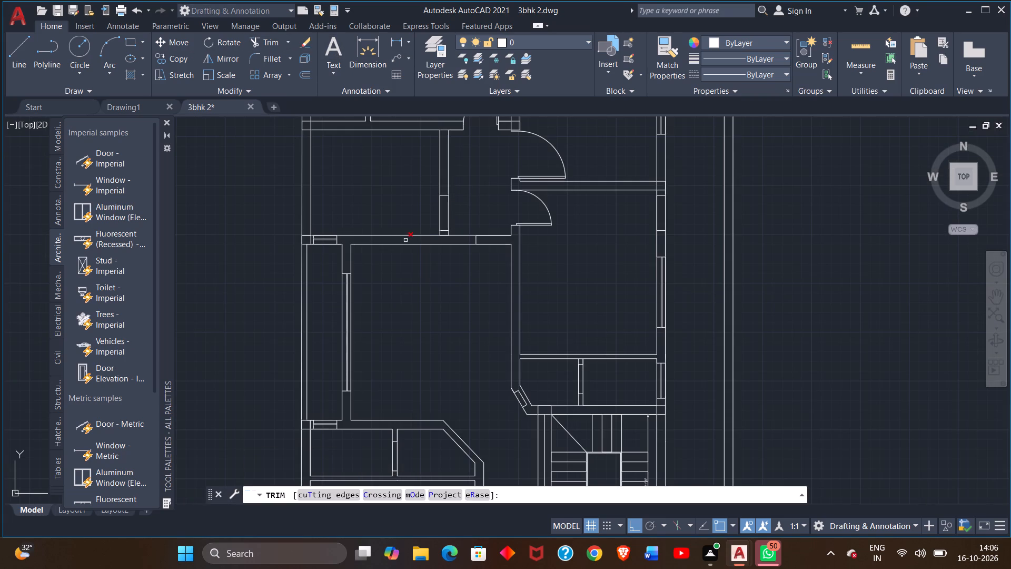
pyautogui.click(439, 214)
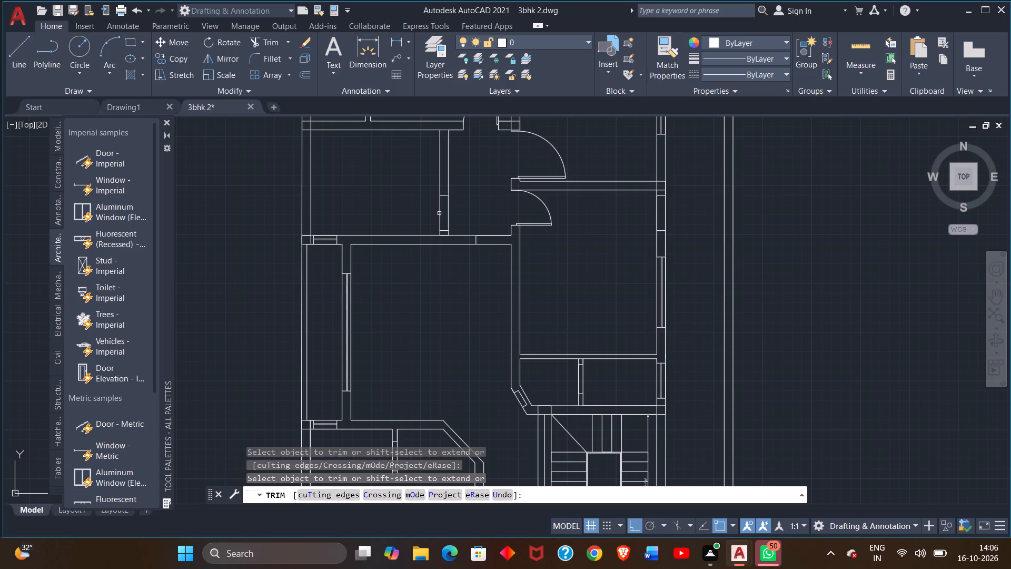
pyautogui.click(439, 213)
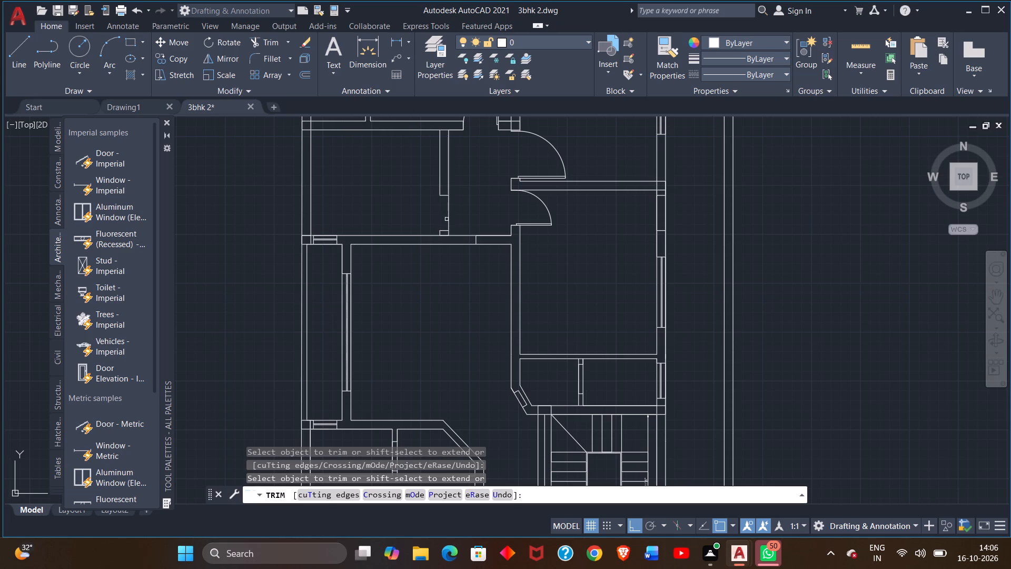
pyautogui.click(447, 220)
# Draw a vertical line across the doorway between the top middle and top right rooms, along the wall's left face.
pyautogui.moveTo(380, 192); pyautogui.dragTo(368, 295, button='middle')
pyautogui.moveTo(374, 276); pyautogui.dragTo(372, 328, button='middle')
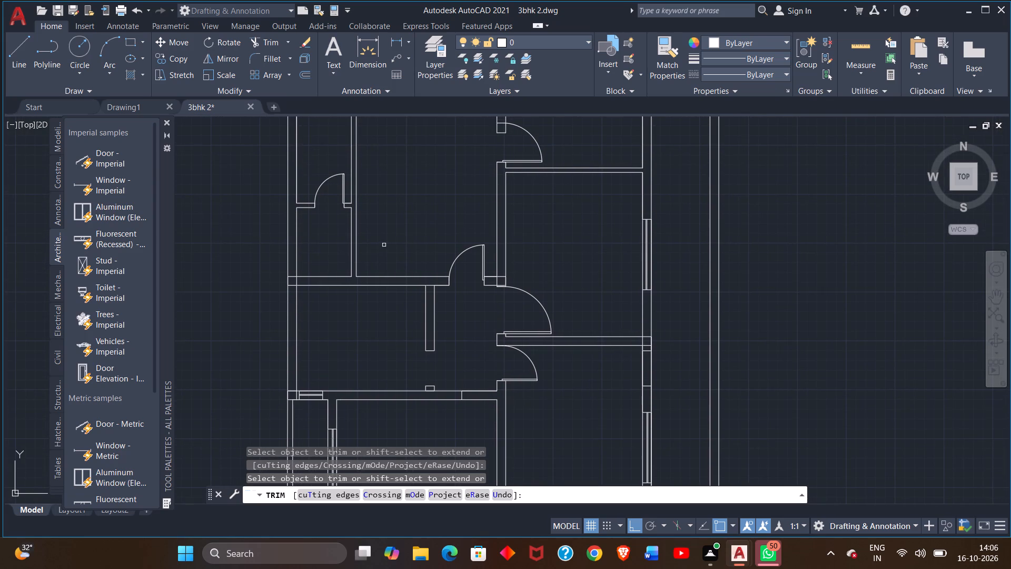
pyautogui.moveTo(381, 239); pyautogui.dragTo(377, 286, button='middle')
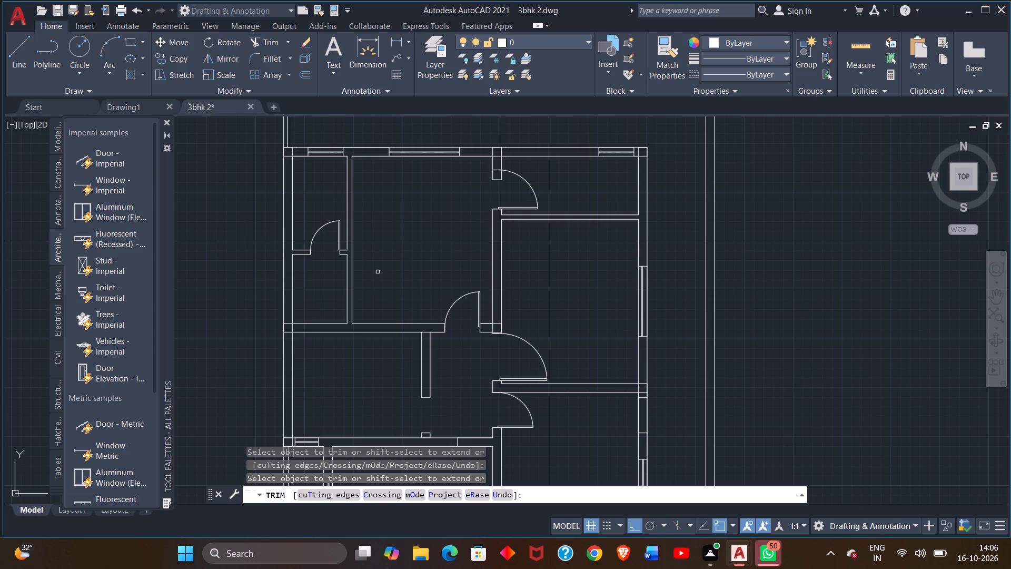
pyautogui.moveTo(376, 272); pyautogui.dragTo(310, 275, button='middle')
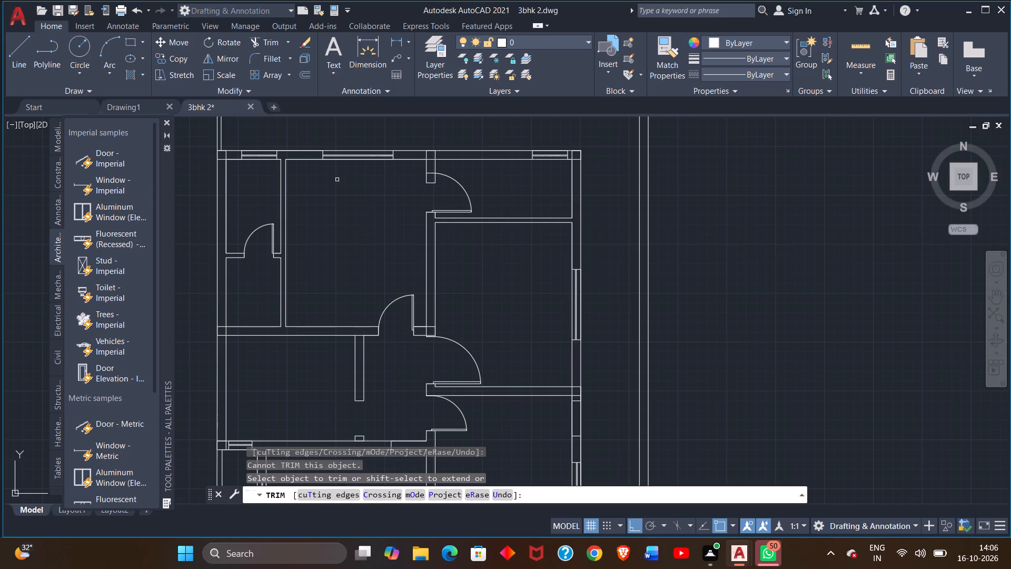
pyautogui.click(21, 54)
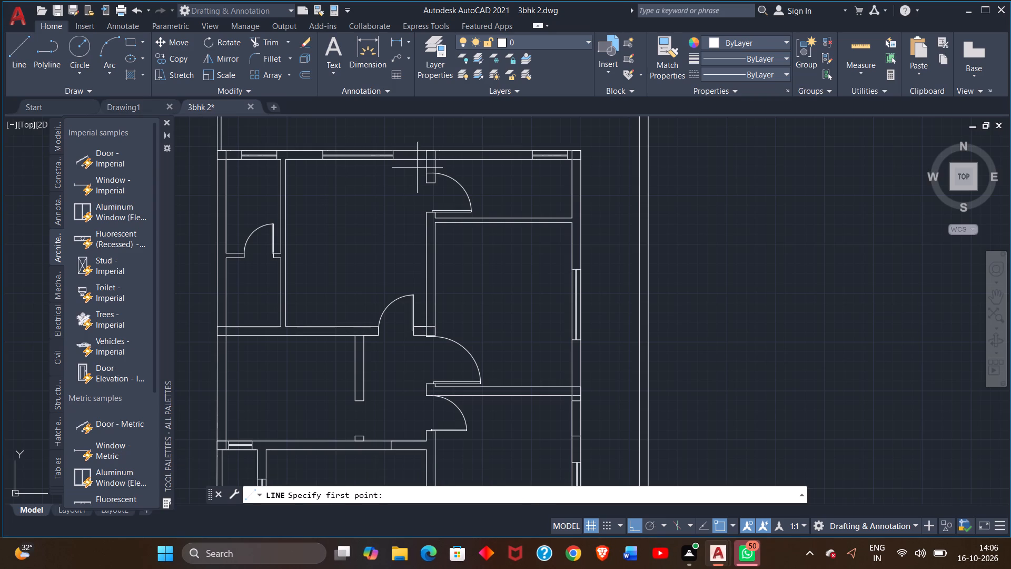
pyautogui.click(425, 181)
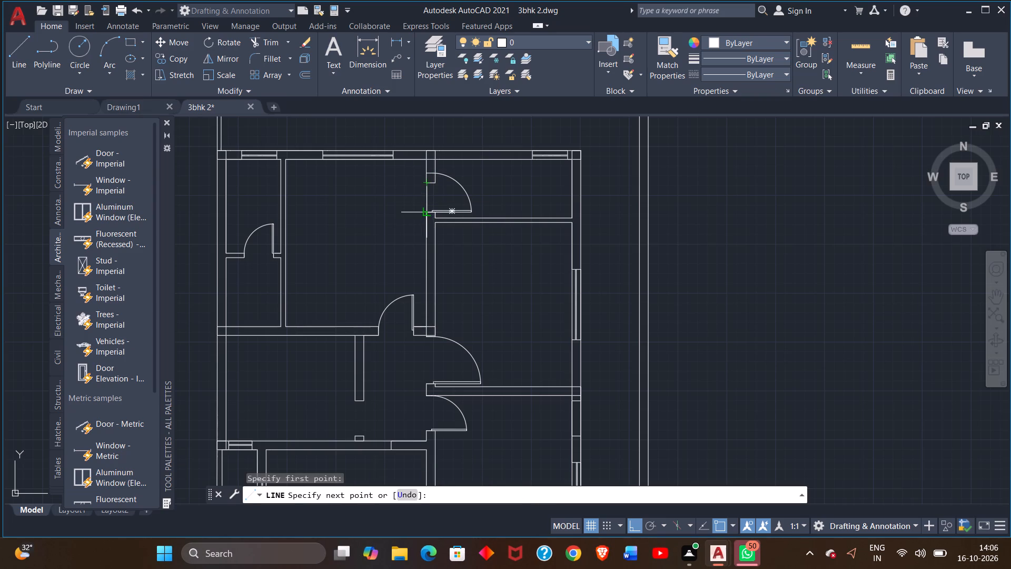
pyautogui.click(424, 211)
pyautogui.rightClick(413, 202)
pyautogui.click(431, 206)
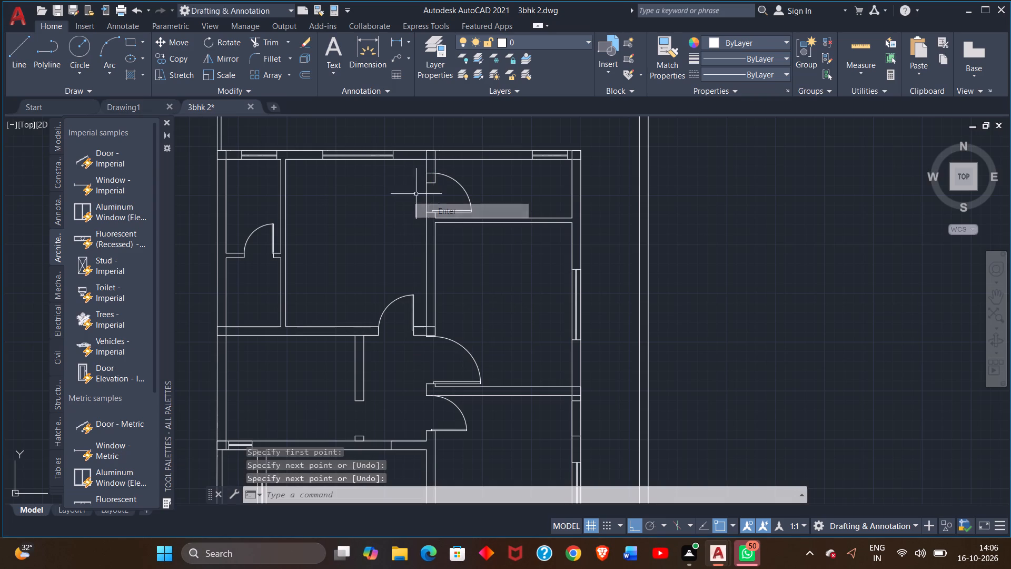
# Draw a matching vertical line across the same doorway along the wall's right face, ending at the lower jamb corner.
pyautogui.click(25, 57)
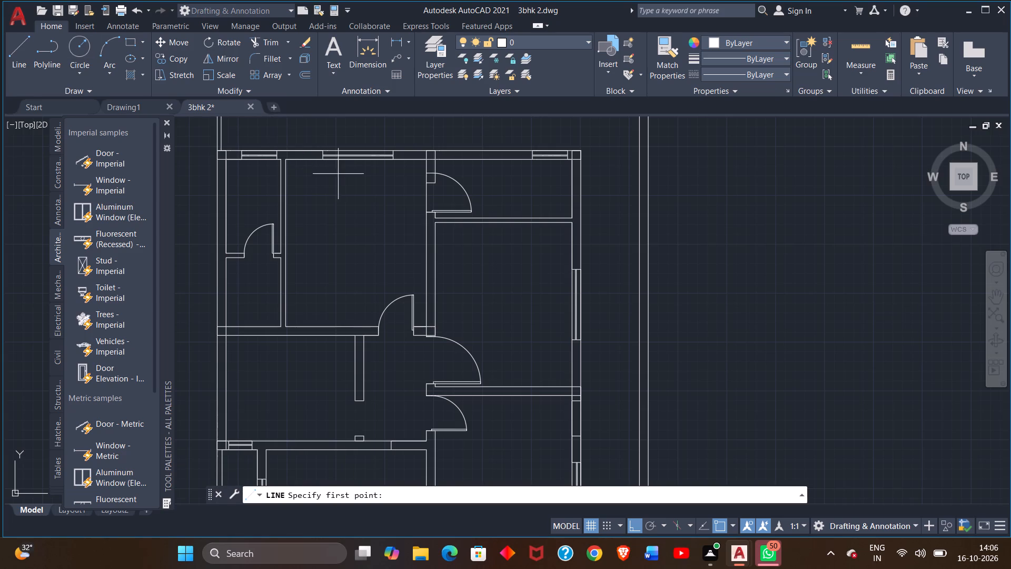
pyautogui.click(437, 182)
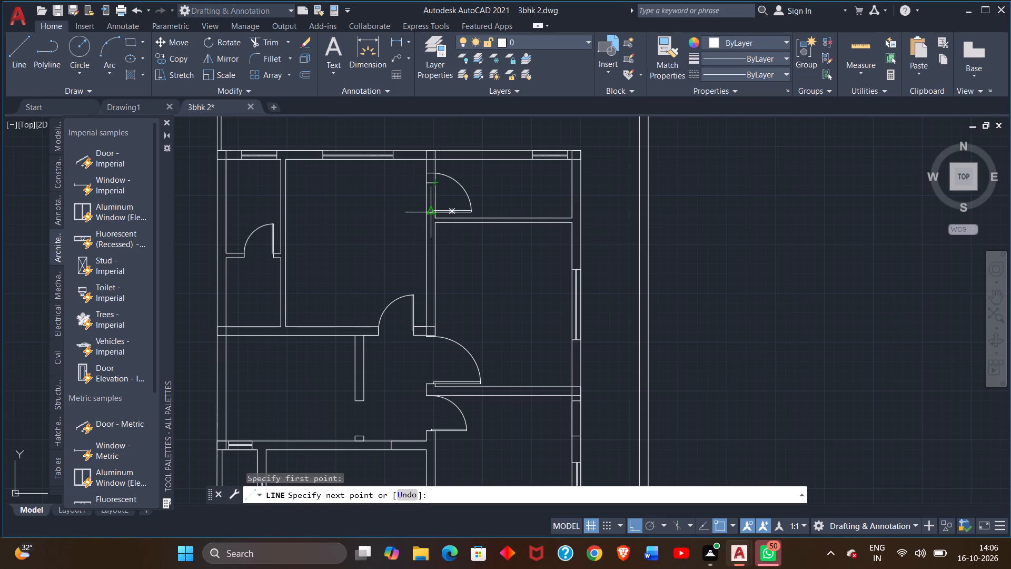
pyautogui.scroll(4, 429, 217)
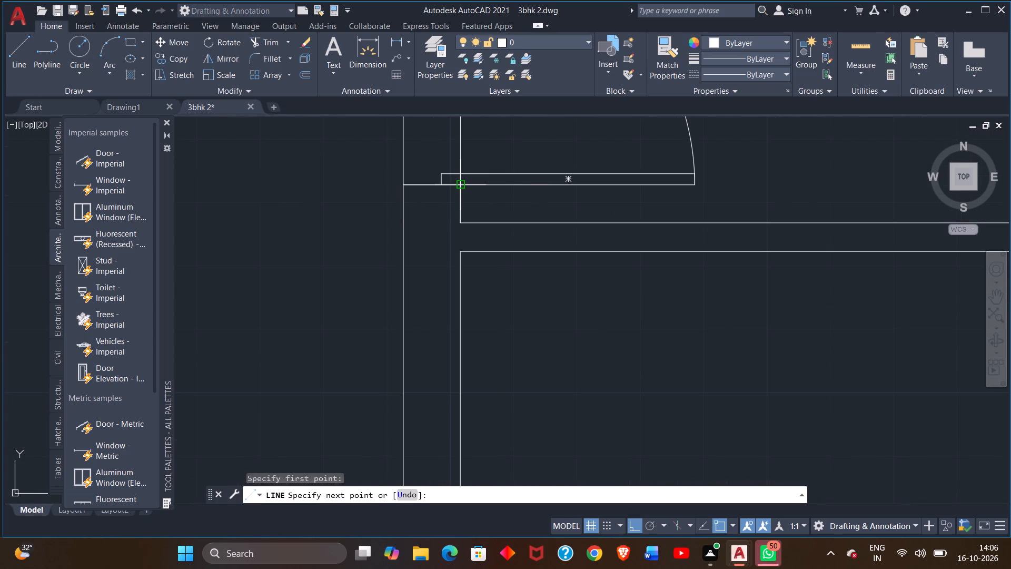
pyautogui.click(460, 186)
pyautogui.rightClick(448, 184)
pyautogui.click(459, 193)
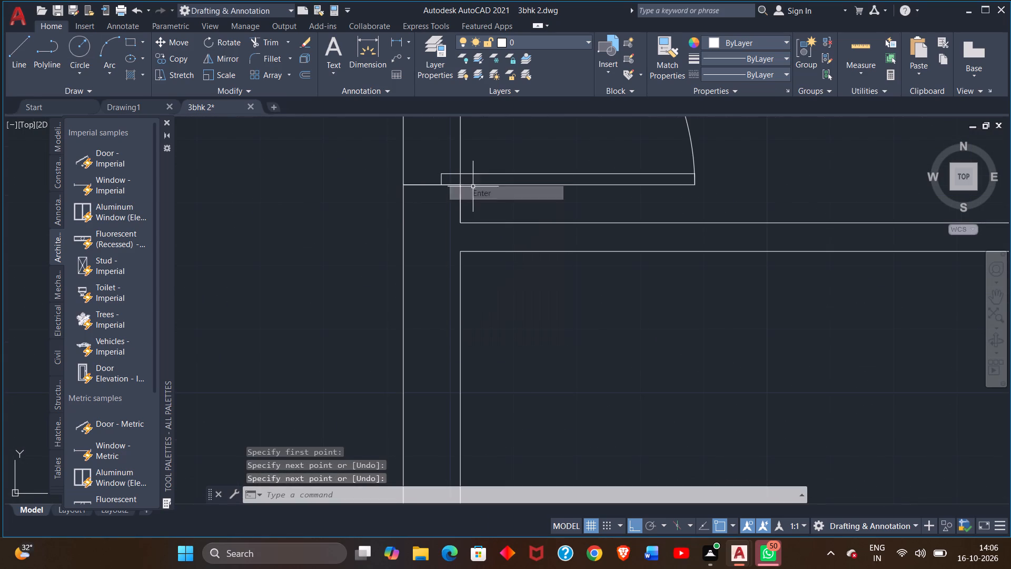
# Delete the door block from the doorway between the top middle room and the small top right room.
pyautogui.click(487, 174)
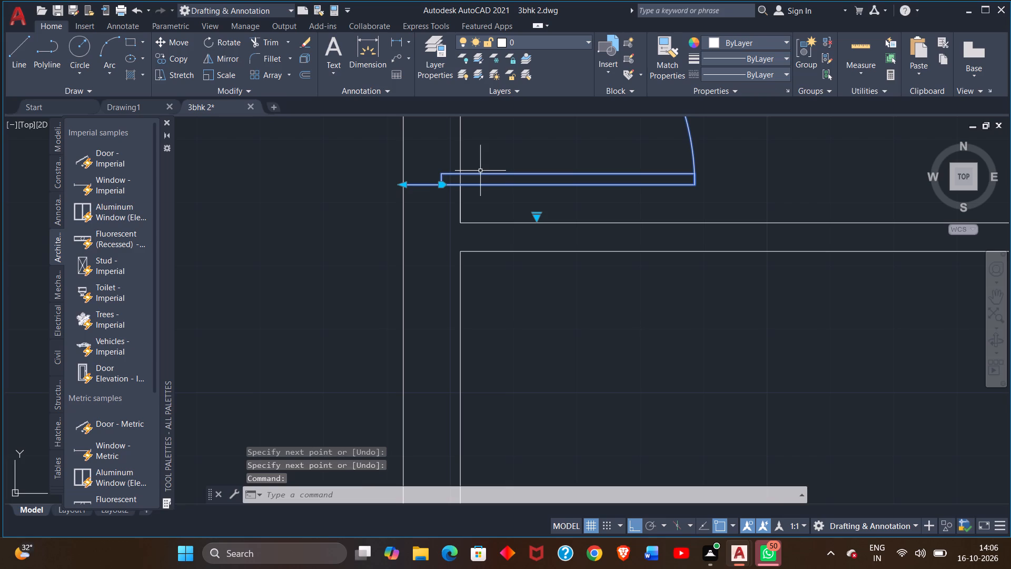
pyautogui.press('Delete')
# Draw a line 4'4" right from the small top right room's upper-left inner corner and straight down to its lower wall.
pyautogui.scroll(-1, 479, 176)
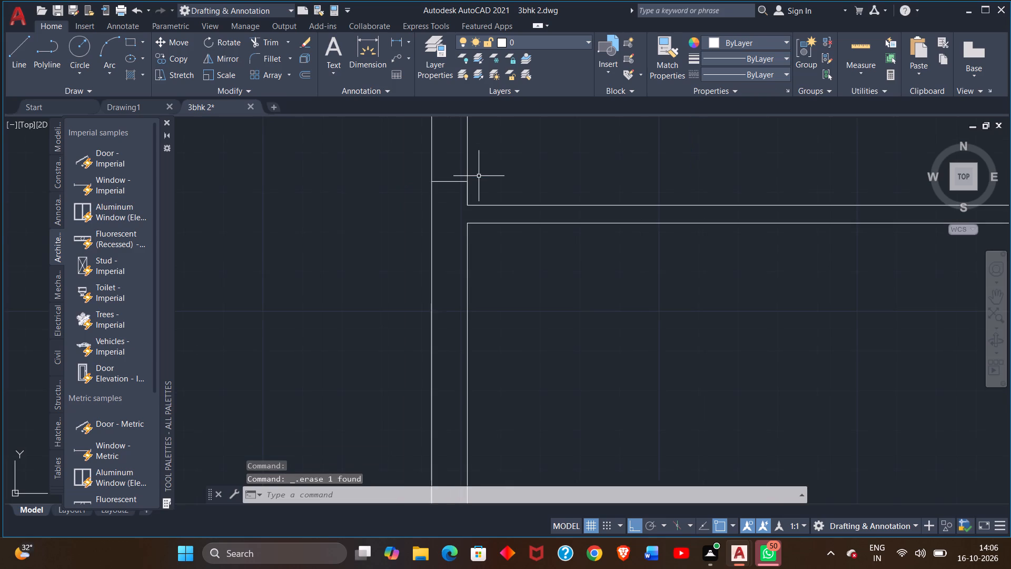
pyautogui.scroll(-2, 479, 178)
pyautogui.moveTo(497, 243); pyautogui.dragTo(470, 242, button='middle')
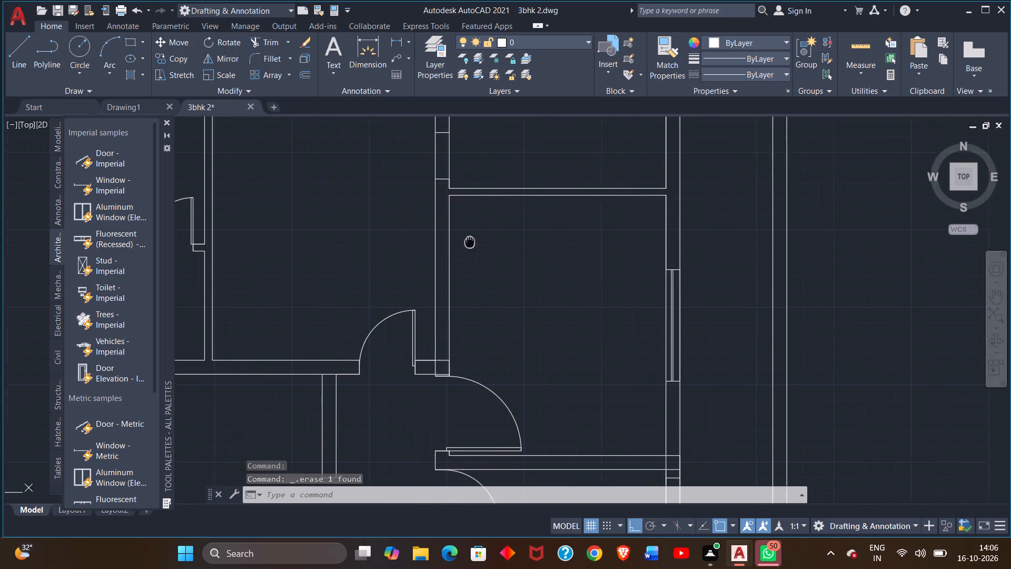
pyautogui.moveTo(470, 242); pyautogui.dragTo(428, 259, button='middle')
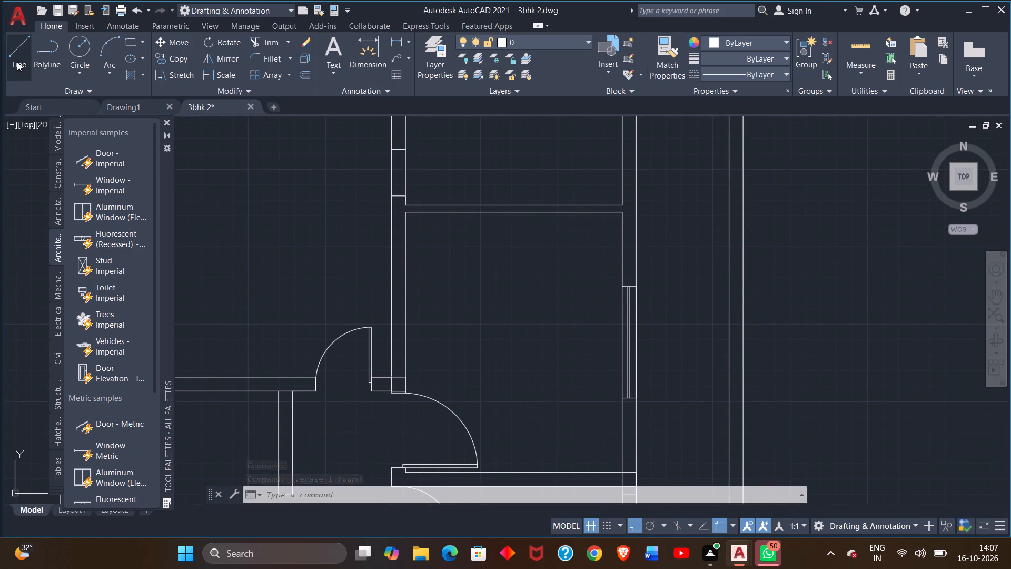
pyautogui.click(17, 62)
pyautogui.moveTo(449, 218); pyautogui.dragTo(452, 360, button='middle')
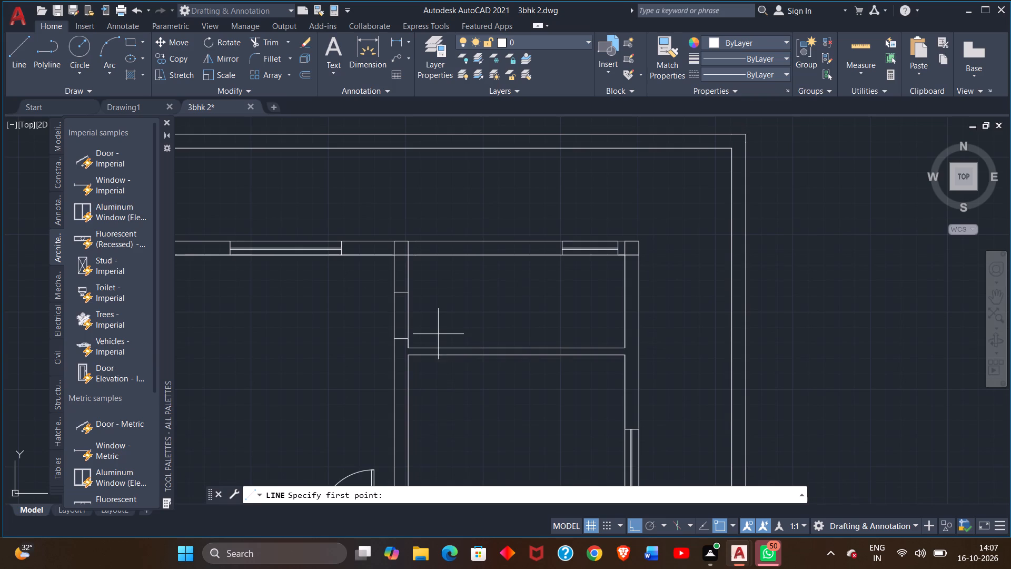
pyautogui.click(406, 257)
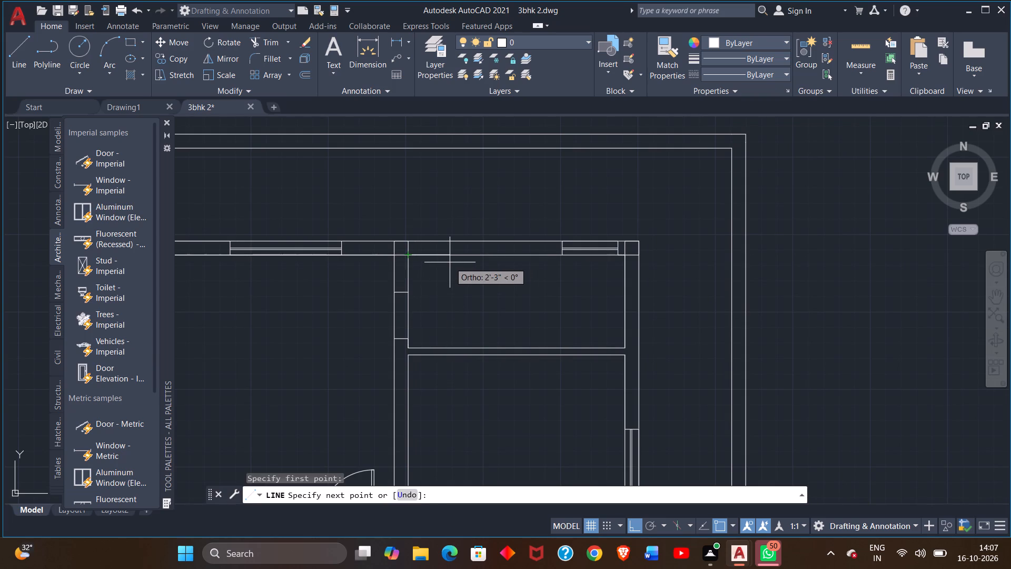
pyautogui.write("4'4")
pyautogui.hotkey('shift', '"')
pyautogui.press('Return')
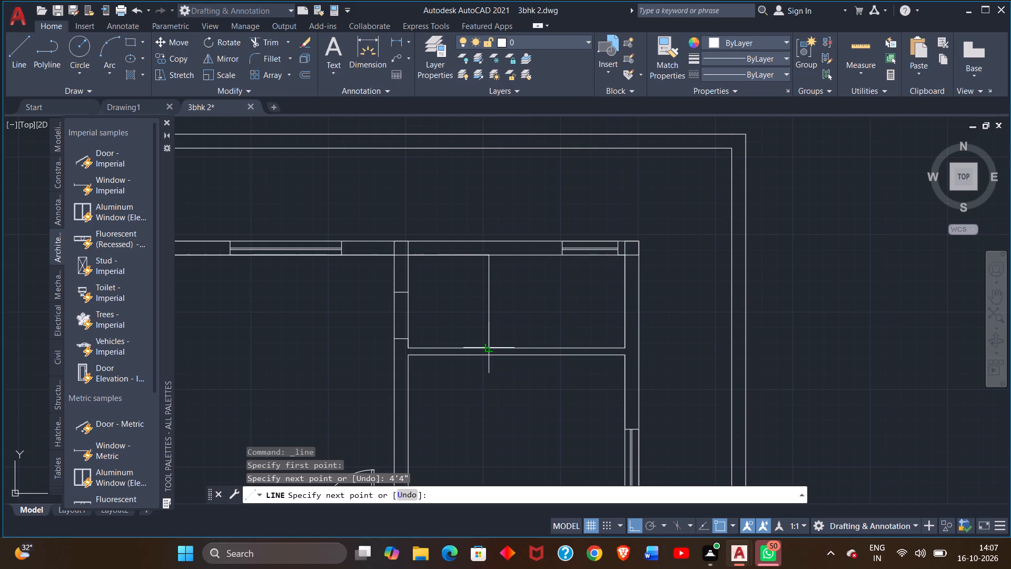
pyautogui.scroll(3, 492, 346)
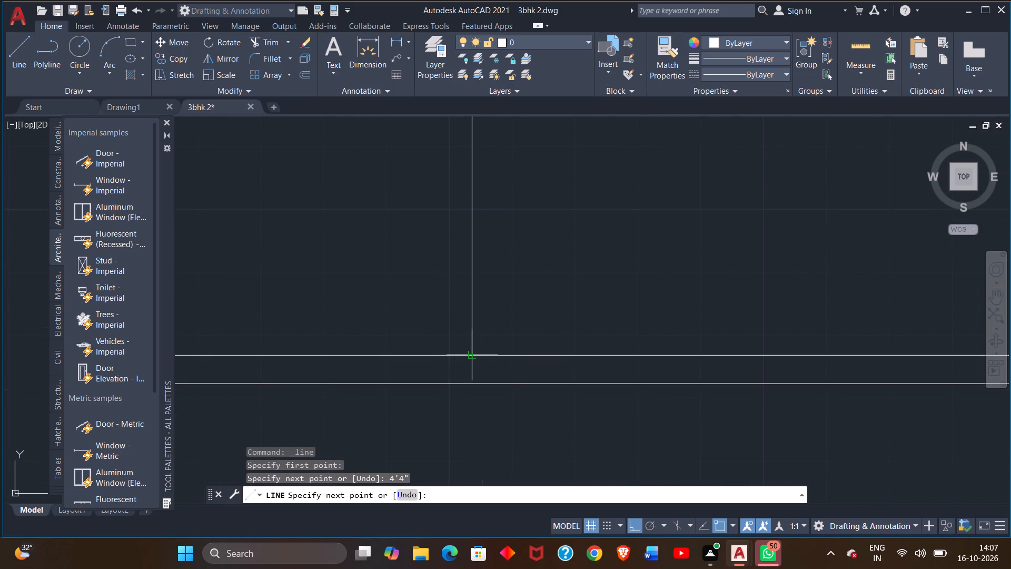
pyautogui.doubleClick(473, 358)
pyautogui.rightClick(492, 308)
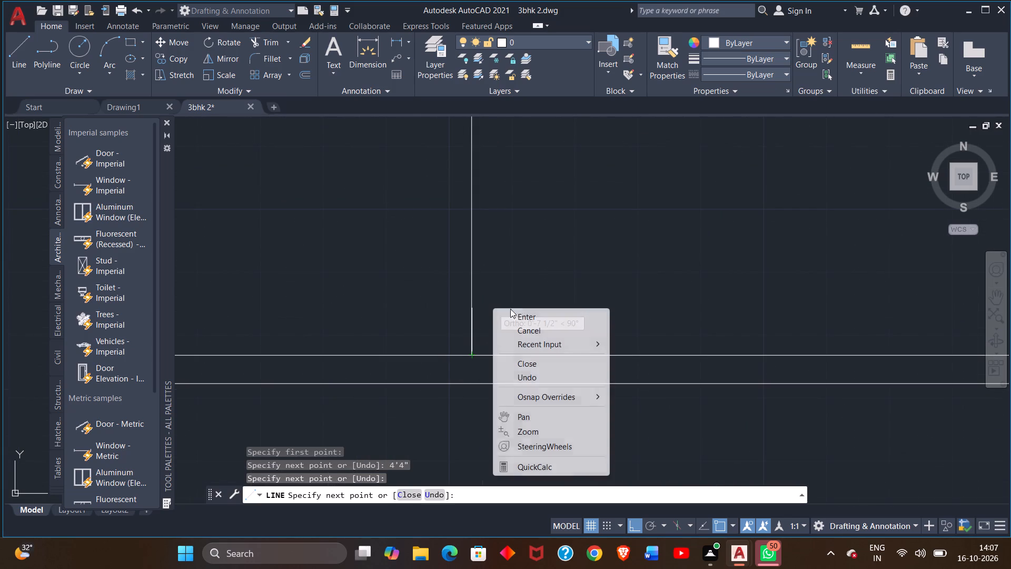
pyautogui.click(523, 316)
# Offset the new vertical line 4" to its right to form a partition in the small top right room.
pyautogui.click(472, 292)
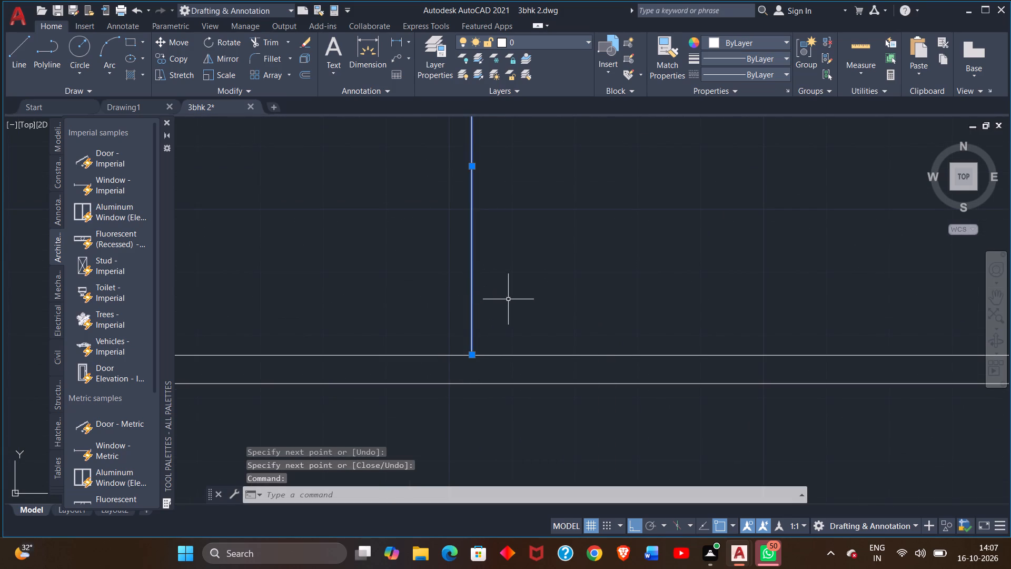
pyautogui.write('off')
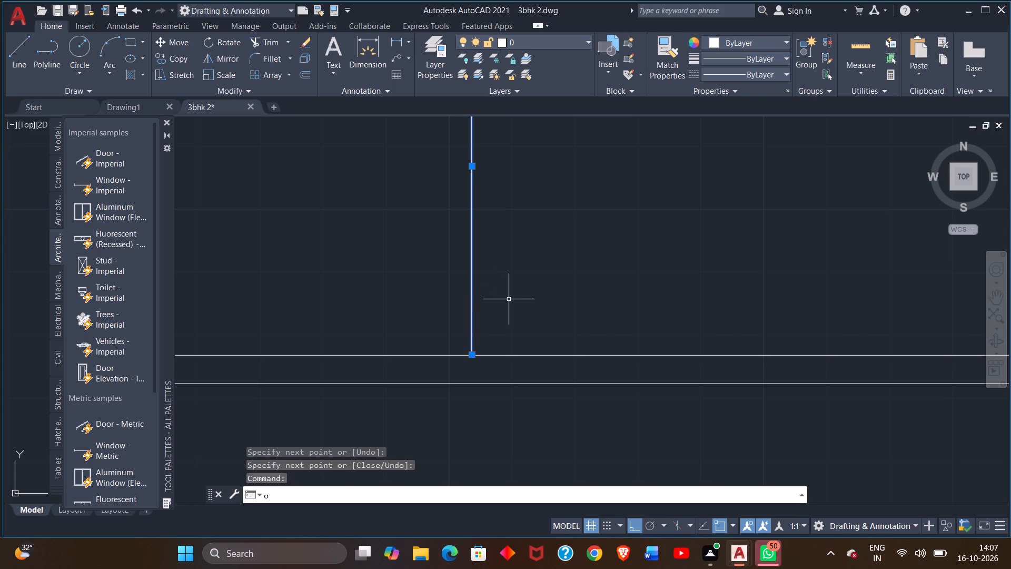
pyautogui.press('Return')
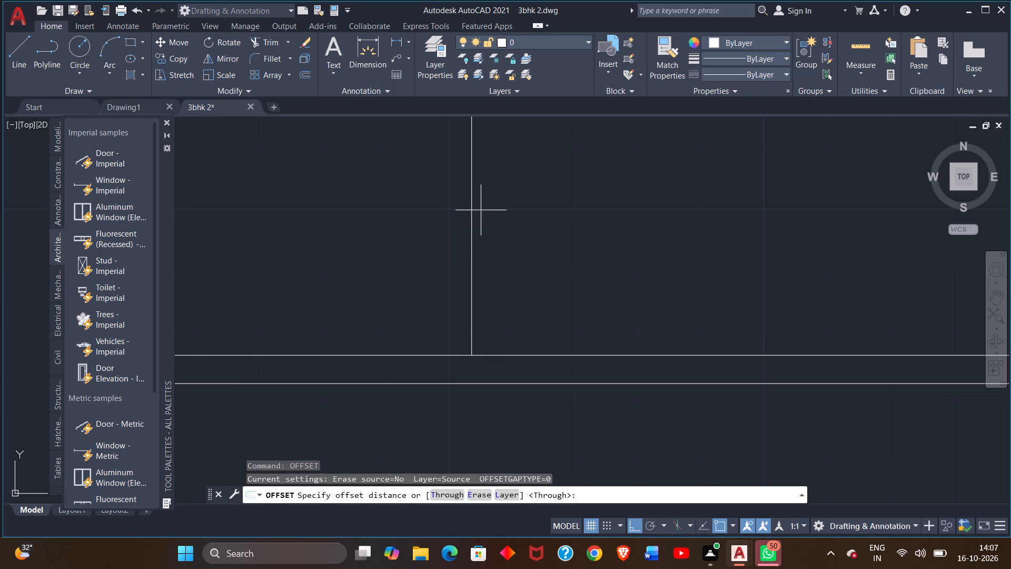
pyautogui.press('4')
pyautogui.hotkey('shift', '"')
pyautogui.press('Return')
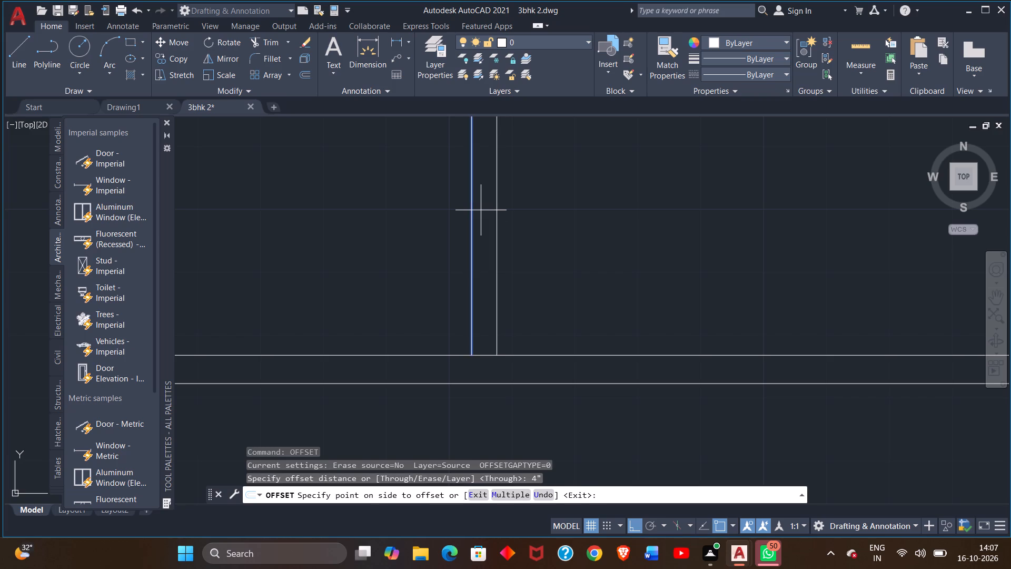
pyautogui.click(494, 213)
pyautogui.scroll(-4, 507, 246)
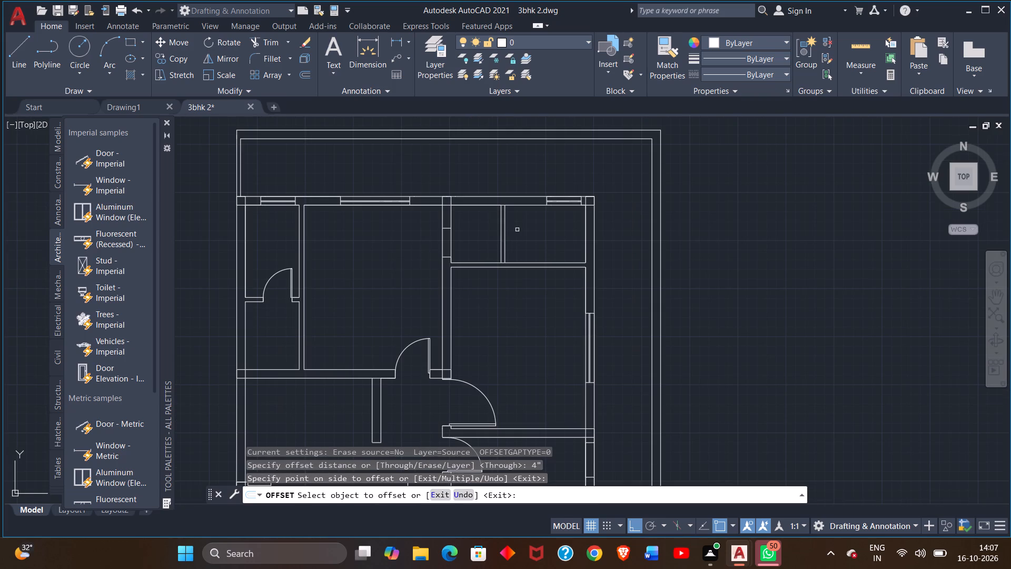
pyautogui.rightClick(517, 229)
pyautogui.click(532, 238)
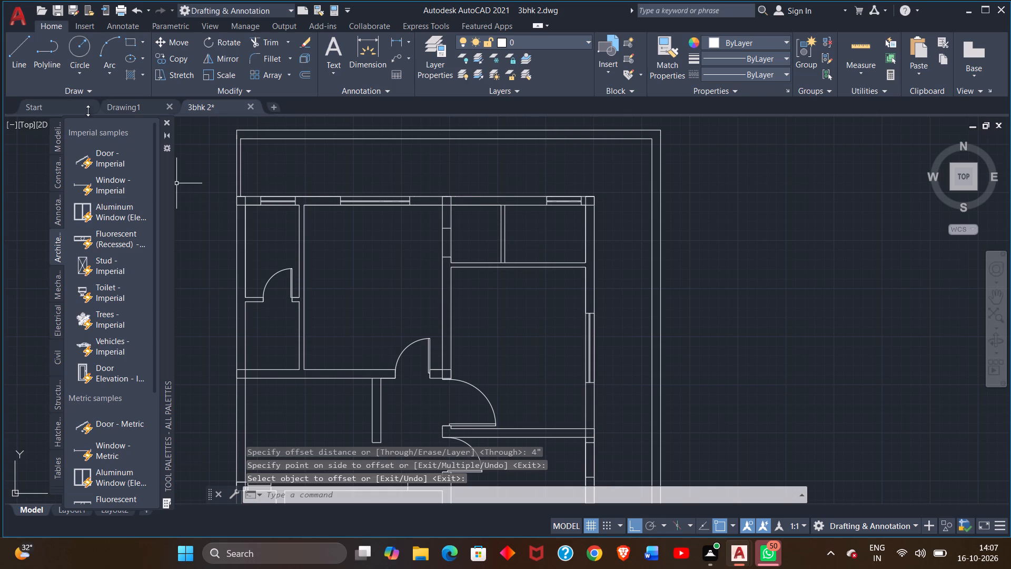
# Draw a short jamb up the partition's left face from the lower wall and straight across to its right face.
pyautogui.doubleClick(16, 56)
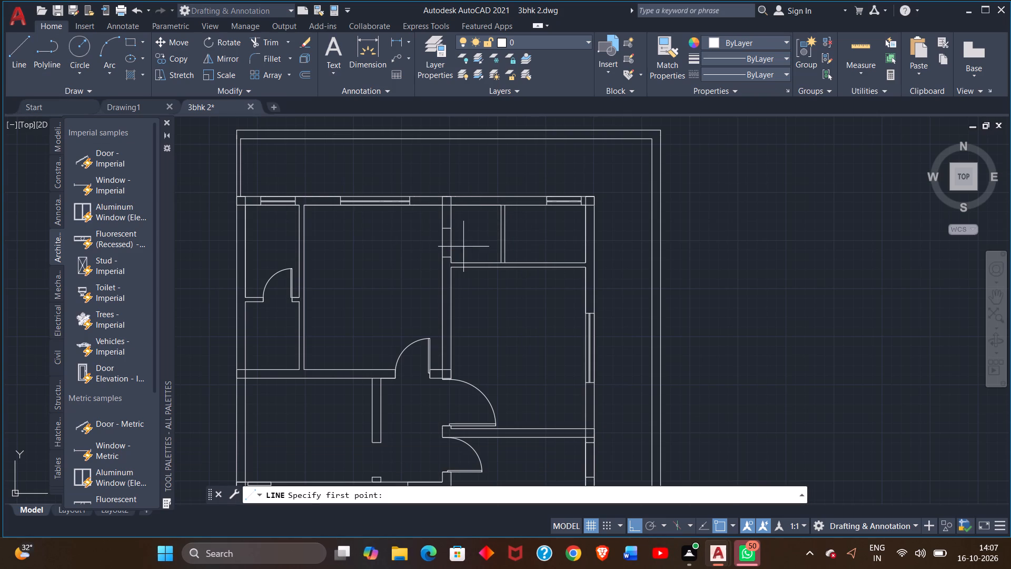
pyautogui.scroll(2, 500, 237)
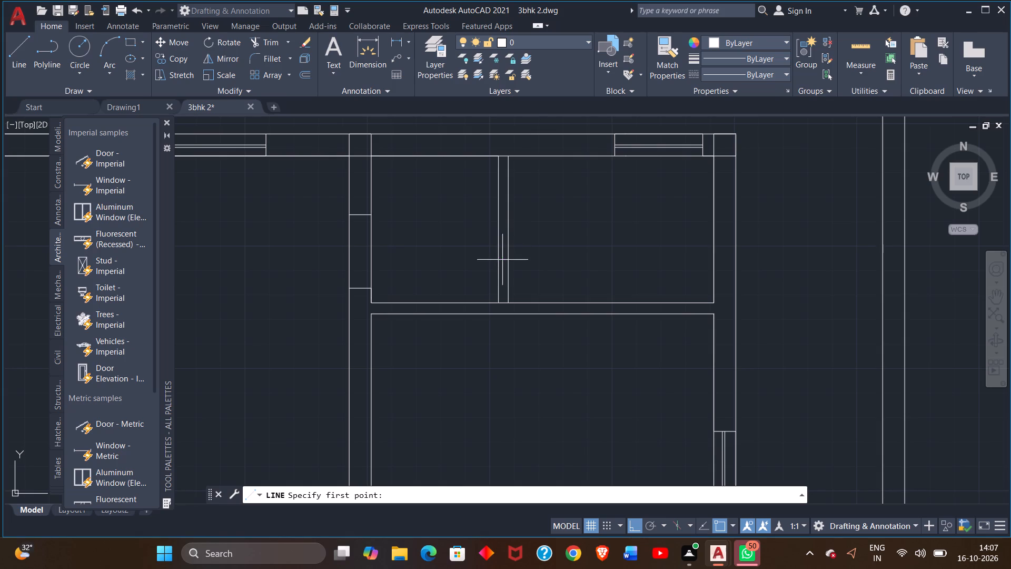
pyautogui.scroll(3, 499, 290)
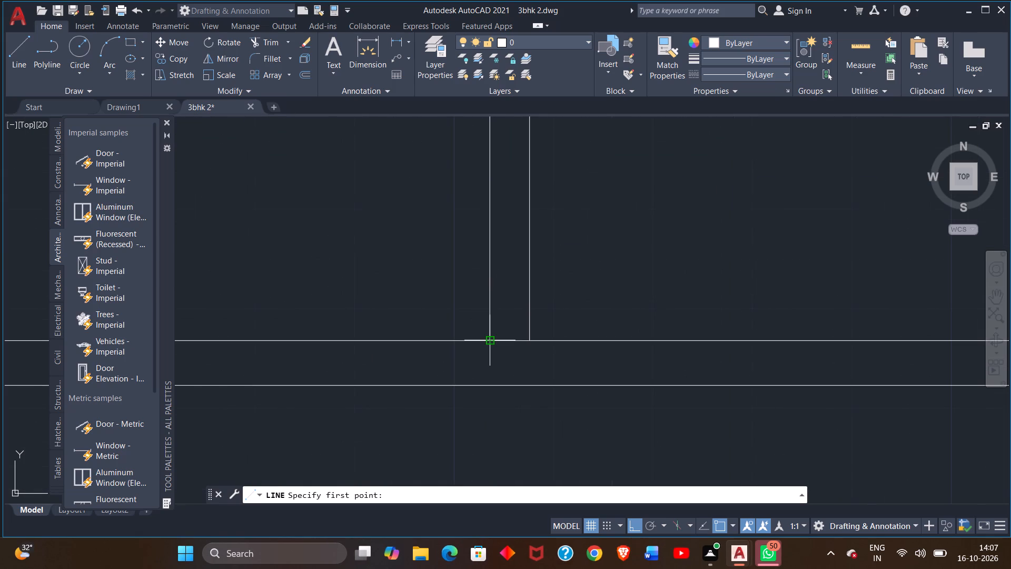
pyautogui.click(489, 341)
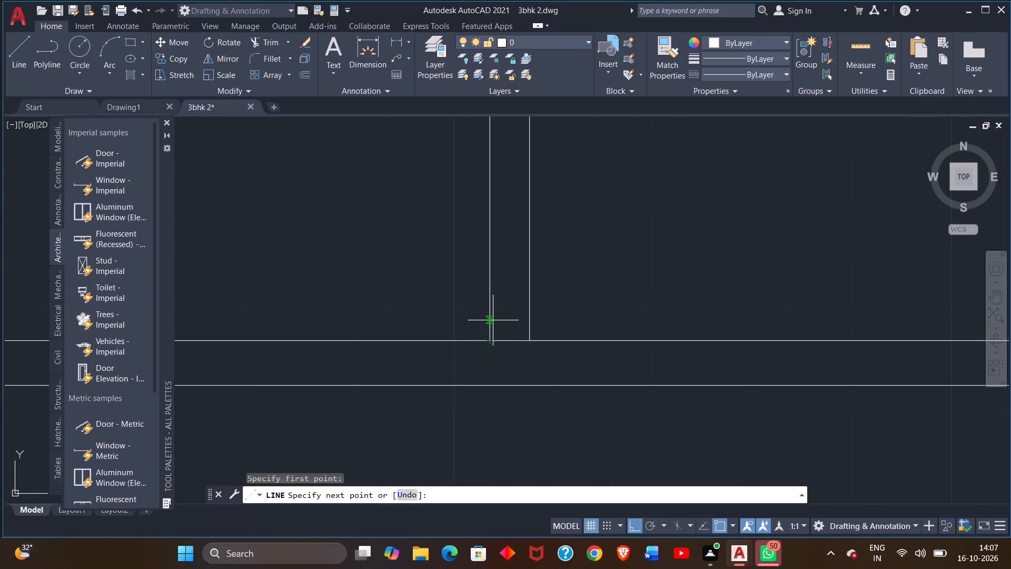
pyautogui.click(490, 313)
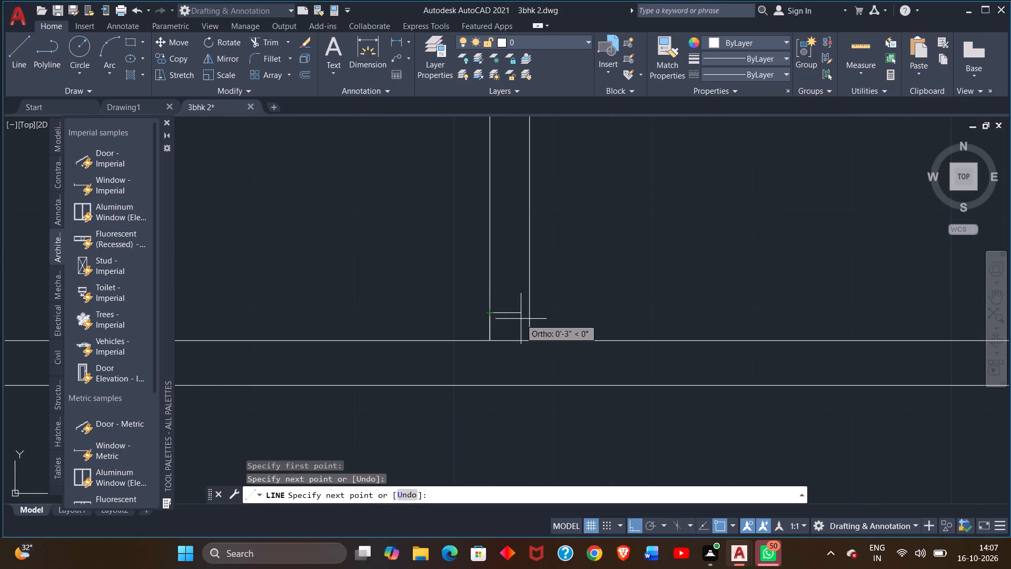
pyautogui.click(530, 312)
pyautogui.rightClick(531, 309)
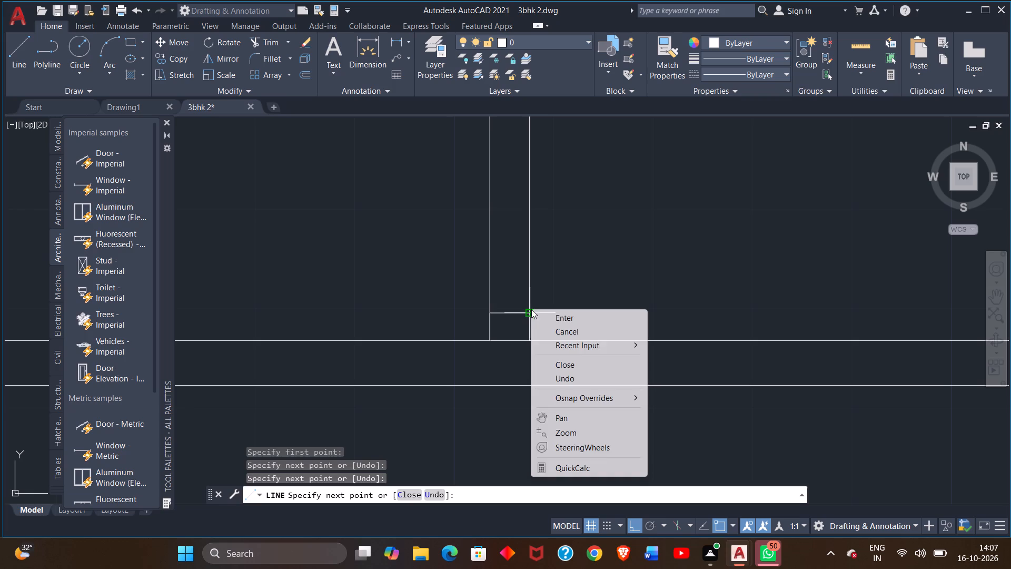
pyautogui.click(541, 313)
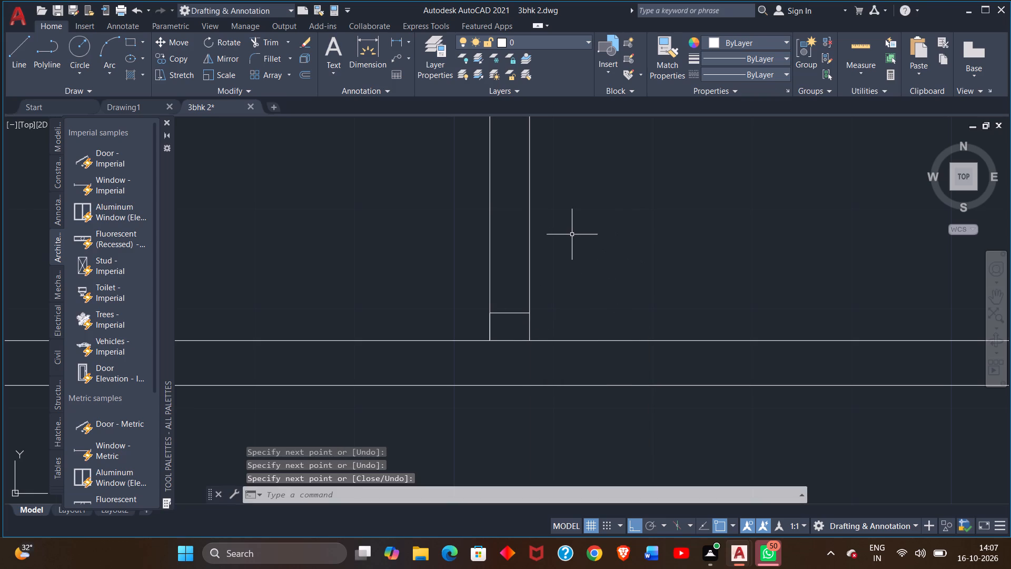
# Mark the partition opening with a line 2.5' up from the jamb and straight across the partition's thickness.
pyautogui.click(10, 65)
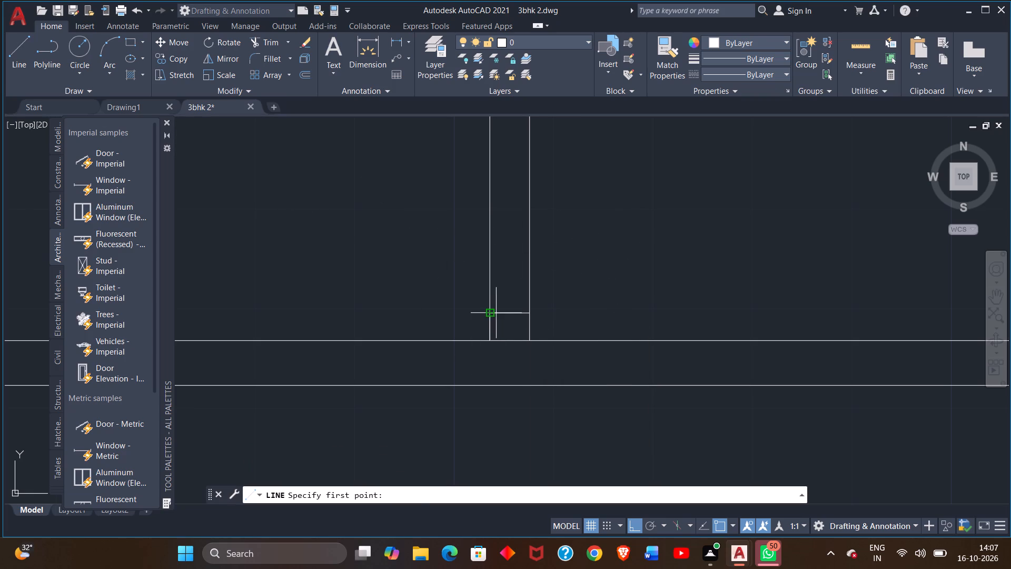
pyautogui.click(489, 313)
pyautogui.write("2.5'")
pyautogui.press('Return')
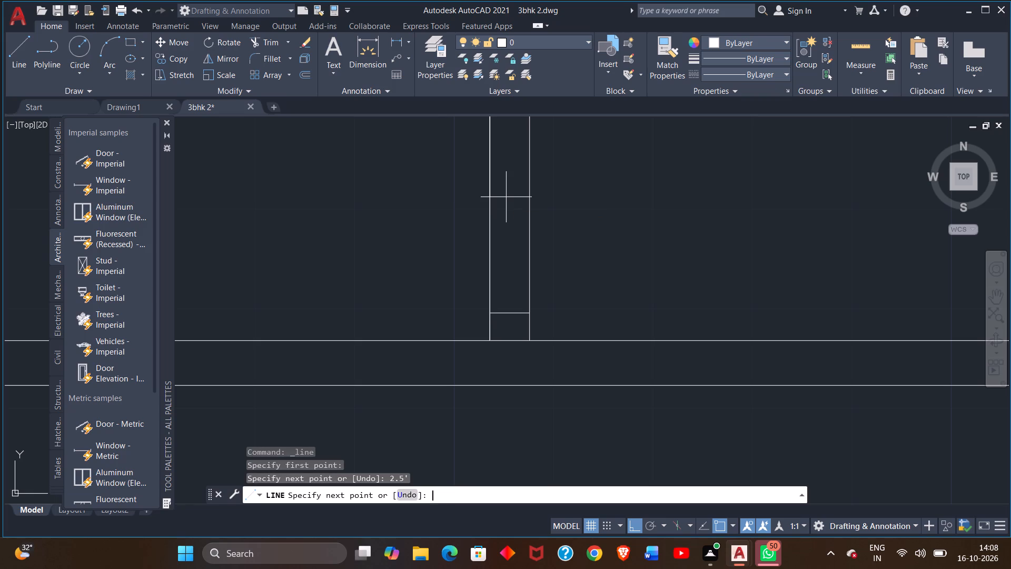
pyautogui.scroll(-3, 499, 243)
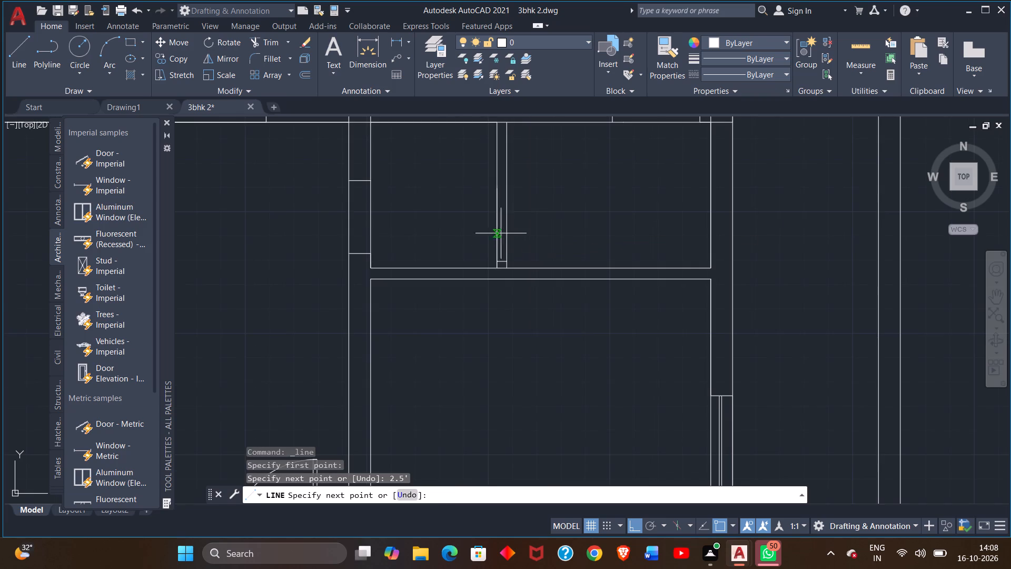
pyautogui.scroll(3, 504, 188)
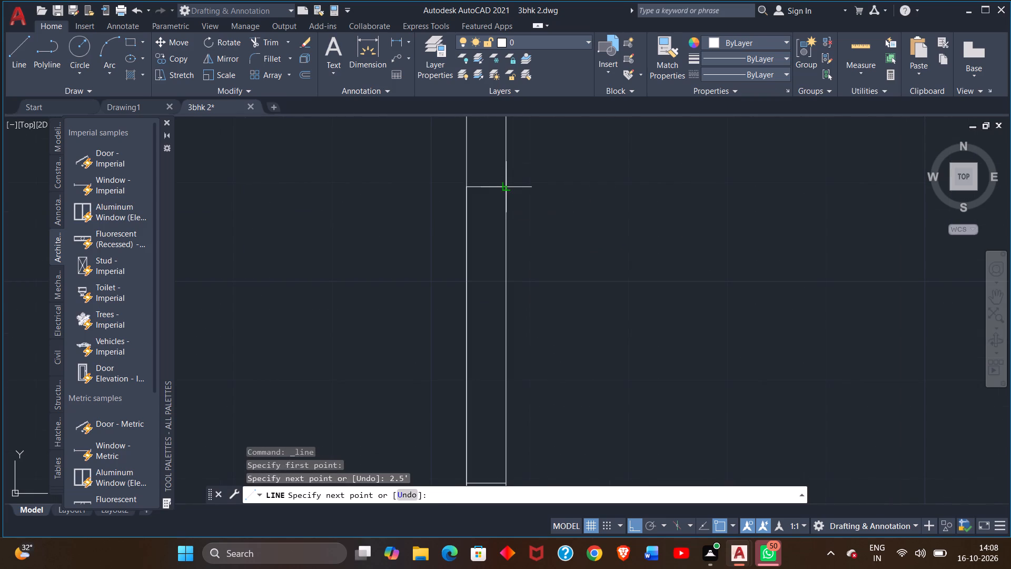
pyautogui.click(509, 185)
pyautogui.rightClick(528, 187)
pyautogui.click(551, 196)
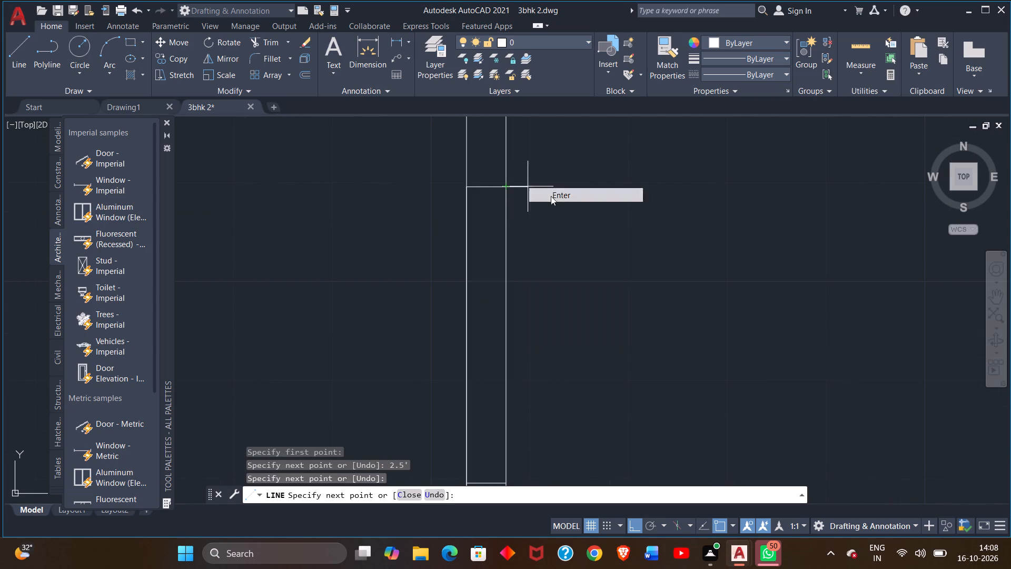
# Trim both partition faces between the jamb and the upper cross line to clear the 2.5' opening.
pyautogui.click(268, 41)
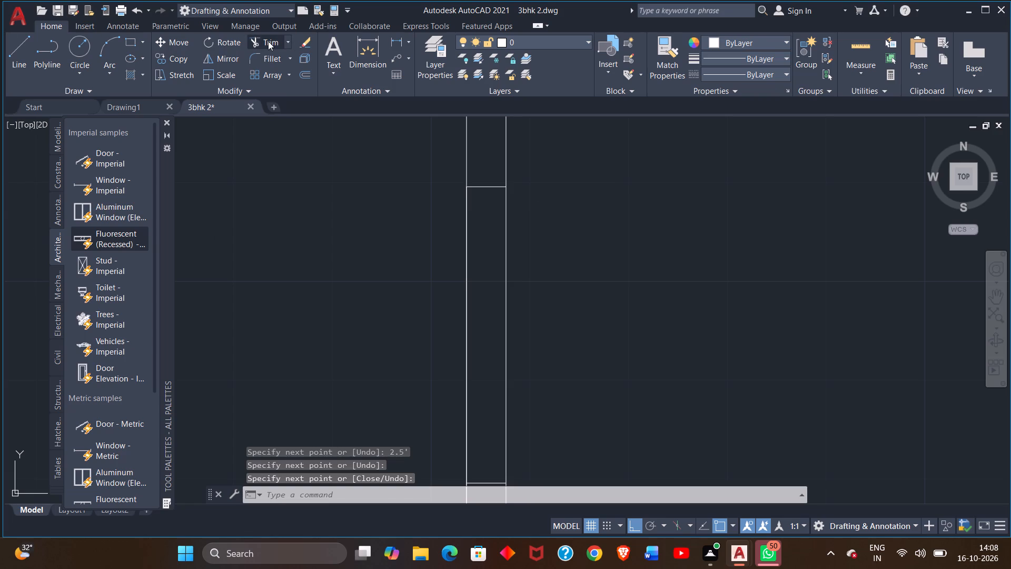
pyautogui.click(507, 339)
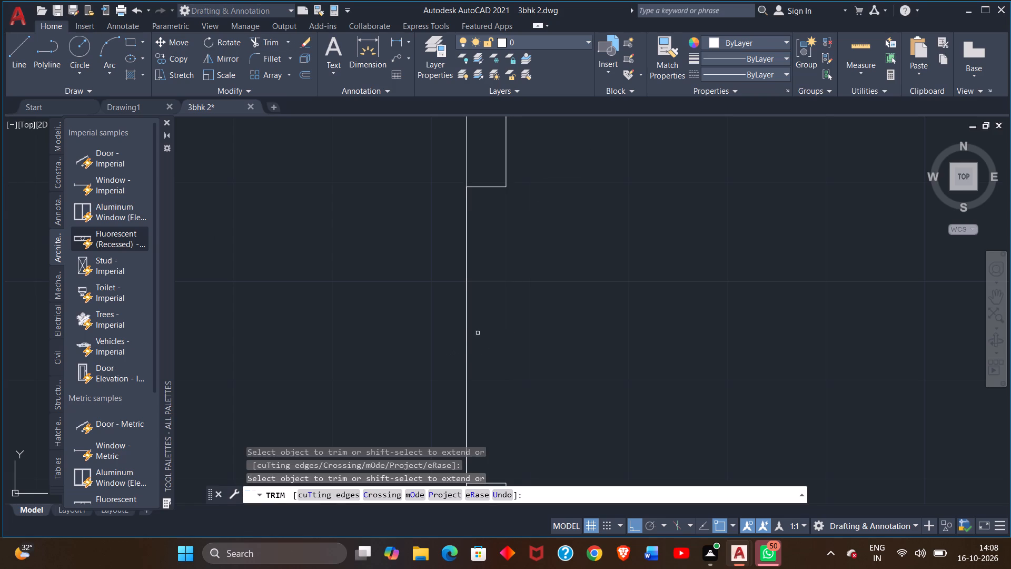
pyautogui.click(467, 321)
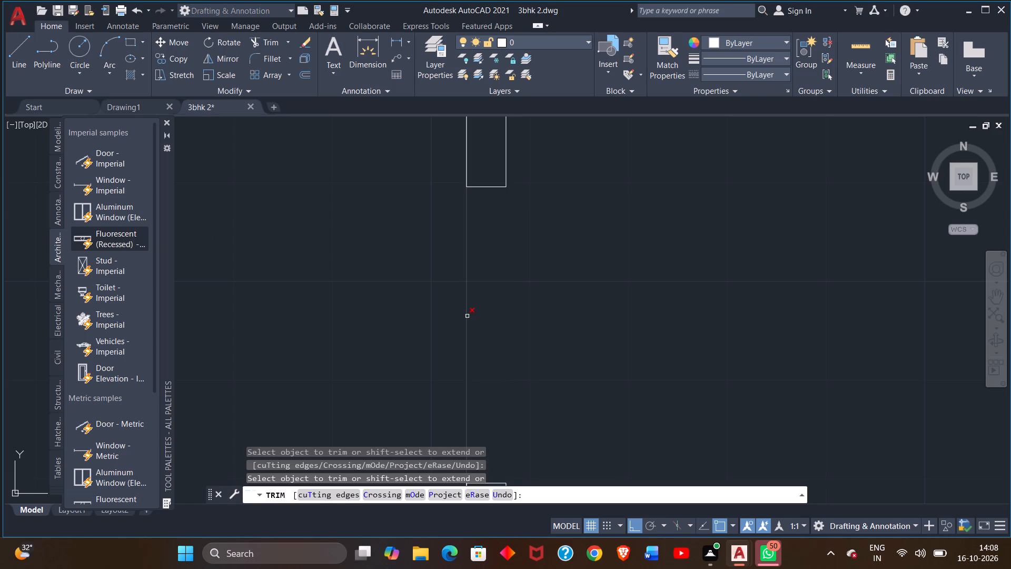
pyautogui.click(467, 316)
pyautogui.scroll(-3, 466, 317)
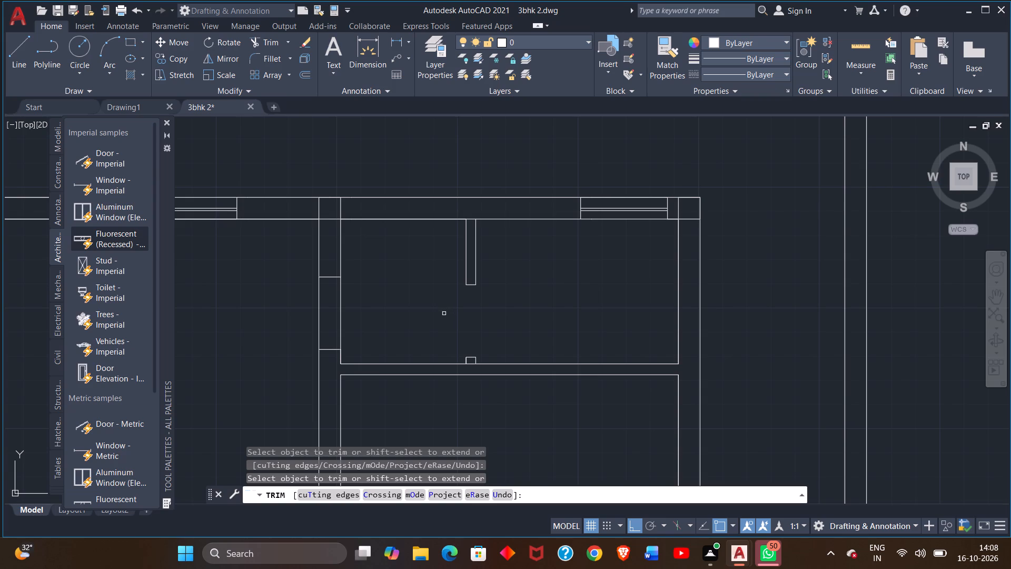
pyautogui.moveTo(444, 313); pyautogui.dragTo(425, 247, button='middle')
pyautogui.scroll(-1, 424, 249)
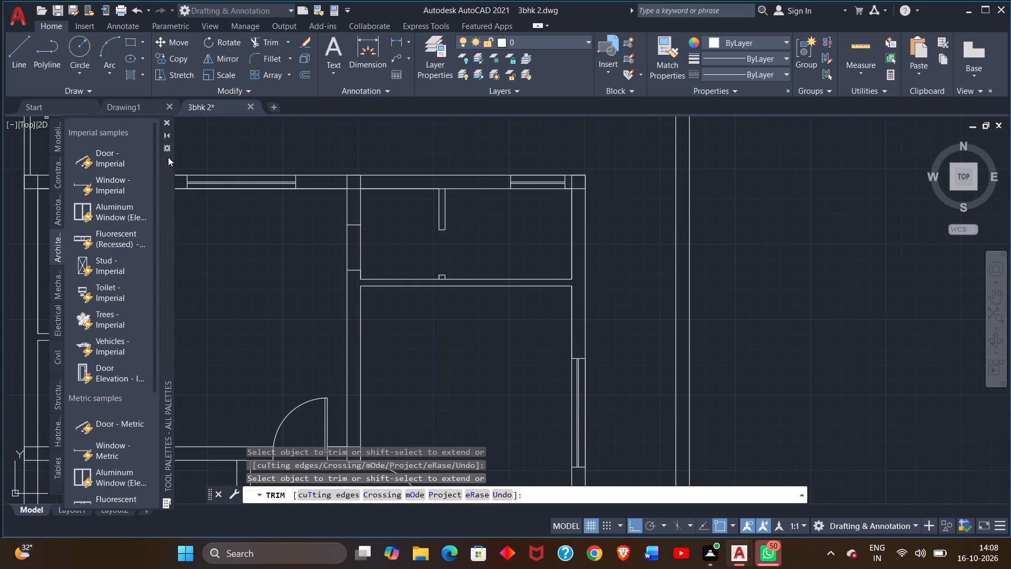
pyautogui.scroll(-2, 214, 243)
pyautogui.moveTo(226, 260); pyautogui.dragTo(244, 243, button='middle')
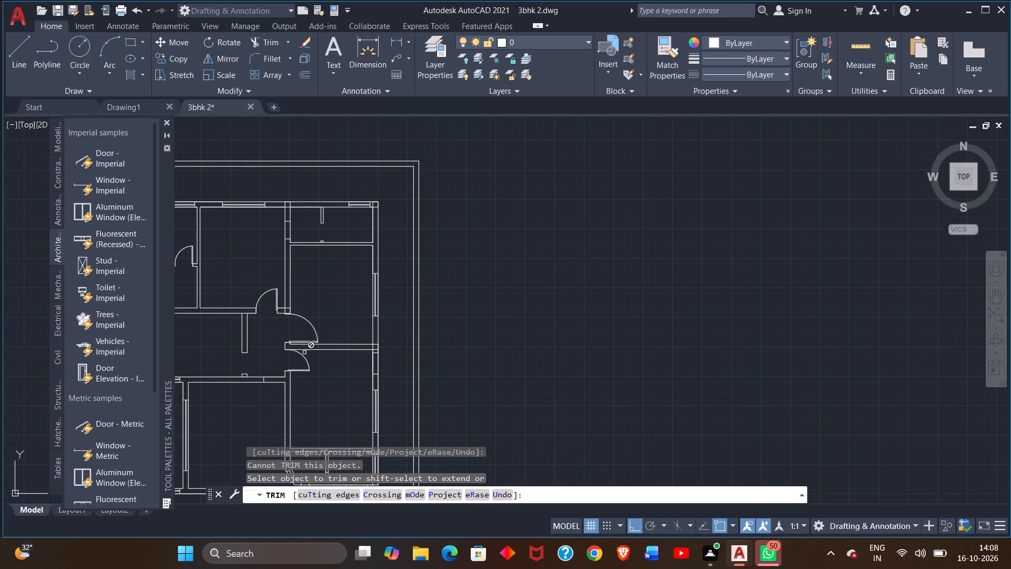
# Copy the larger room's door, by its lower jamb corner, onto the lower jamb of the top right room's partition opening.
pyautogui.rightClick(315, 329)
pyautogui.click(332, 338)
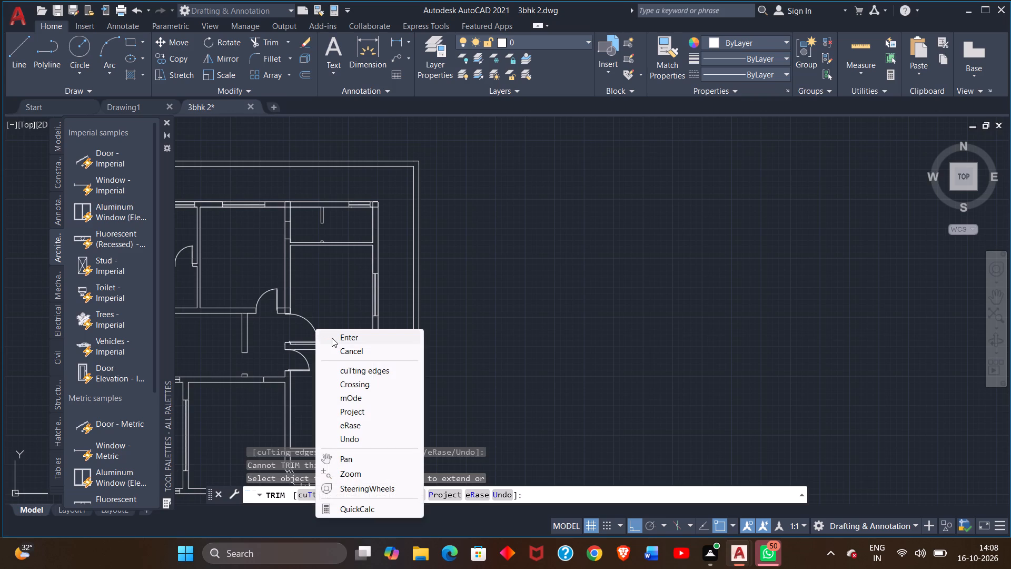
pyautogui.click(312, 327)
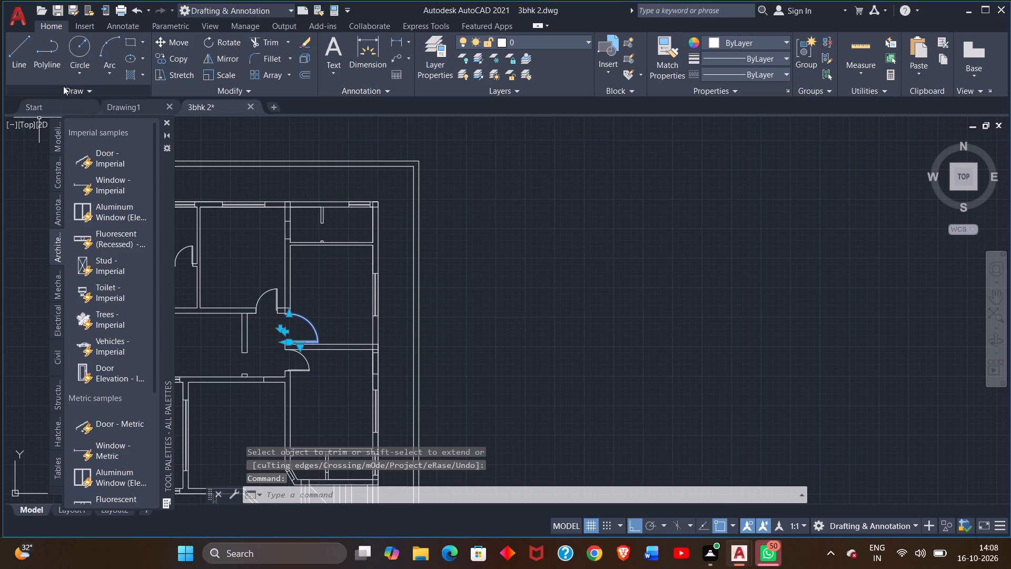
pyautogui.click(161, 61)
pyautogui.scroll(1, 243, 325)
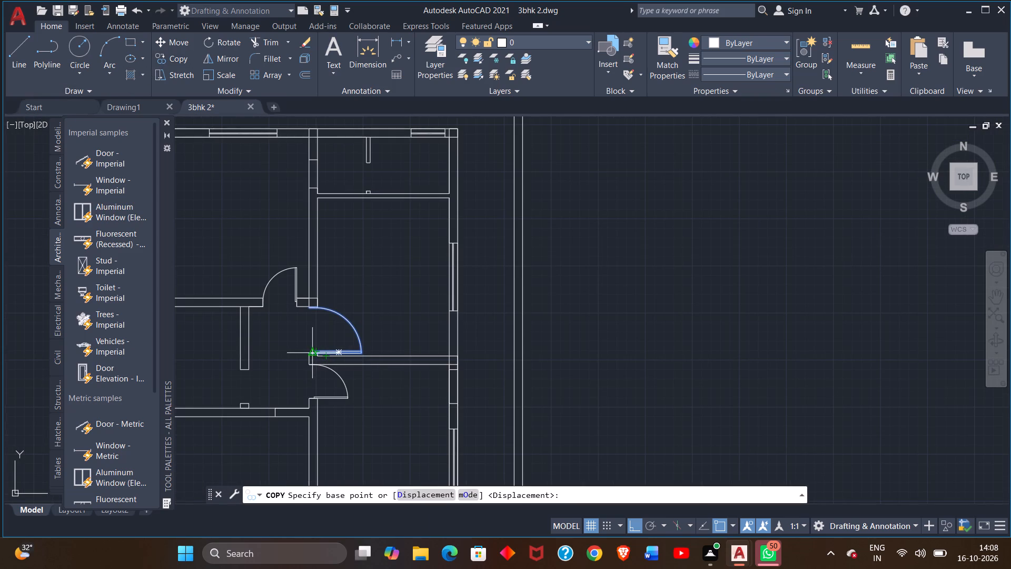
pyautogui.moveTo(306, 352); pyautogui.dragTo(339, 236)
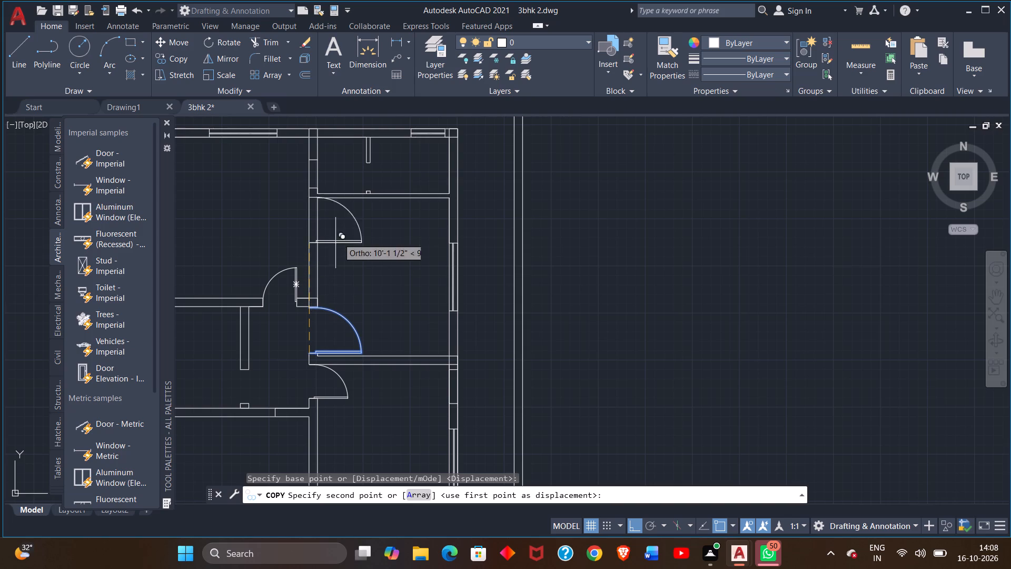
pyautogui.moveTo(339, 236); pyautogui.dragTo(364, 190)
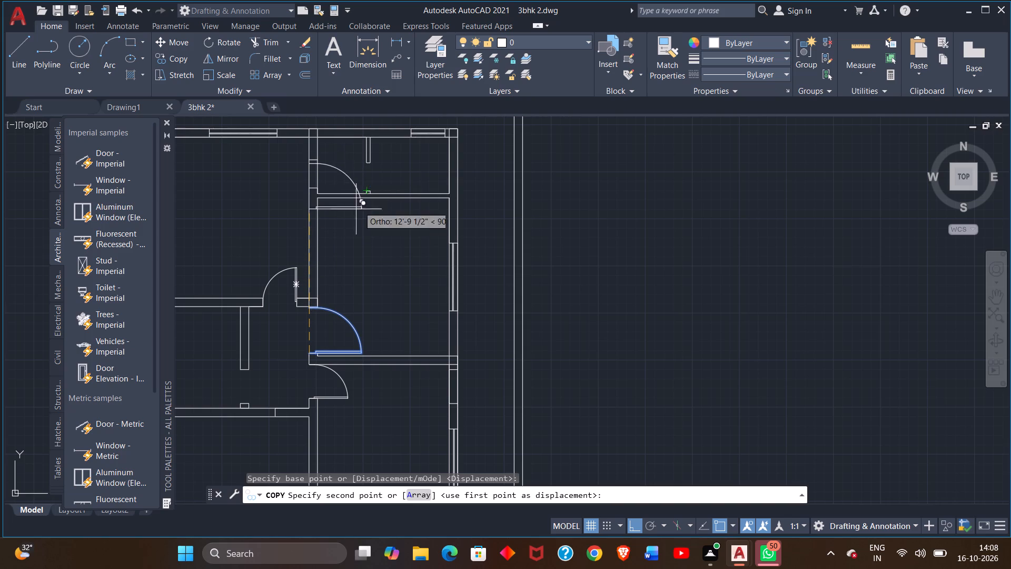
pyautogui.click(365, 189)
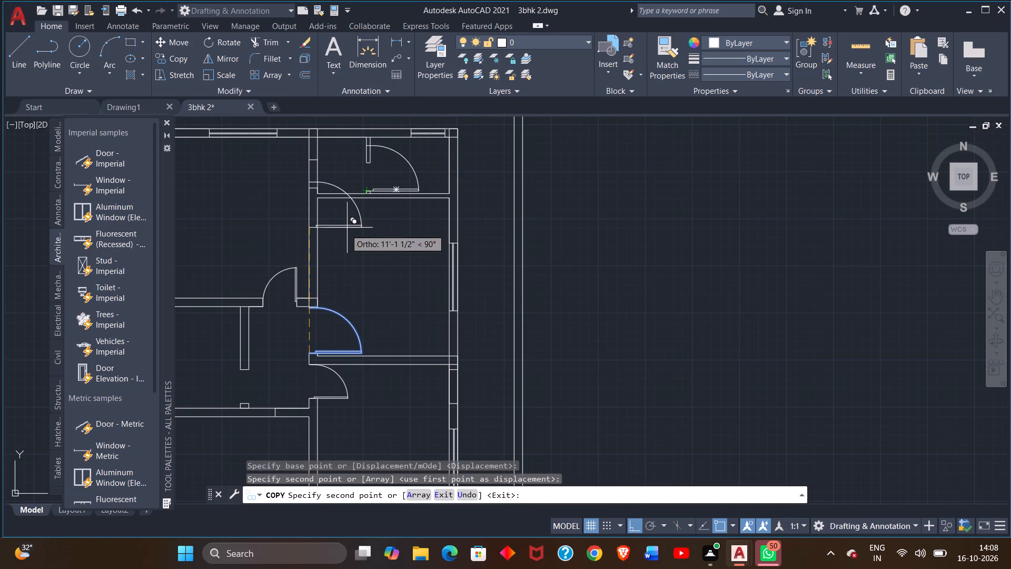
pyautogui.rightClick(345, 230)
pyautogui.click(364, 237)
# Scale the copied door down about its lower jamb corner to fit the 2.5' partition opening.
pyautogui.scroll(3, 363, 199)
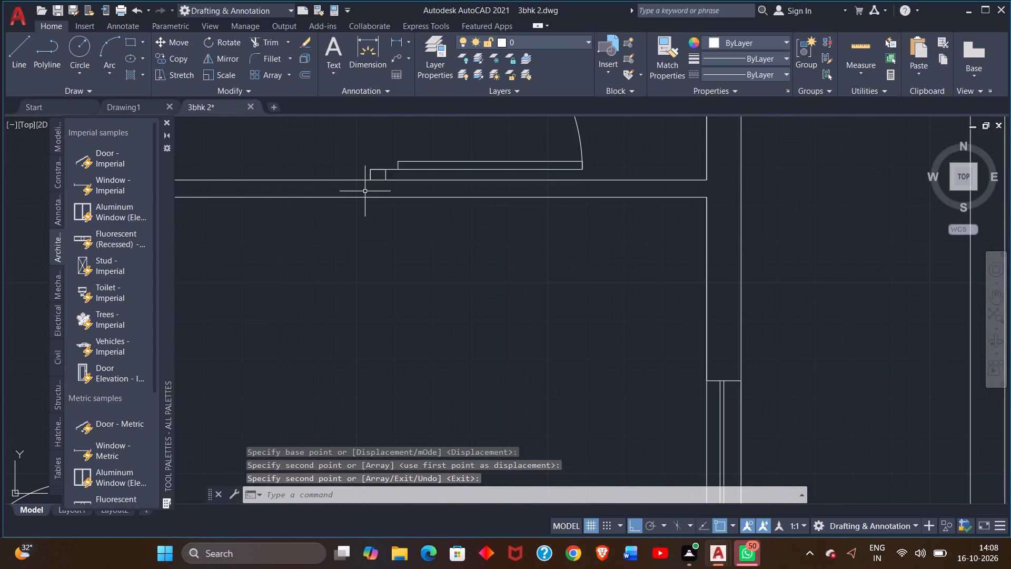
pyautogui.moveTo(365, 191); pyautogui.dragTo(355, 347, button='middle')
pyautogui.scroll(-1, 355, 344)
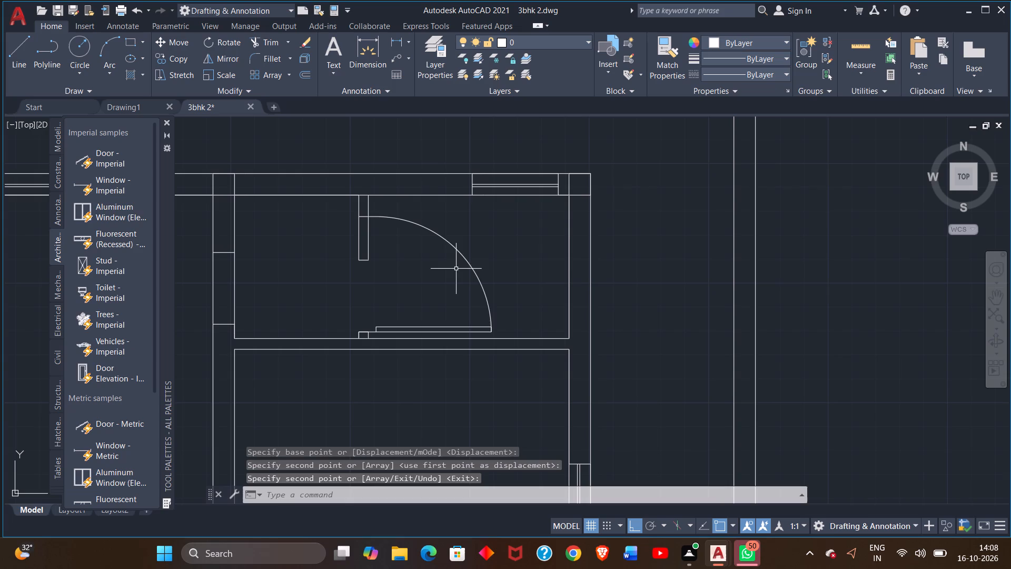
pyautogui.click(466, 258)
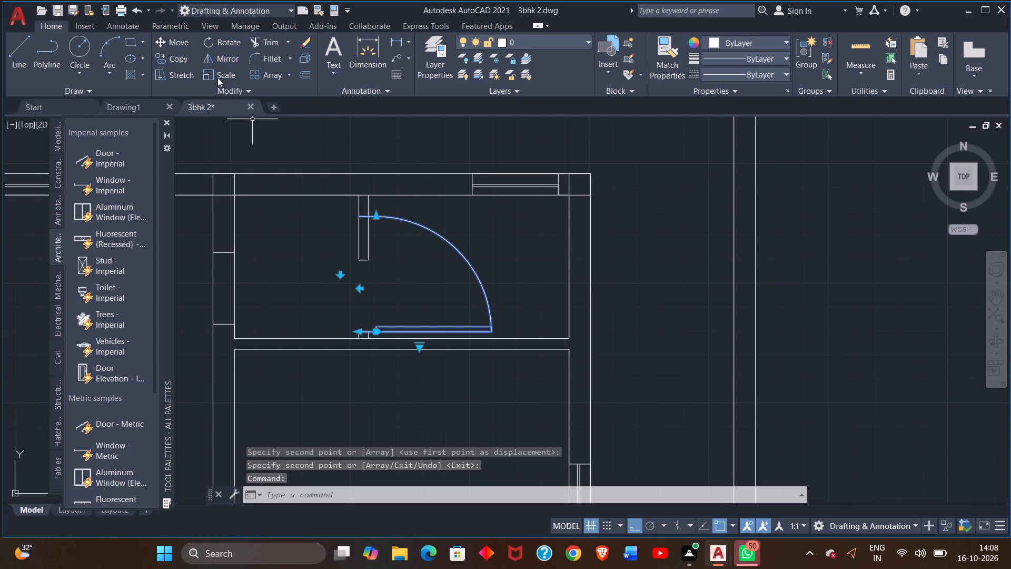
pyautogui.click(217, 77)
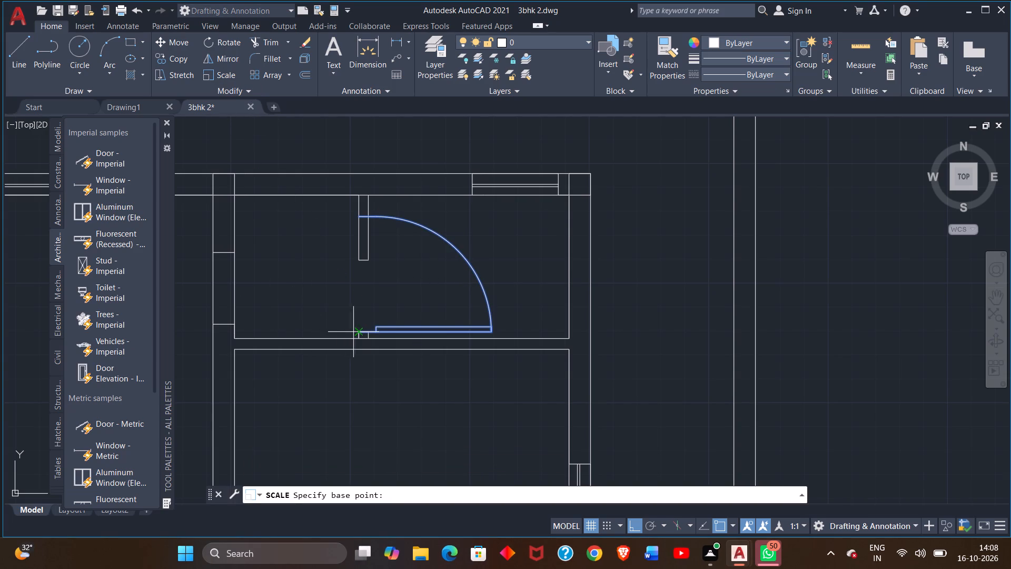
pyautogui.moveTo(360, 332); pyautogui.dragTo(374, 296)
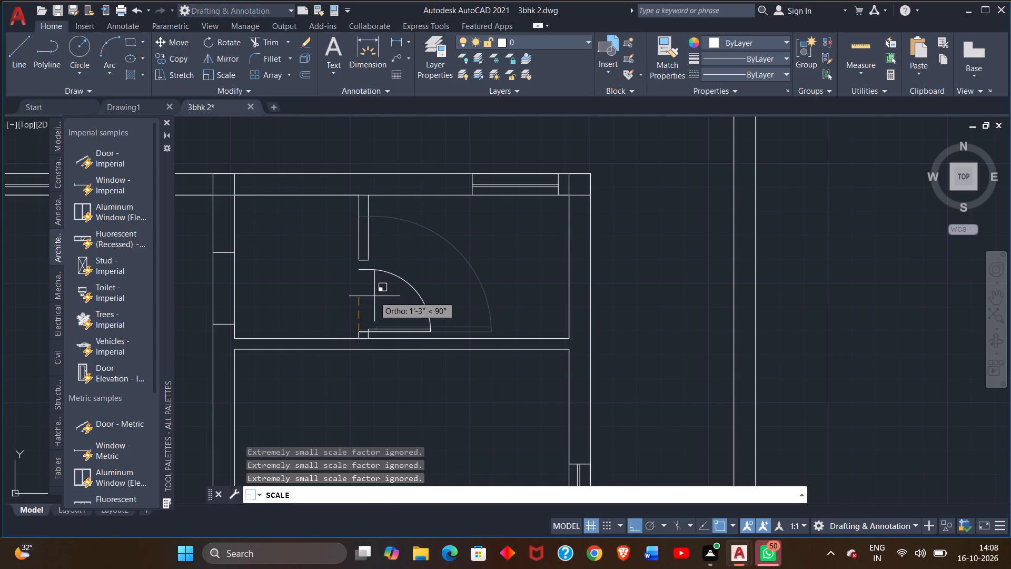
pyautogui.moveTo(374, 296); pyautogui.dragTo(380, 290)
pyautogui.click(380, 290)
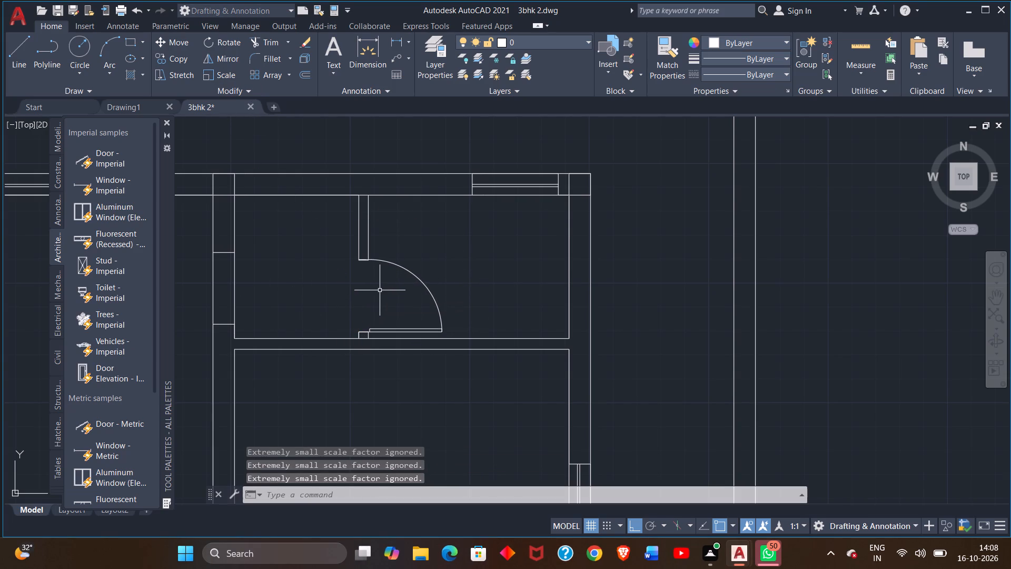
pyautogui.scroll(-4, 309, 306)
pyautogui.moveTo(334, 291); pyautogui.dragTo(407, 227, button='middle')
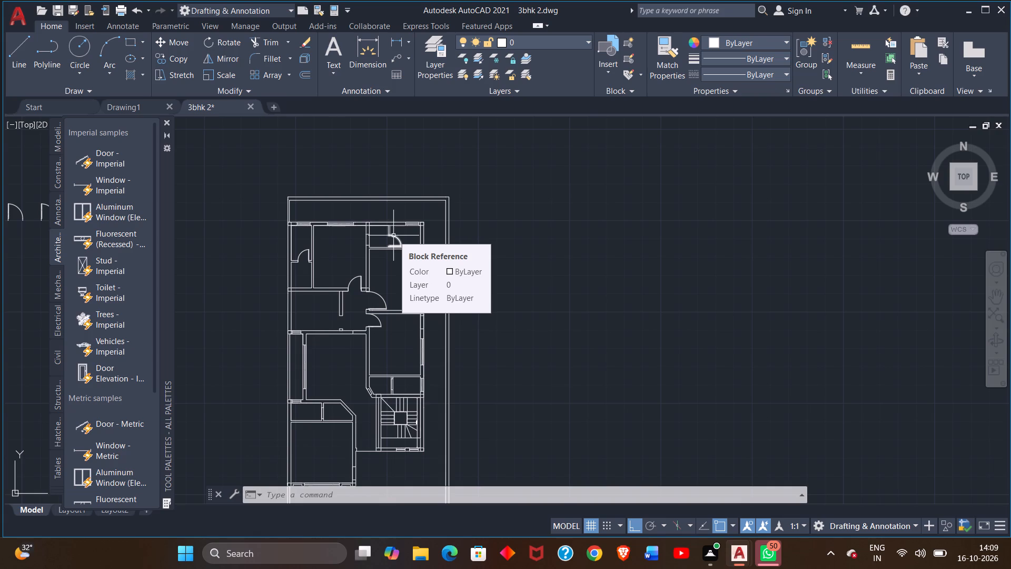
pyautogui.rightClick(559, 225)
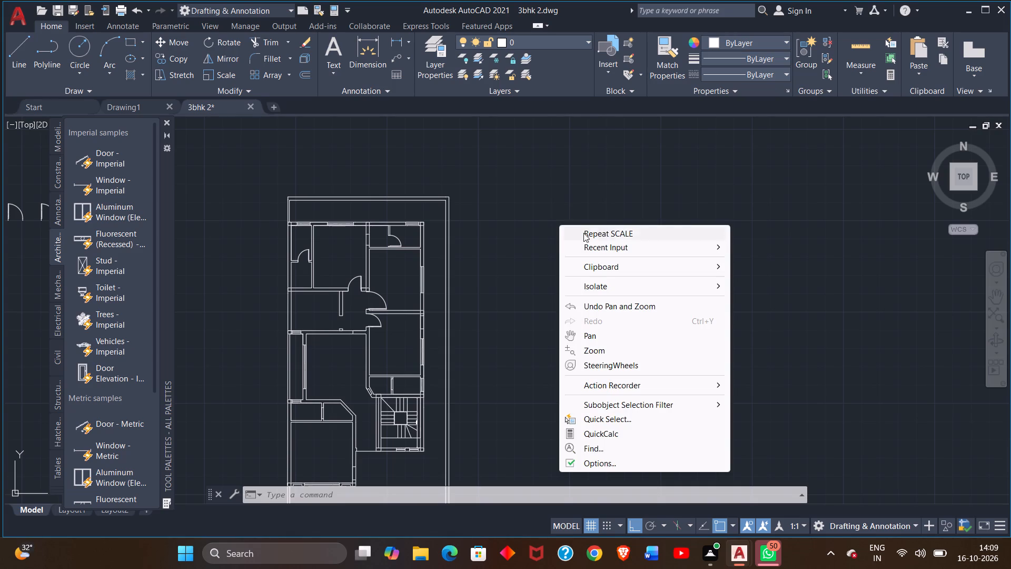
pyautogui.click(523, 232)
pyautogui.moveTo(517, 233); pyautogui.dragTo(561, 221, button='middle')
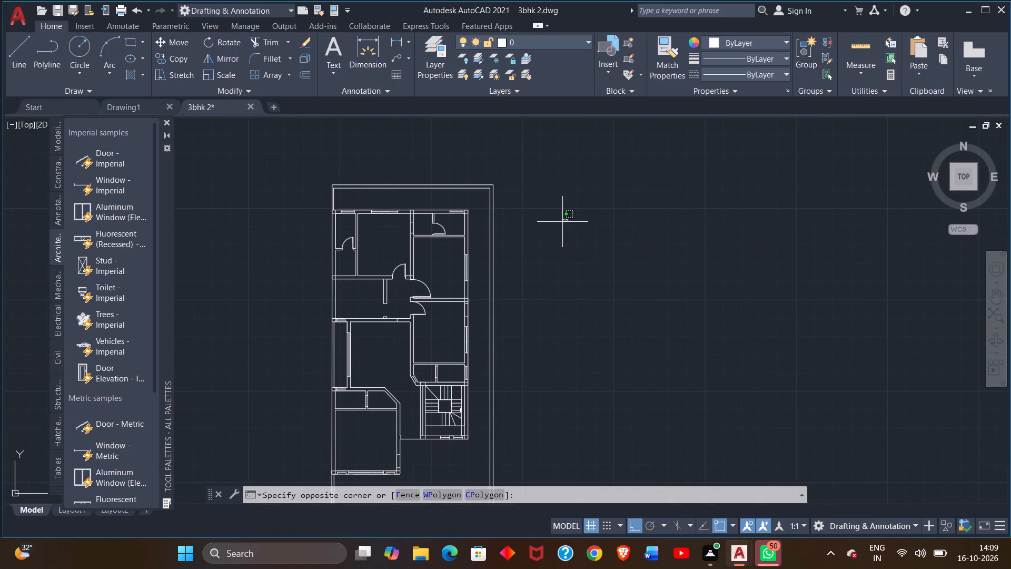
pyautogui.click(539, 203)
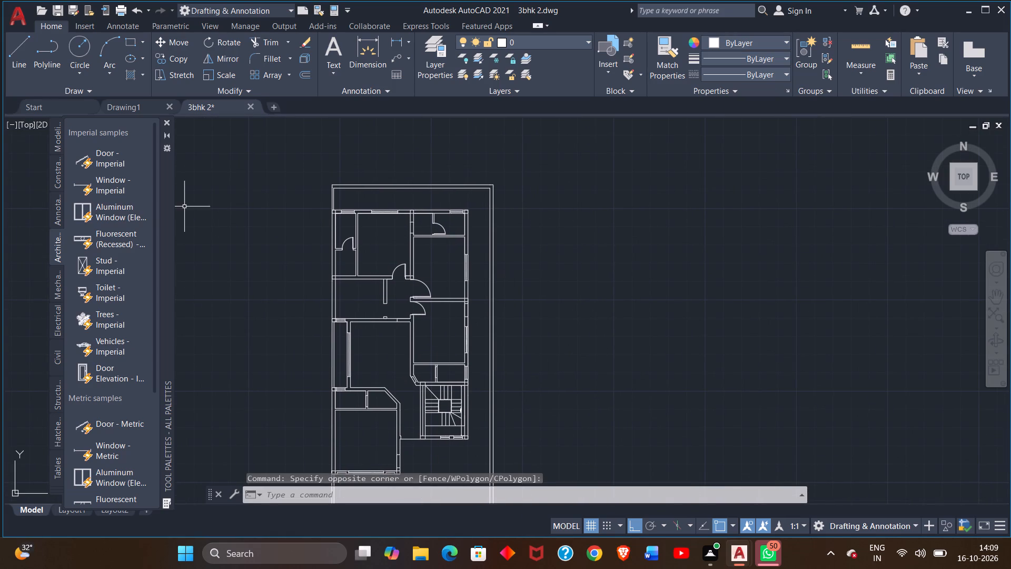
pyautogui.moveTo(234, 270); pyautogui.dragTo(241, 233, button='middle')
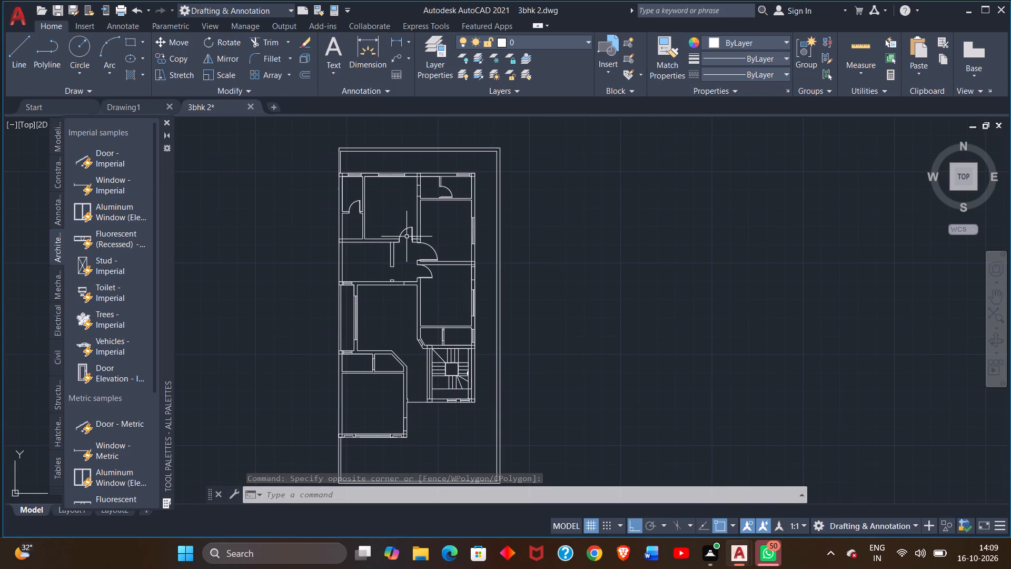
# Copy the smaller room door, by its lower jamb corner, onto the lower jamb of the opening in the partition to its west.
pyautogui.click(427, 276)
pyautogui.scroll(2, 366, 272)
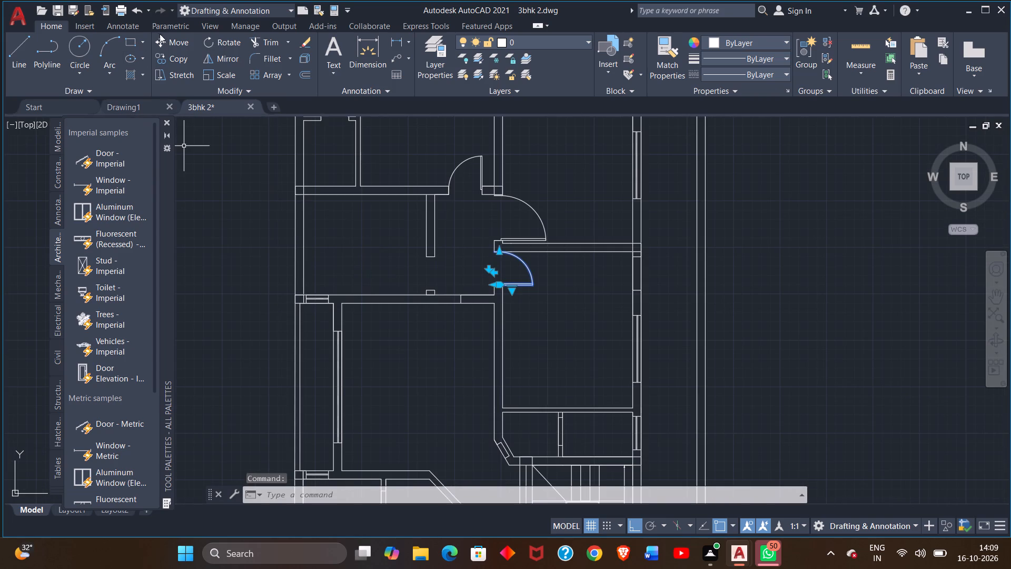
pyautogui.click(166, 54)
pyautogui.scroll(2, 498, 314)
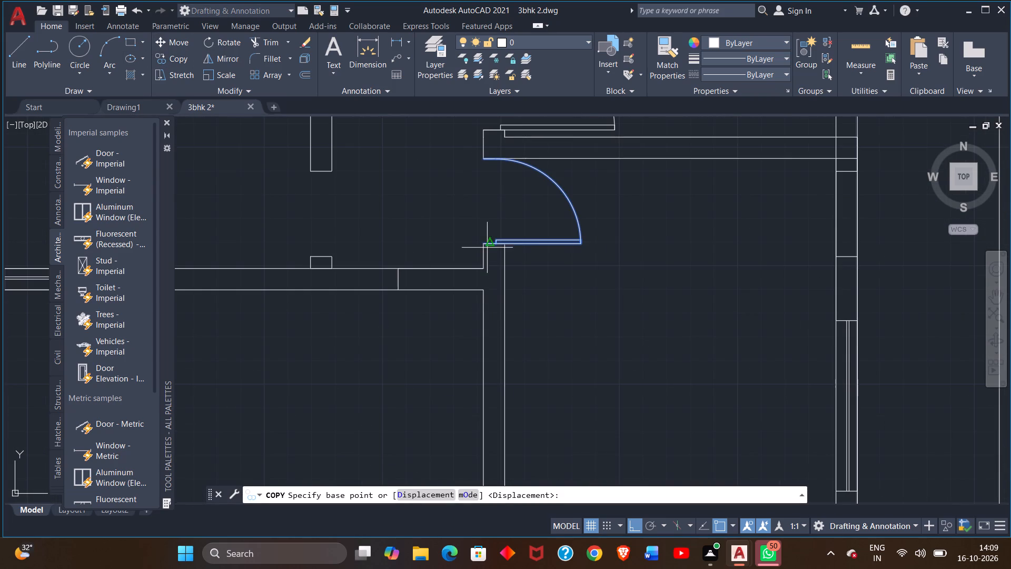
pyautogui.moveTo(482, 242); pyautogui.dragTo(323, 270)
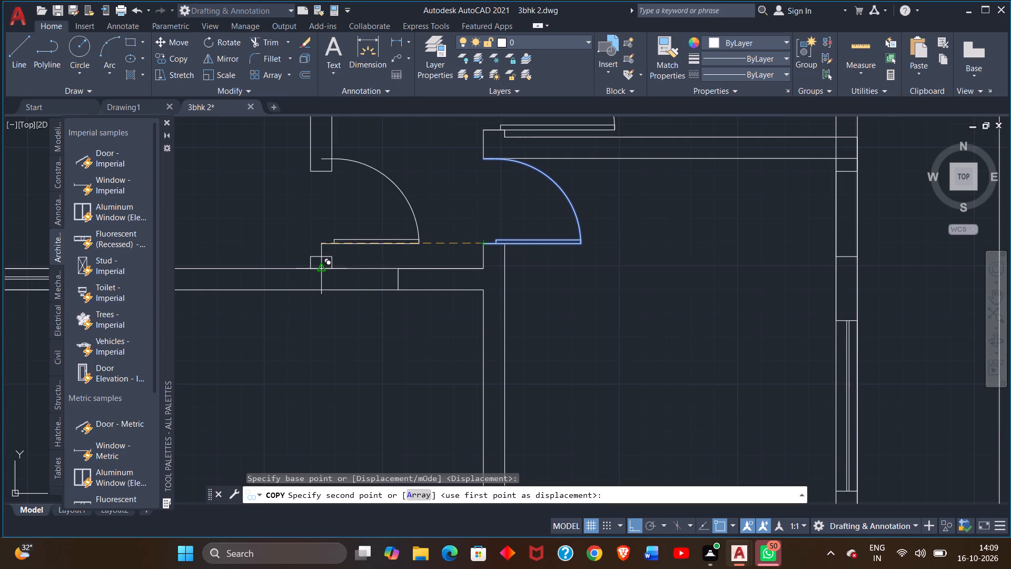
pyautogui.moveTo(323, 270); pyautogui.dragTo(308, 257)
pyautogui.click(308, 257)
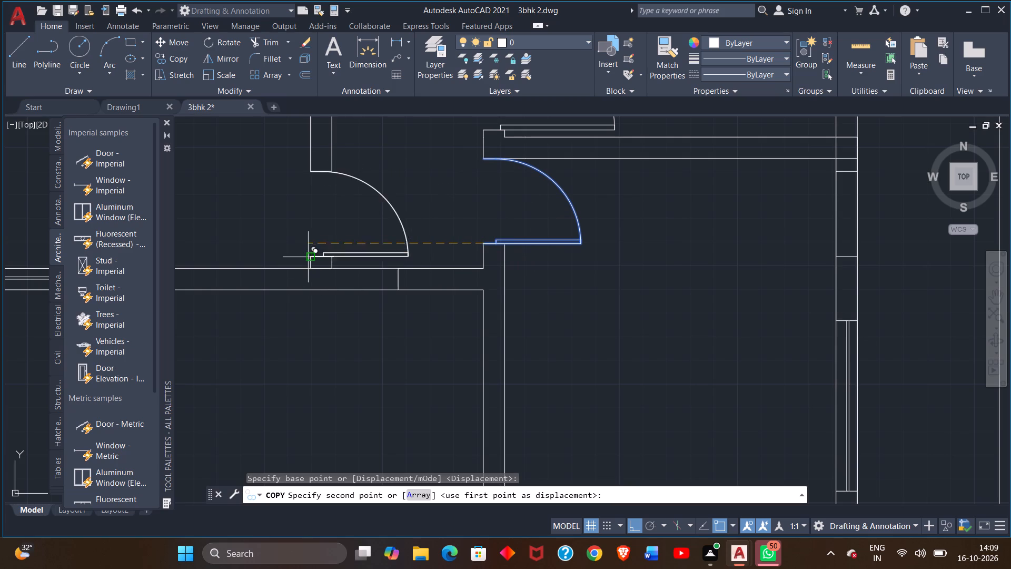
pyautogui.rightClick(338, 238)
pyautogui.click(358, 243)
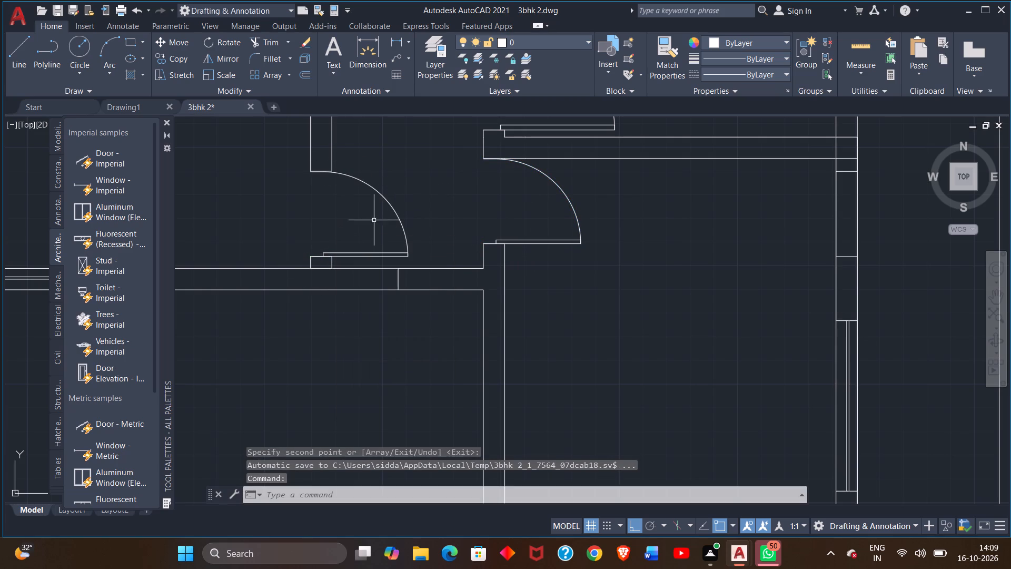
# Flip the copied door horizontally so it swings to the left of the partition, and clear the selection.
pyautogui.click(393, 206)
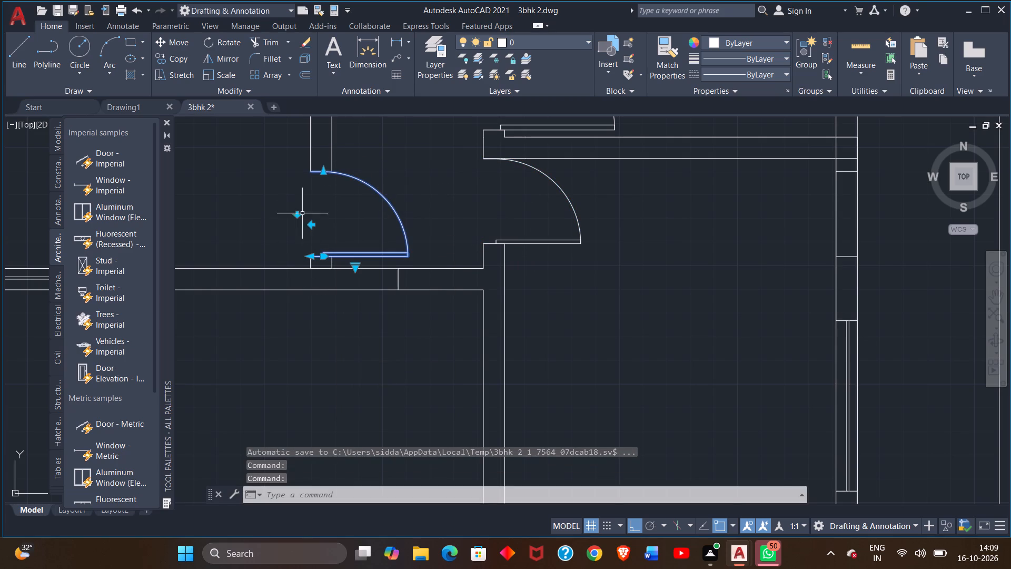
pyautogui.click(314, 222)
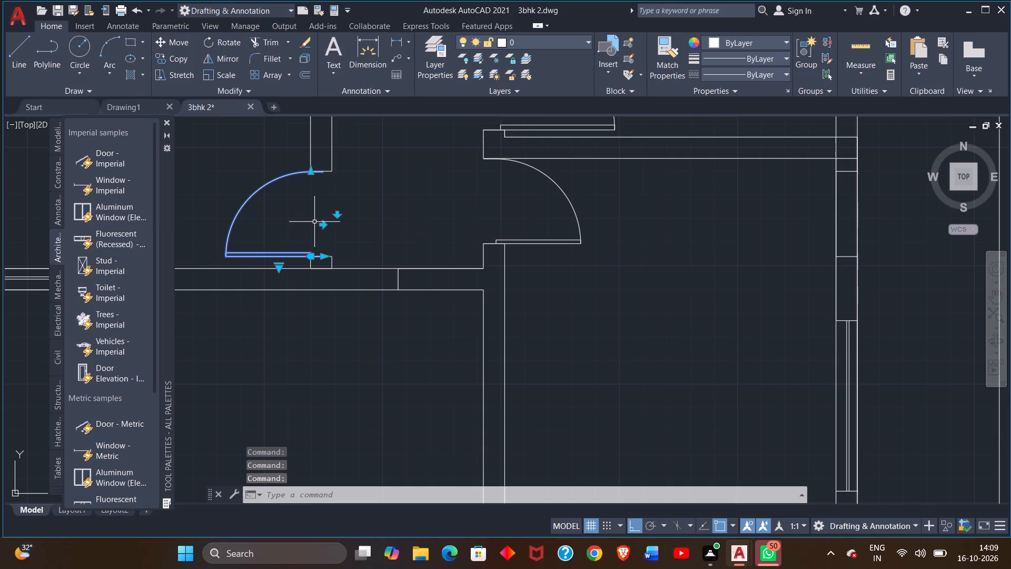
pyautogui.click(358, 218)
pyautogui.rightClick(360, 212)
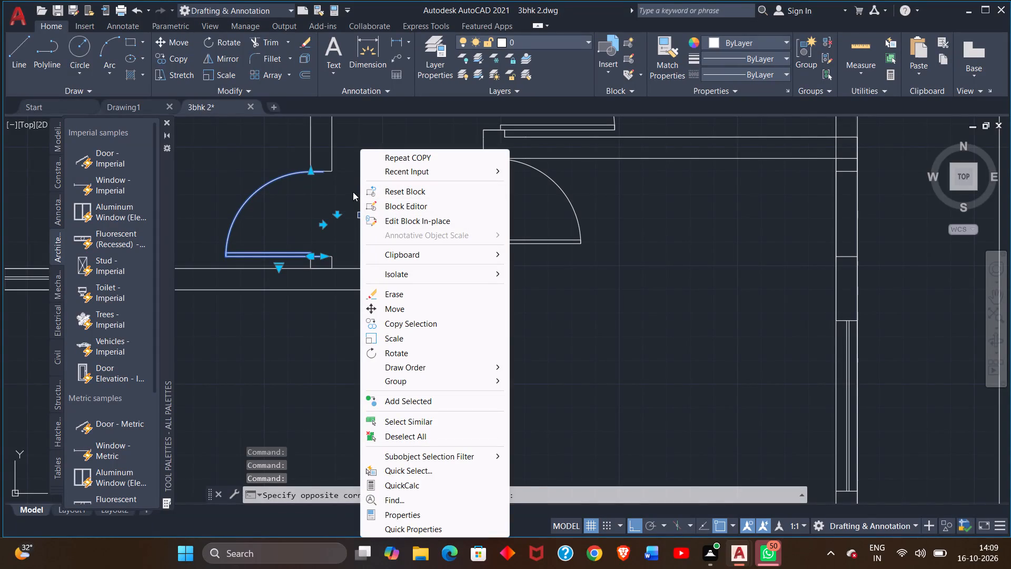
pyautogui.click(352, 190)
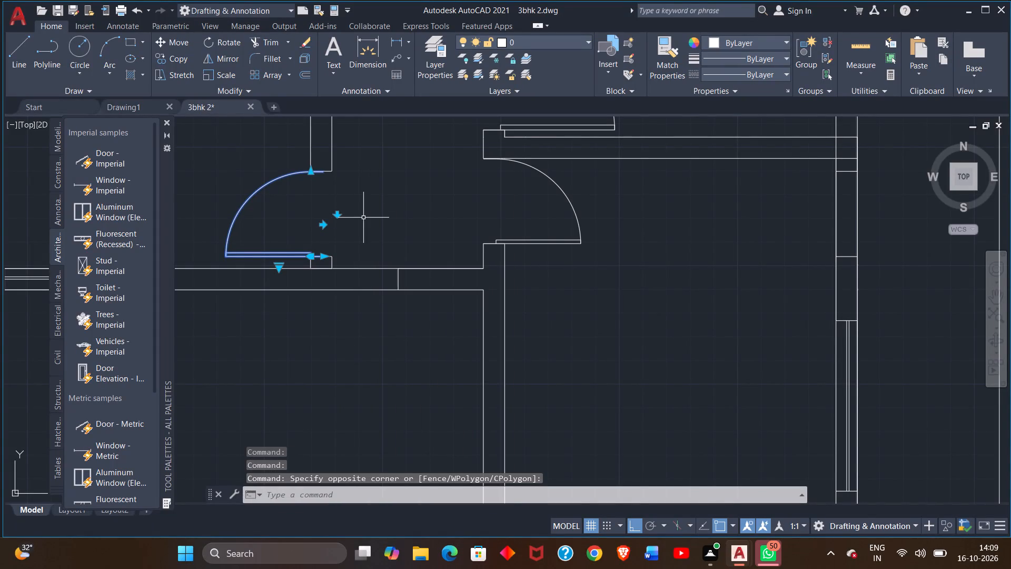
pyautogui.press('ctrl+super+o')
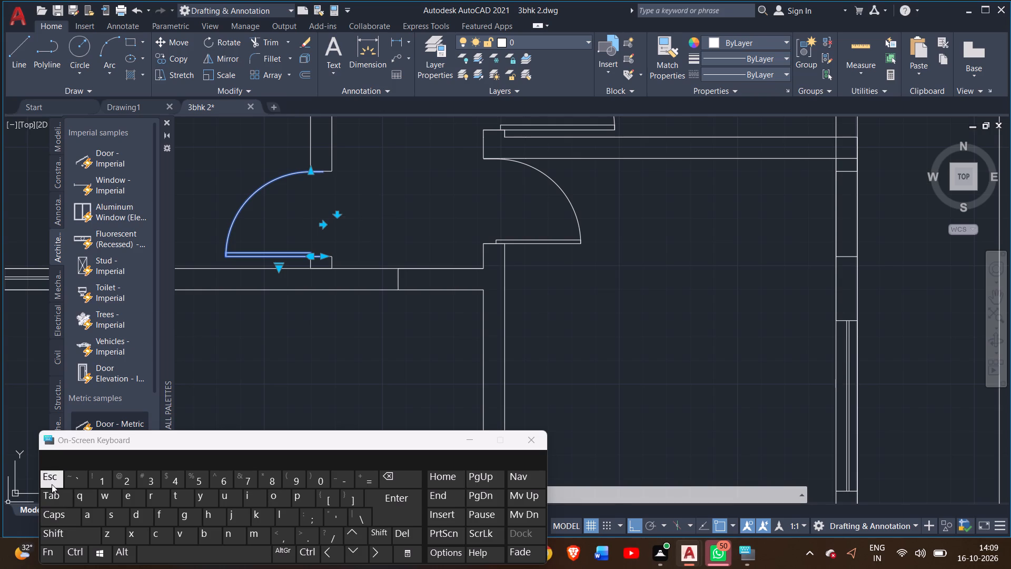
pyautogui.press('Escape')
pyautogui.press('Escape')
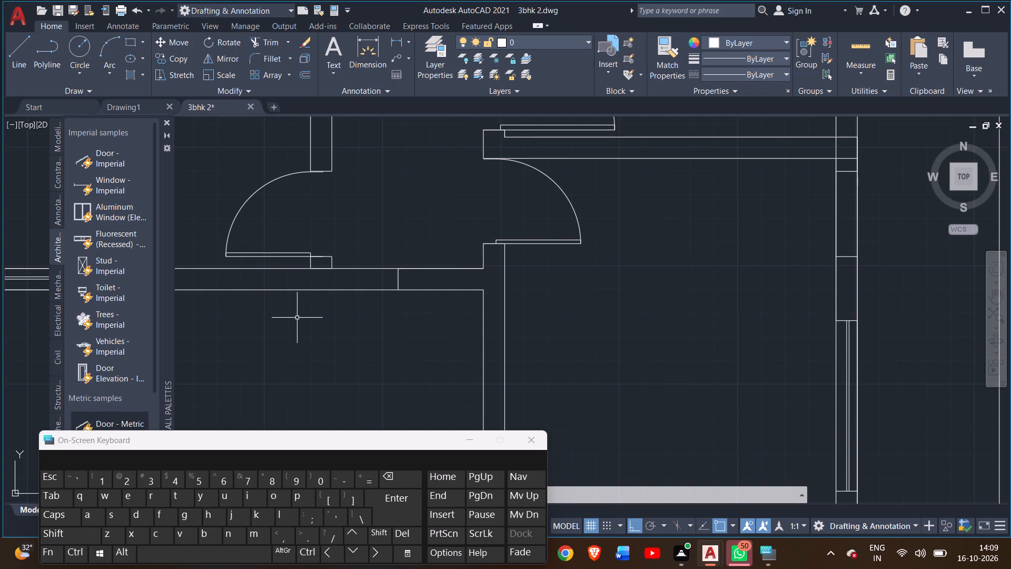
# Draw a line straight down across the lower wall's thickness, in line with the right face of the partition's jamb.
pyautogui.click(11, 63)
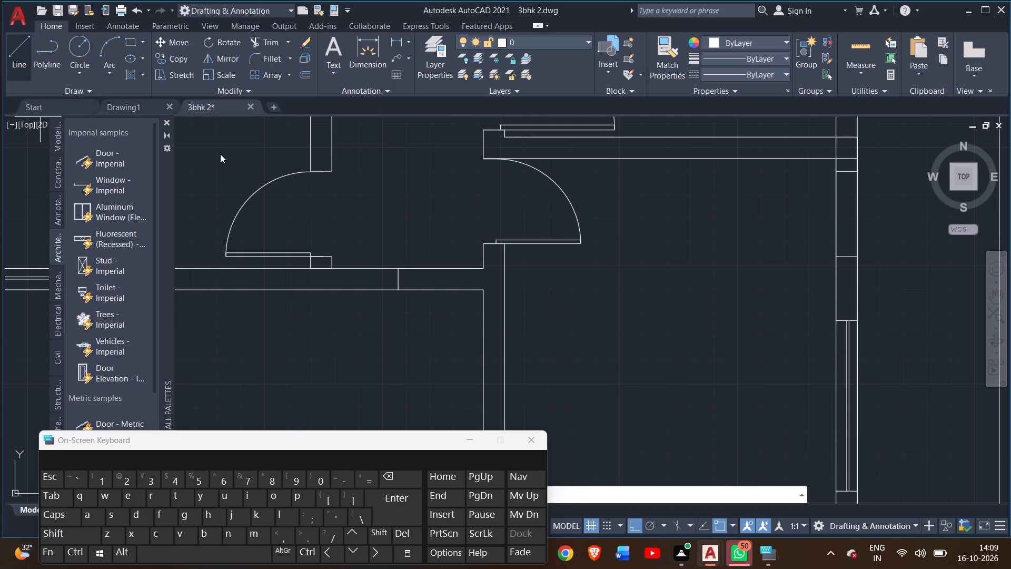
pyautogui.click(331, 270)
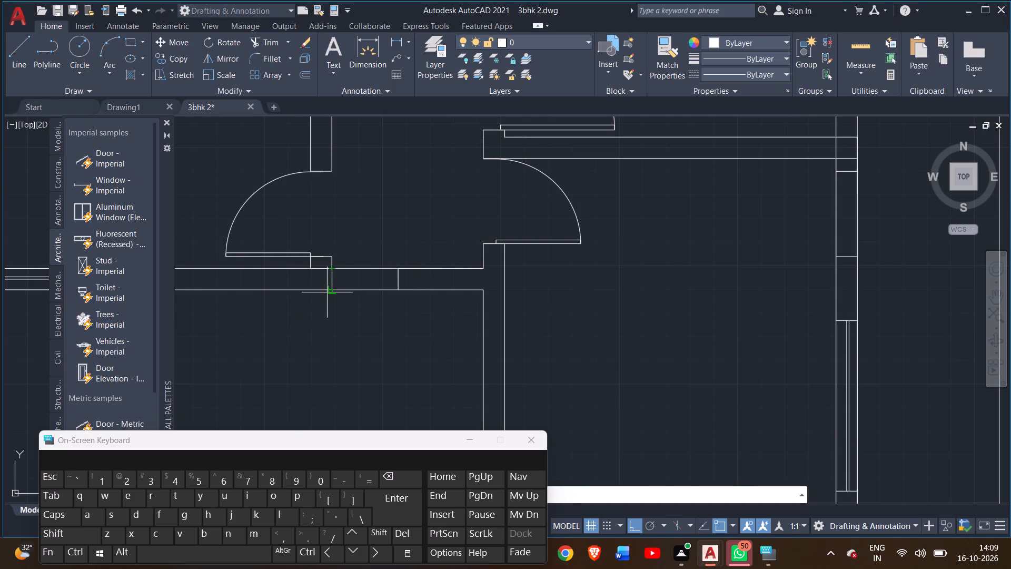
pyautogui.click(330, 291)
pyautogui.rightClick(331, 291)
pyautogui.click(348, 299)
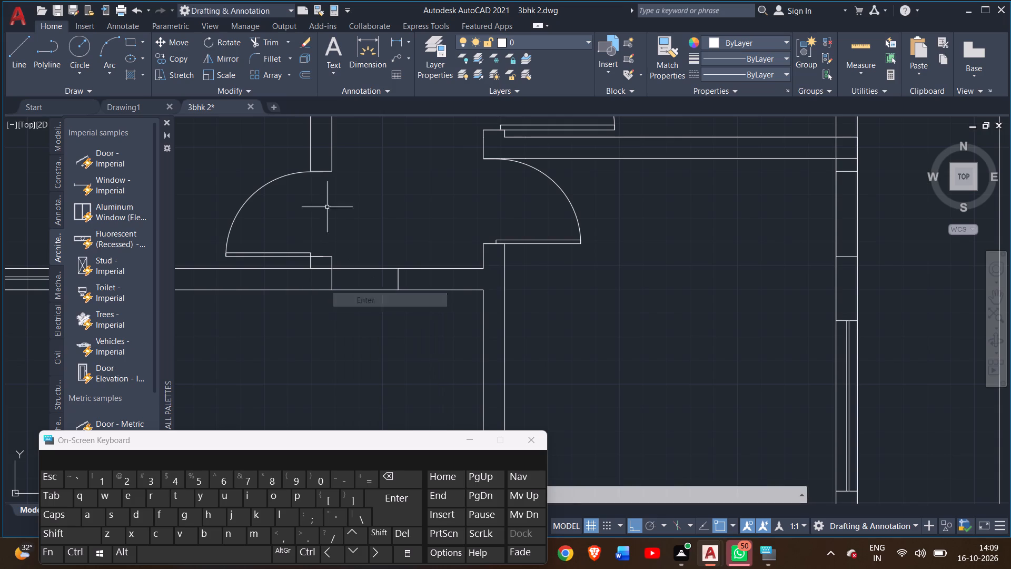
# Trim both faces of the lower wall between the new line and the existing cross line to clear an opening.
pyautogui.click(267, 38)
pyautogui.moveTo(370, 248); pyautogui.dragTo(370, 304)
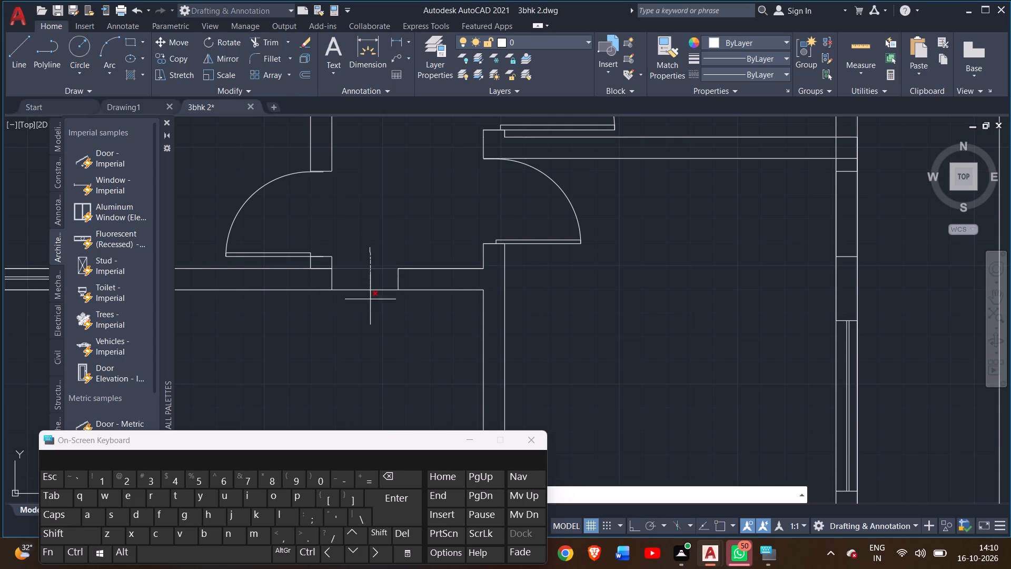
pyautogui.moveTo(370, 304); pyautogui.dragTo(370, 335)
pyautogui.click(370, 335)
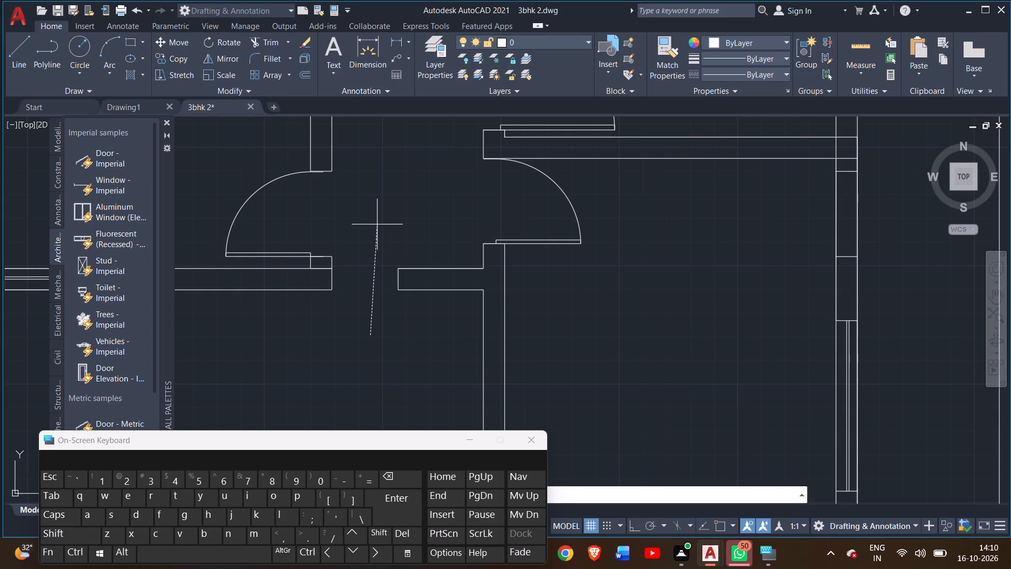
pyautogui.rightClick(377, 223)
pyautogui.doubleClick(389, 230)
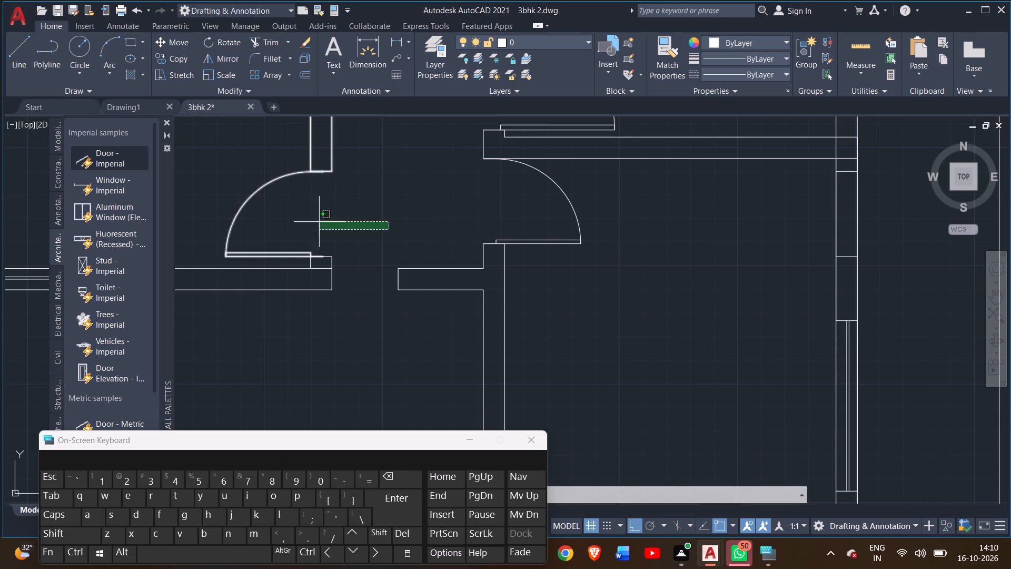
pyautogui.click(376, 221)
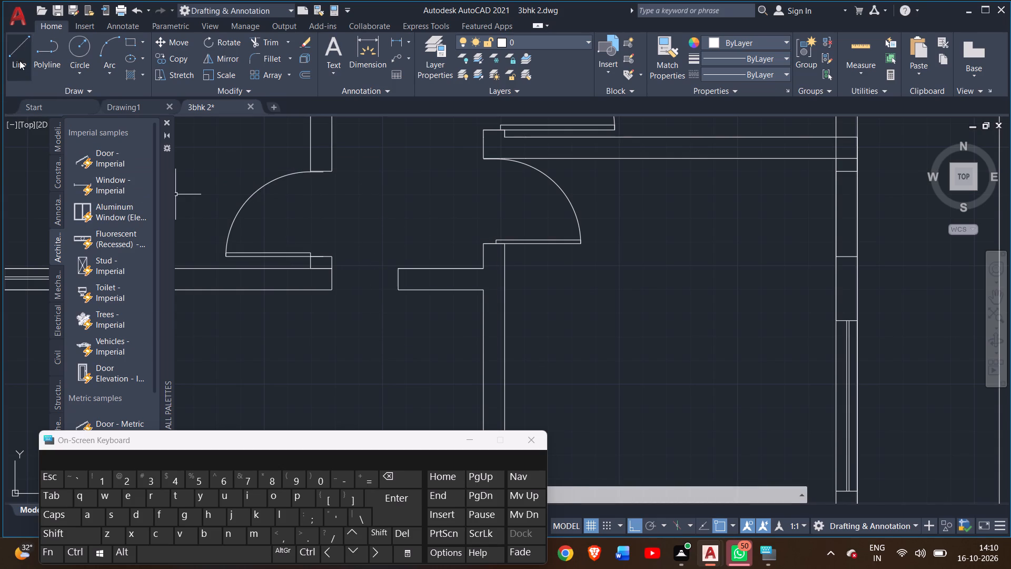
# Draw a line straight down to close the gap in the vertical wall's west face where the short stub wall joins it.
pyautogui.click(19, 61)
pyautogui.click(484, 270)
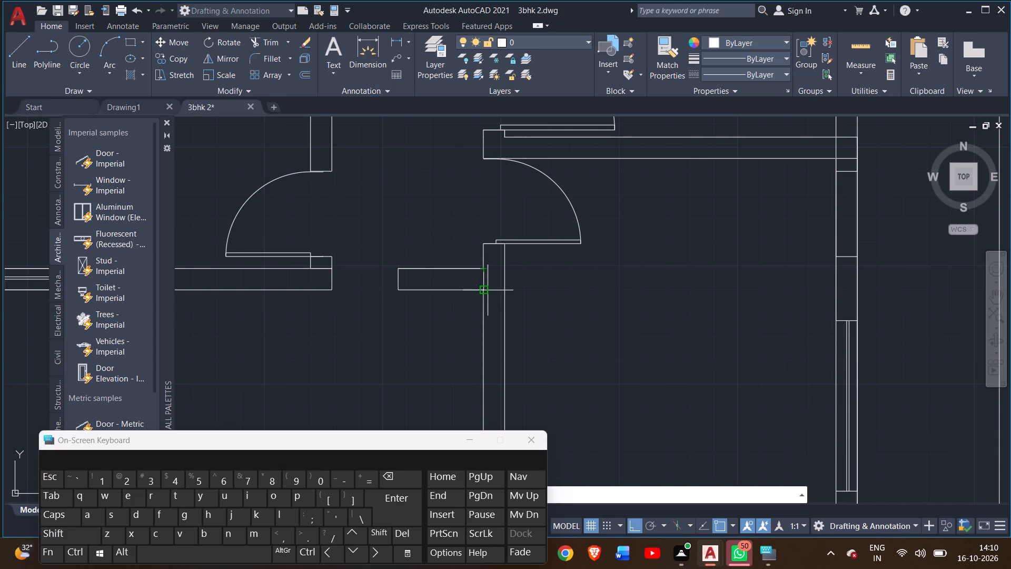
pyautogui.click(484, 294)
pyautogui.rightClick(454, 316)
pyautogui.tripleClick(467, 319)
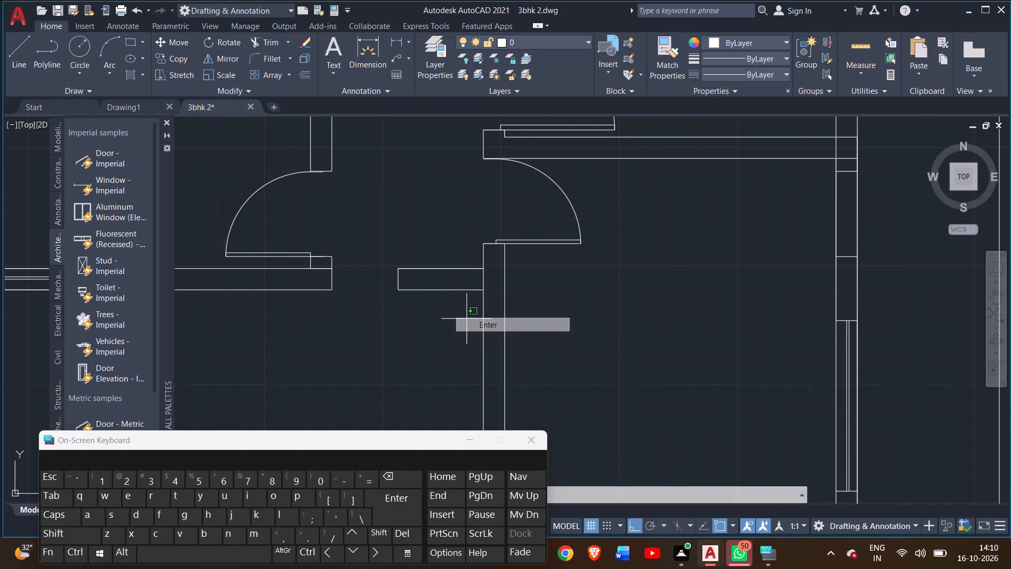
# Delete the short stub wall west of the vertical wall, both its faces and its end line.
pyautogui.click(409, 258)
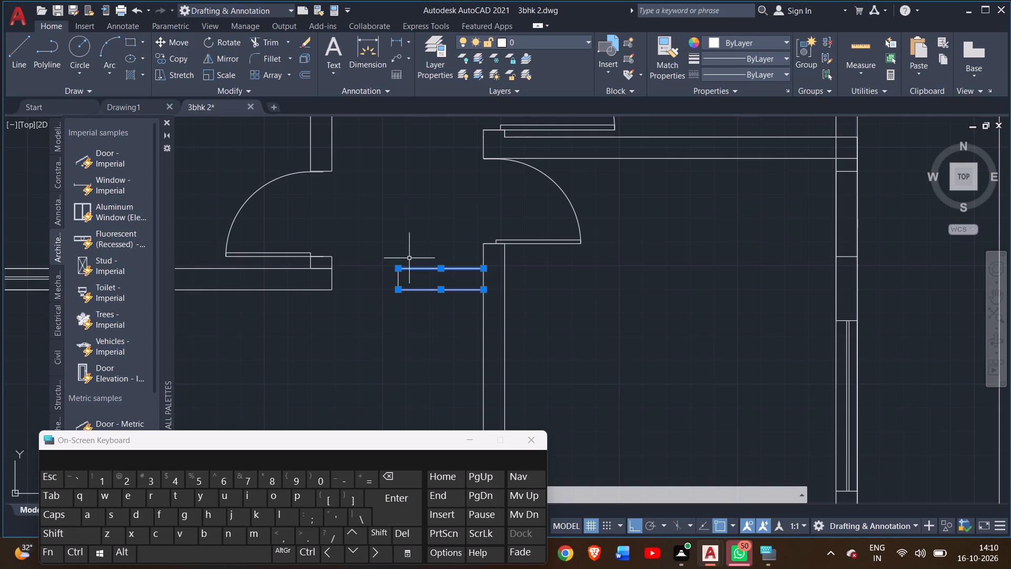
pyautogui.press('Delete')
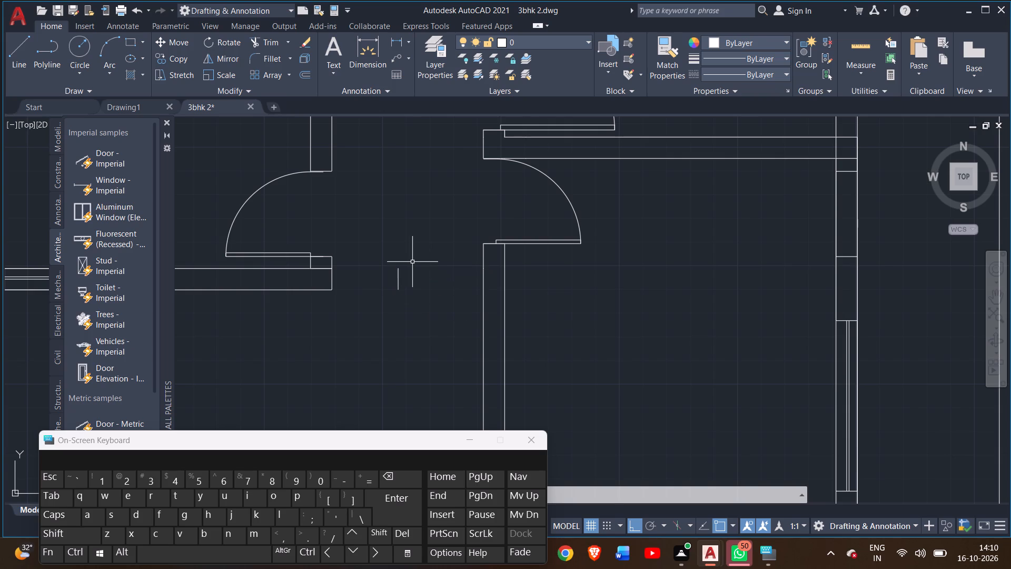
pyautogui.moveTo(408, 261); pyautogui.dragTo(392, 345)
pyautogui.click(392, 345)
pyautogui.press('Delete')
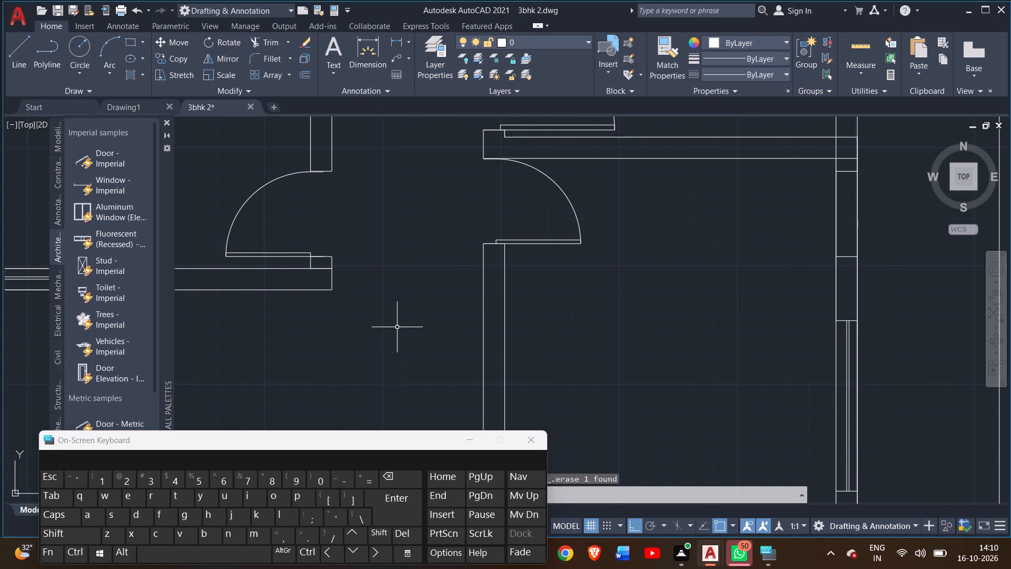
# Look over the plan from the passage doors down to the staircase for openings that still need a door.
pyautogui.scroll(-5, 396, 327)
pyautogui.scroll(3, 396, 327)
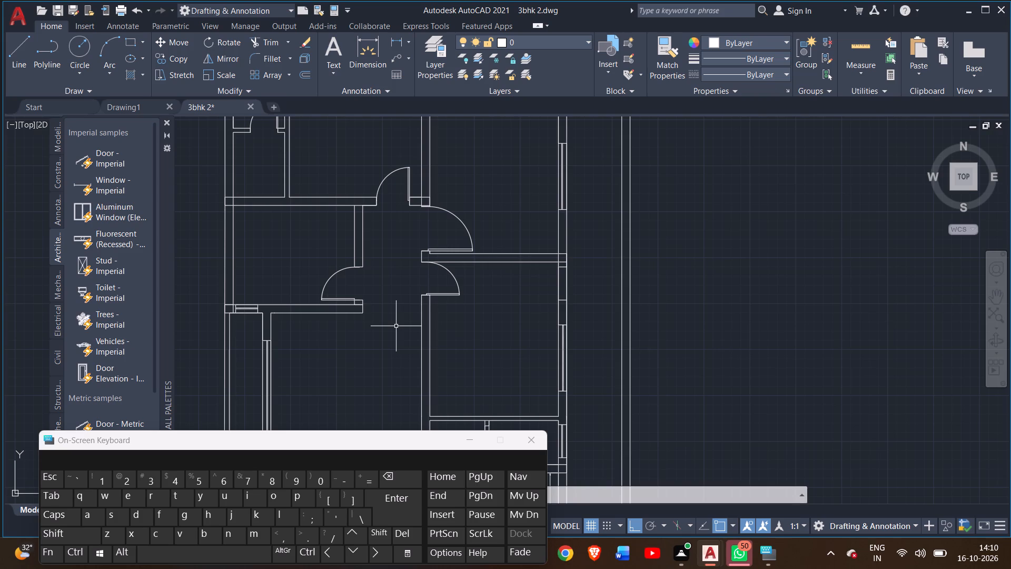
pyautogui.scroll(2, 293, 295)
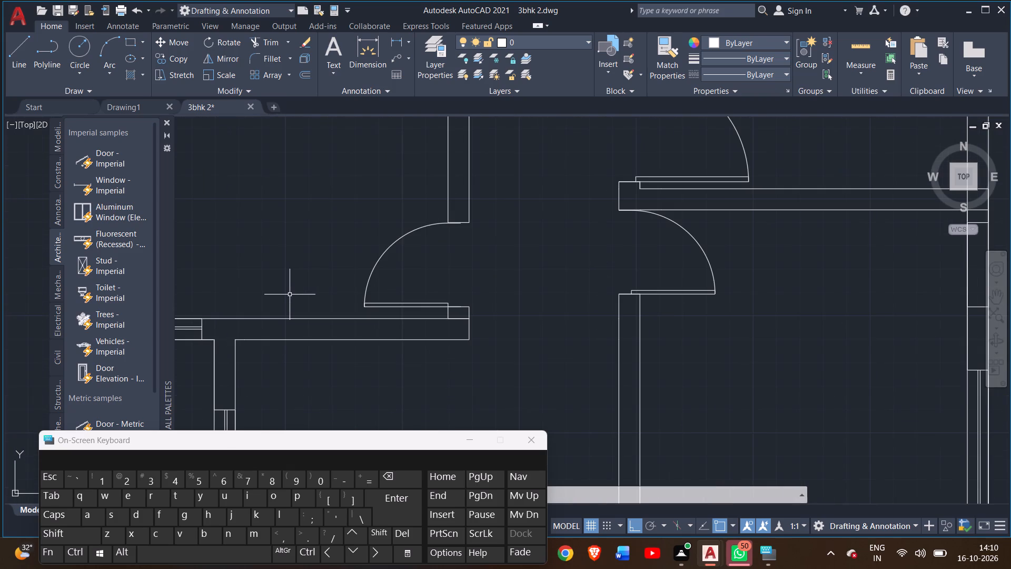
pyautogui.moveTo(289, 295); pyautogui.dragTo(425, 387, button='middle')
pyautogui.scroll(-1, 392, 350)
pyautogui.moveTo(389, 348); pyautogui.dragTo(393, 300, button='middle')
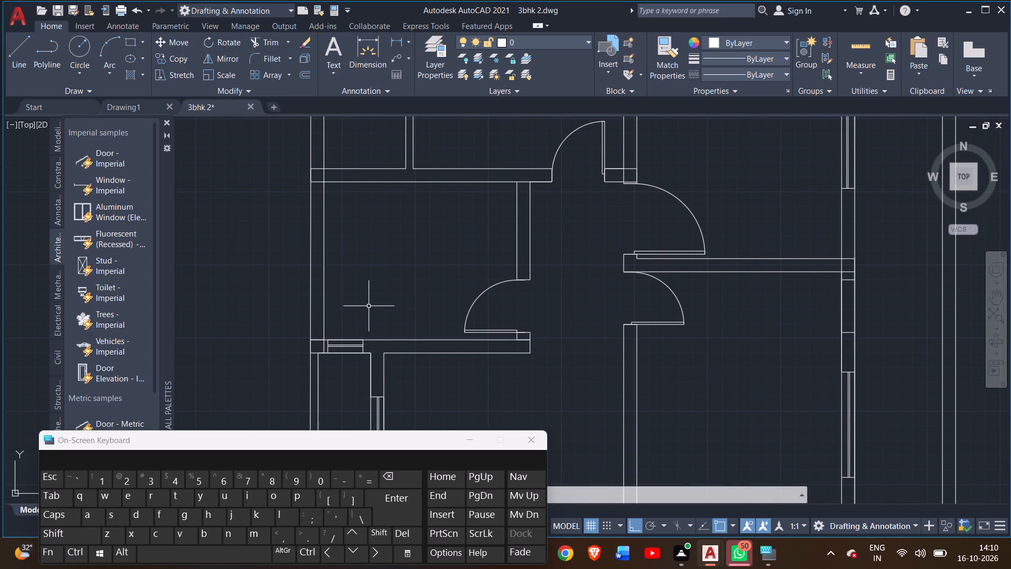
pyautogui.moveTo(369, 305); pyautogui.dragTo(353, 385, button='middle')
pyautogui.scroll(-1, 362, 321)
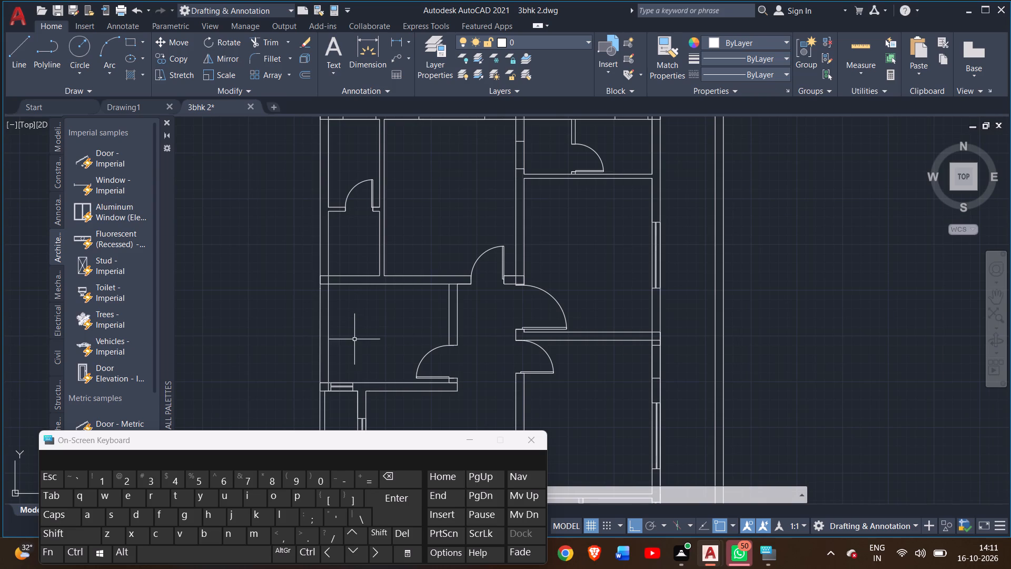
pyautogui.moveTo(351, 337); pyautogui.dragTo(340, 229, button='middle')
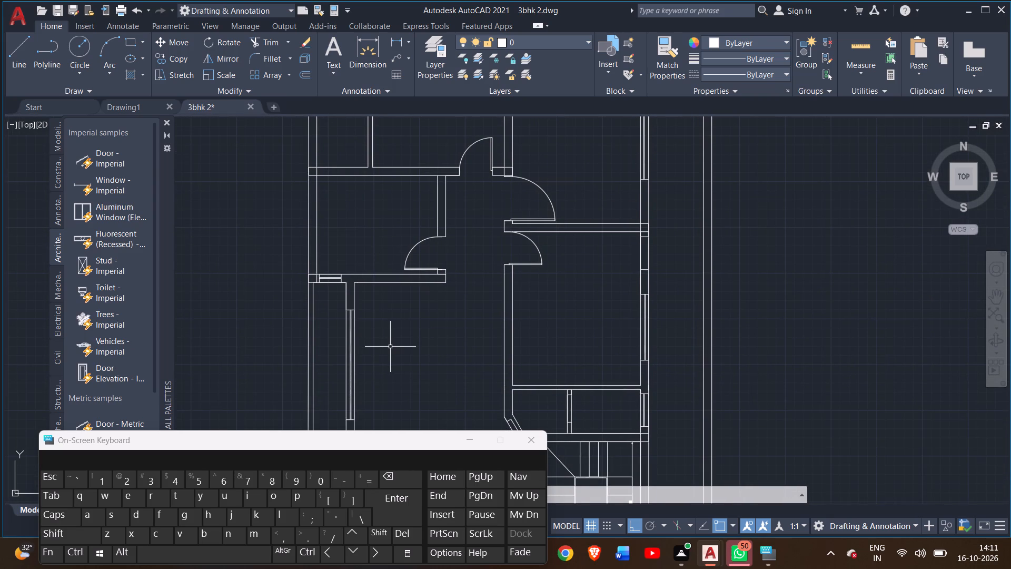
pyautogui.moveTo(388, 348); pyautogui.dragTo(374, 299, button='middle')
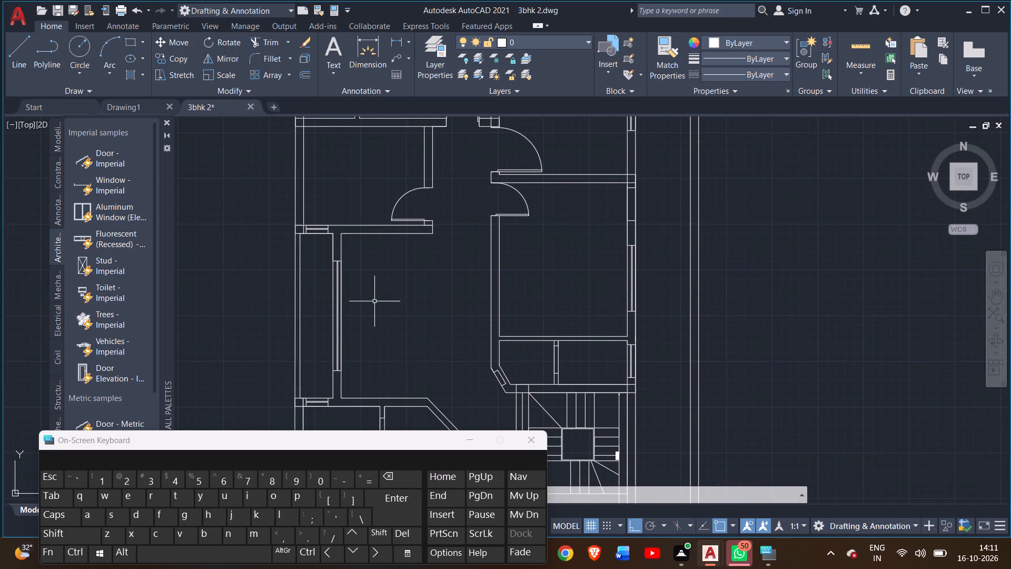
pyautogui.moveTo(406, 341); pyautogui.dragTo(401, 340, button='middle')
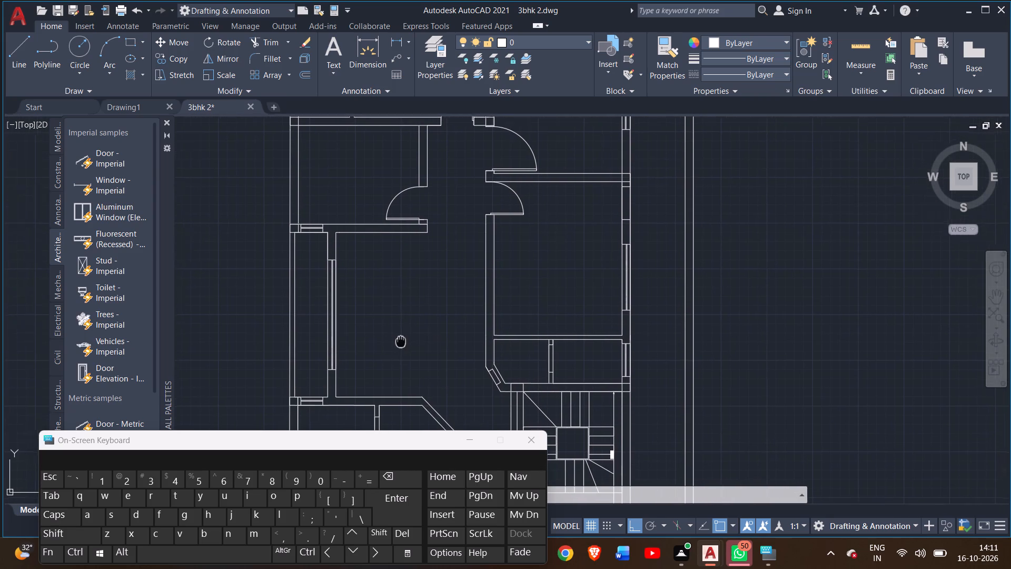
pyautogui.moveTo(401, 340); pyautogui.dragTo(379, 284, button='middle')
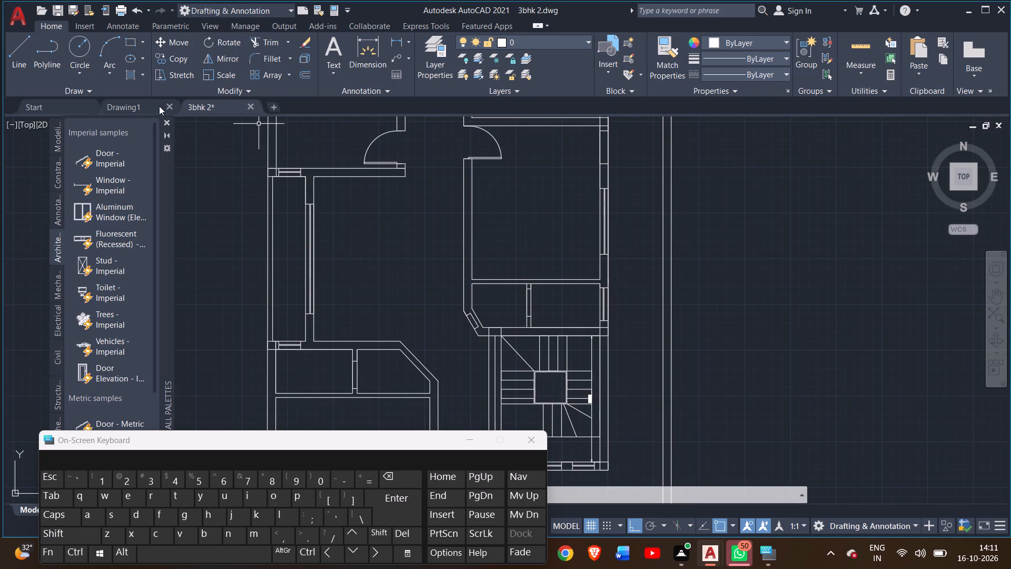
# Copy the smaller room door, by its lower jamb corner, onto the lower jamb of the partition opening in the narrow room above the staircase.
pyautogui.click(490, 156)
pyautogui.click(157, 54)
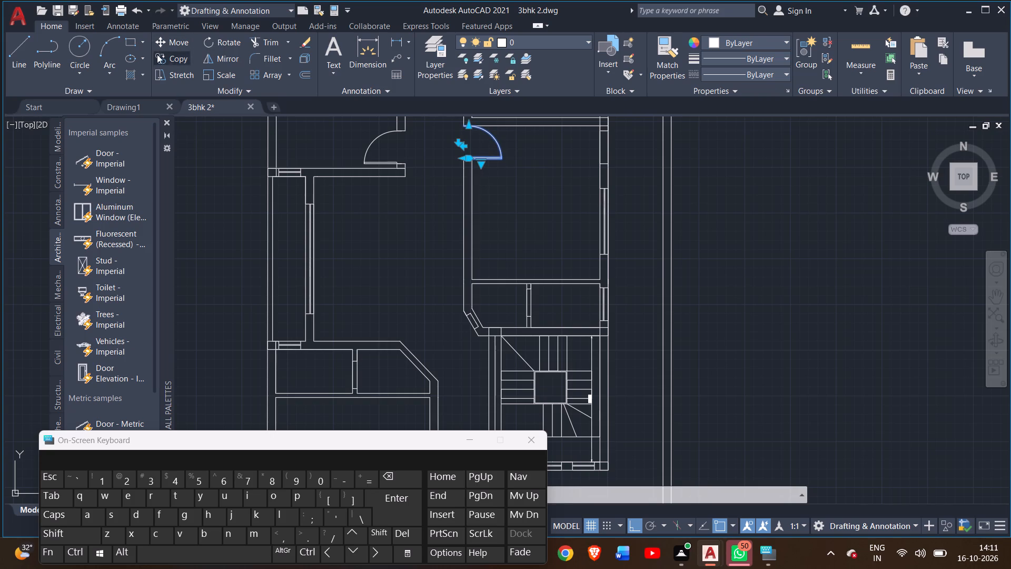
pyautogui.moveTo(462, 158); pyautogui.dragTo(461, 209)
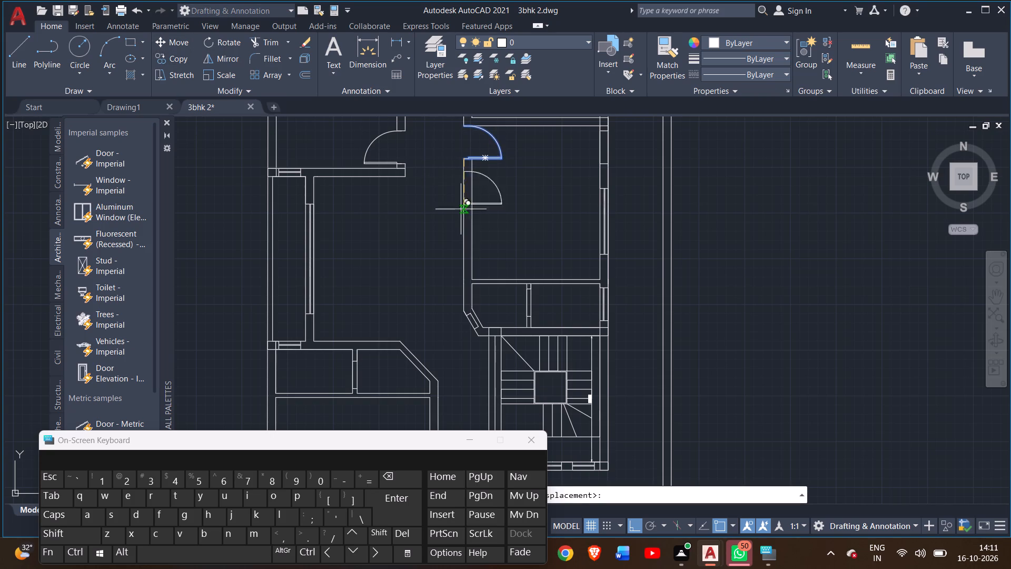
pyautogui.moveTo(461, 209); pyautogui.dragTo(509, 300)
pyautogui.moveTo(509, 300); pyautogui.dragTo(524, 317)
pyautogui.click(524, 317)
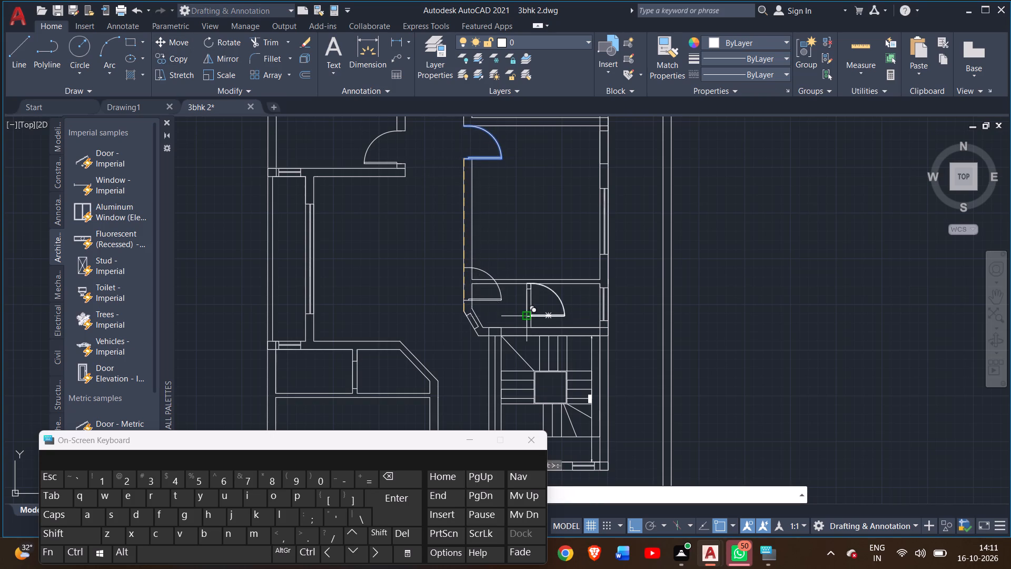
pyautogui.rightClick(498, 226)
pyautogui.click(514, 233)
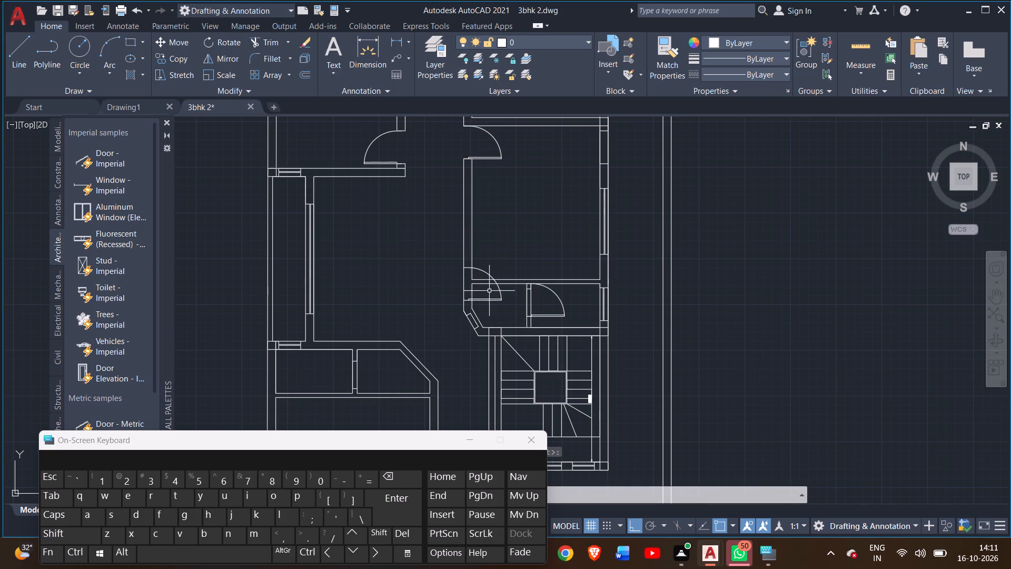
# Delete the stray door copy at the west wall near the angled corner.
pyautogui.doubleClick(493, 300)
pyautogui.press('Delete')
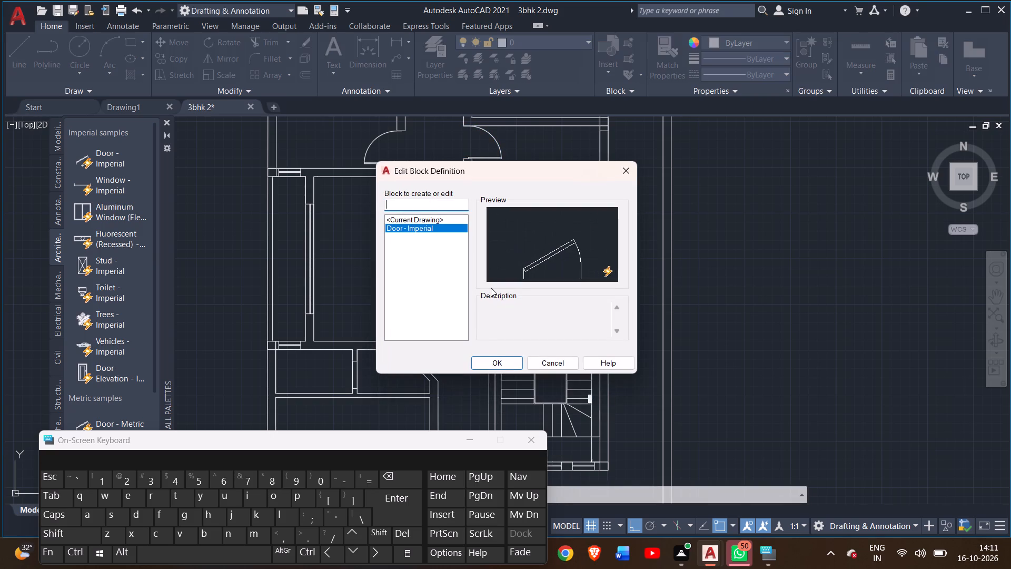
pyautogui.click(630, 166)
pyautogui.click(493, 299)
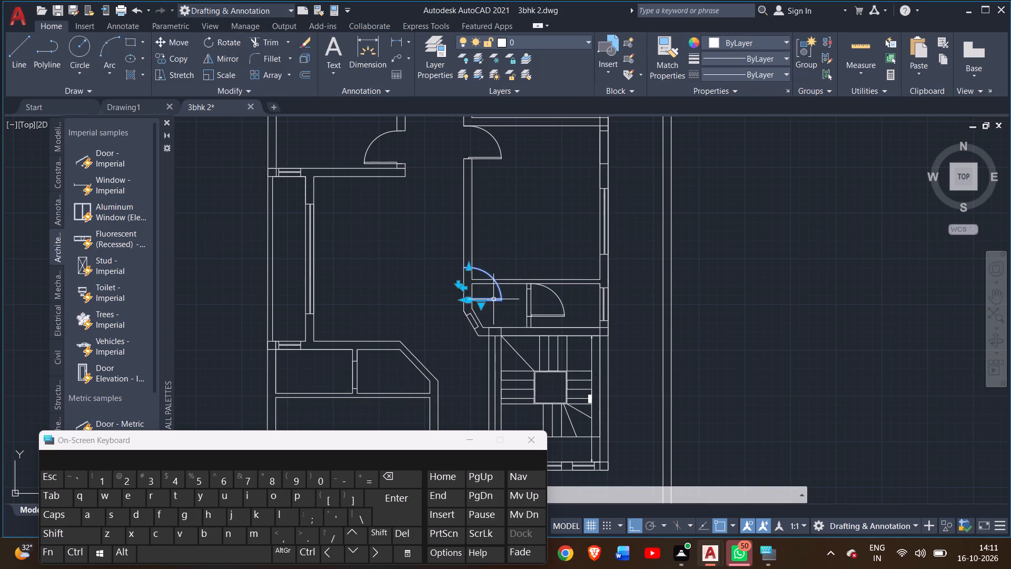
pyautogui.press('Delete')
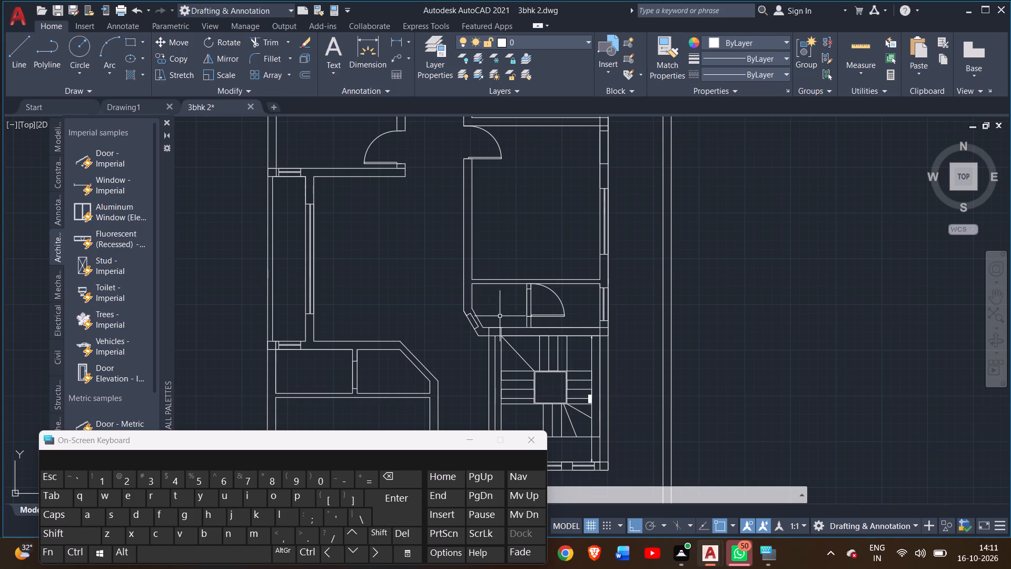
# Flip the door in the narrow room's partition vertically so its leaf is on the north side, and clear the selection.
pyautogui.click(542, 316)
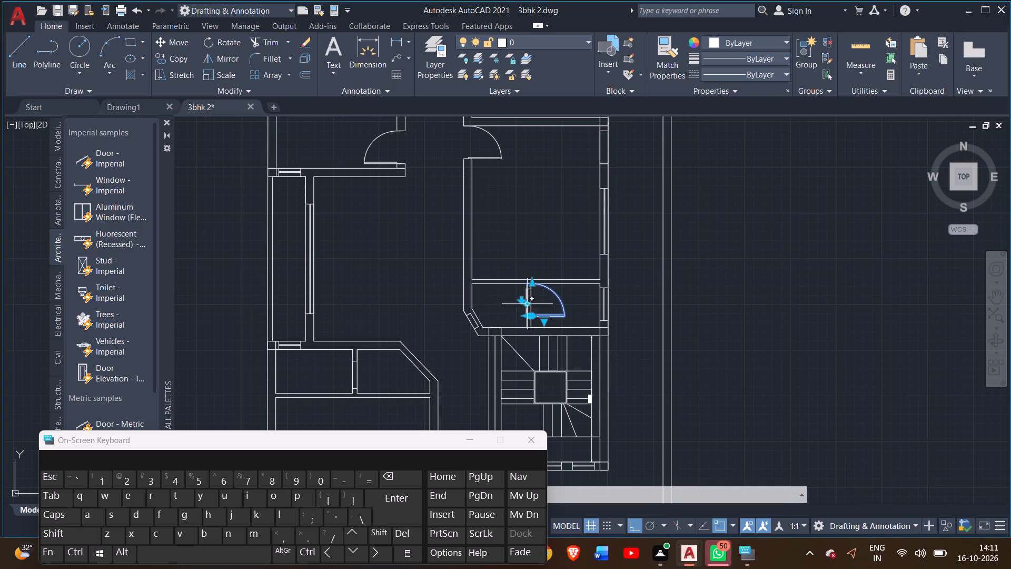
pyautogui.doubleClick(523, 298)
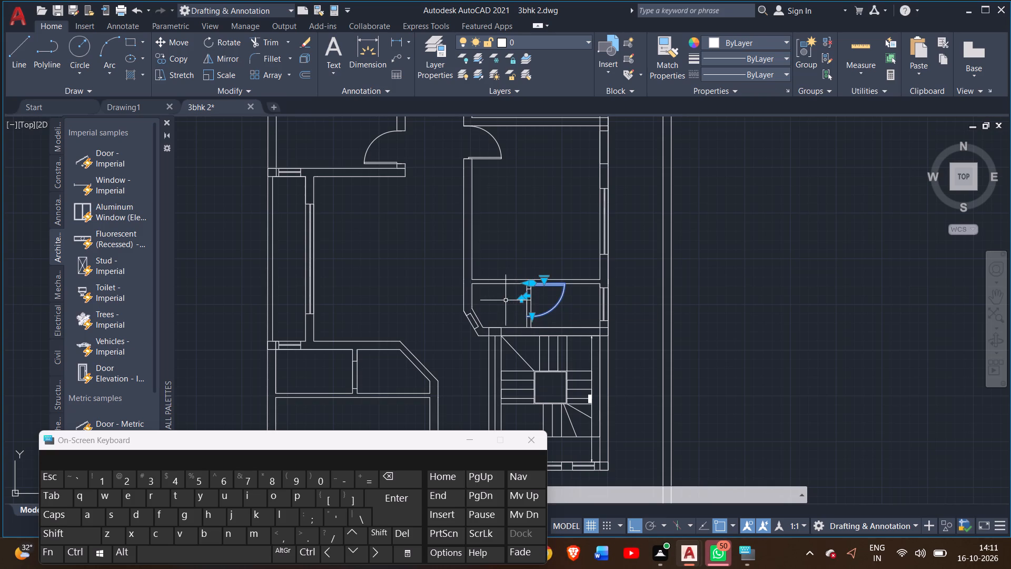
pyautogui.doubleClick(505, 300)
pyautogui.rightClick(504, 300)
pyautogui.doubleClick(488, 305)
pyautogui.press('Escape')
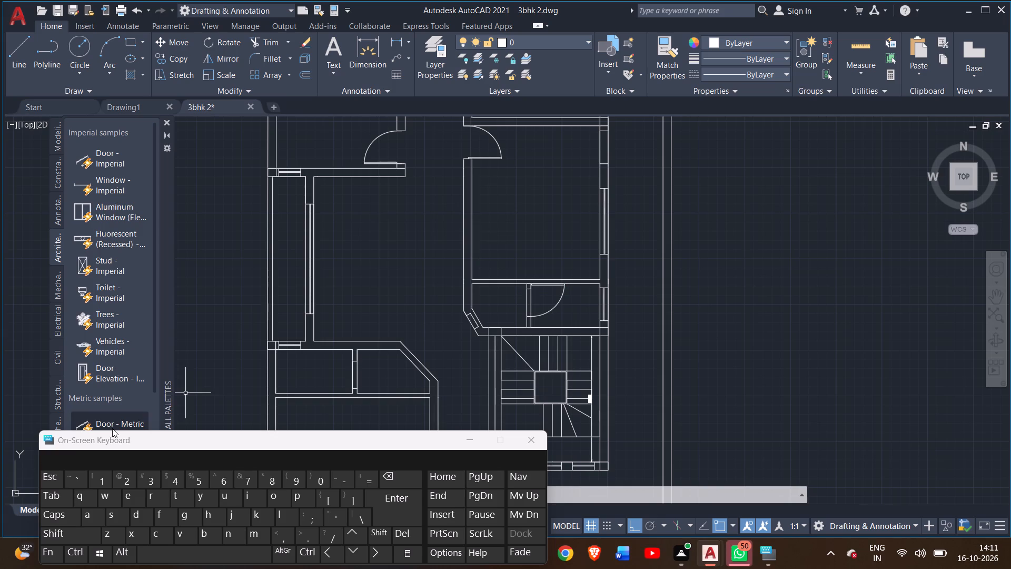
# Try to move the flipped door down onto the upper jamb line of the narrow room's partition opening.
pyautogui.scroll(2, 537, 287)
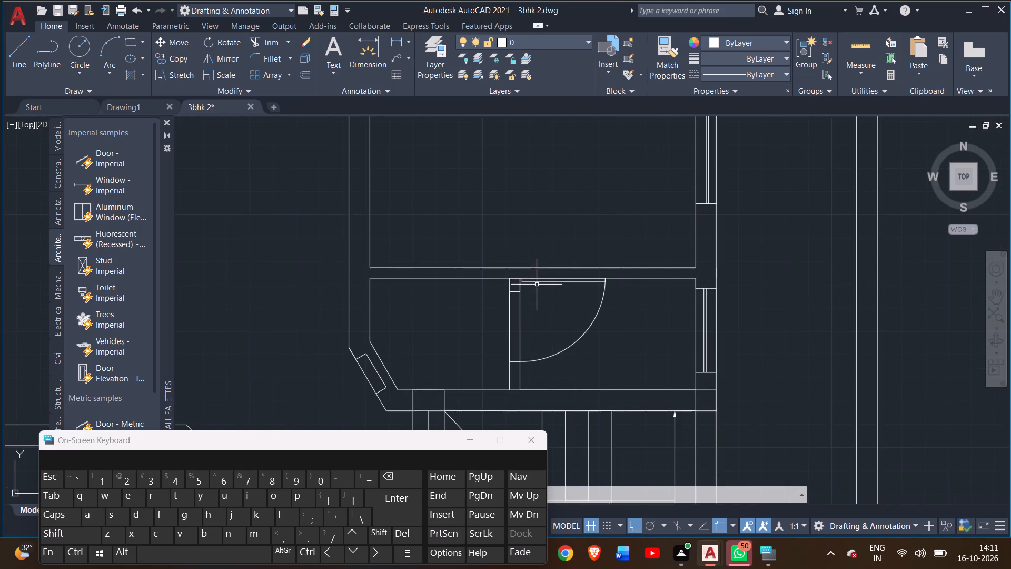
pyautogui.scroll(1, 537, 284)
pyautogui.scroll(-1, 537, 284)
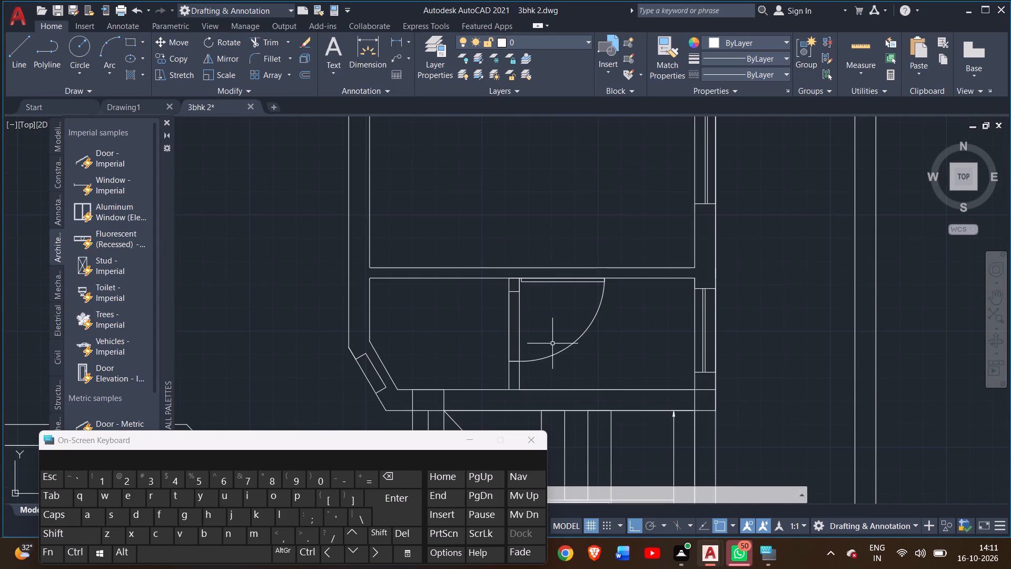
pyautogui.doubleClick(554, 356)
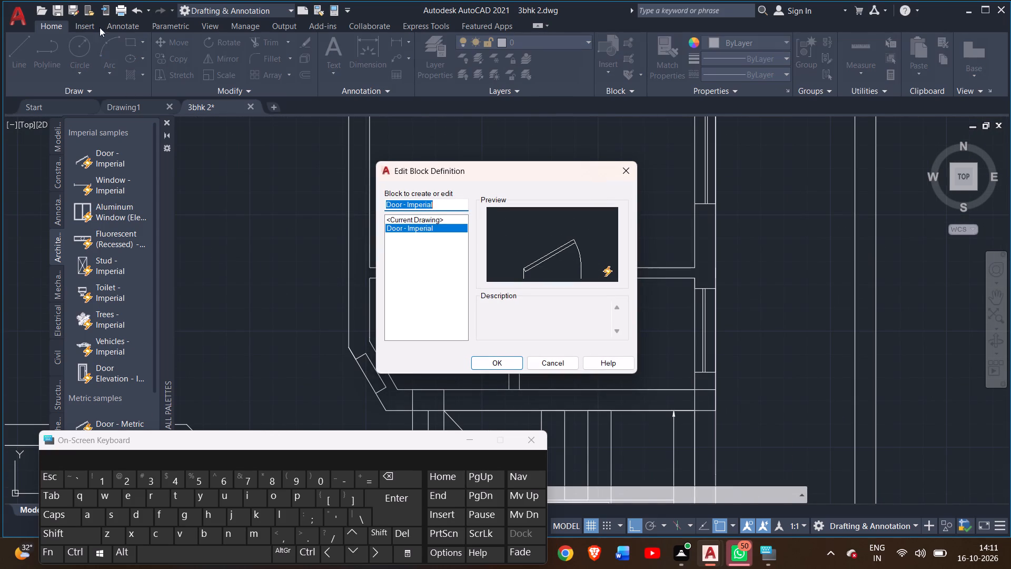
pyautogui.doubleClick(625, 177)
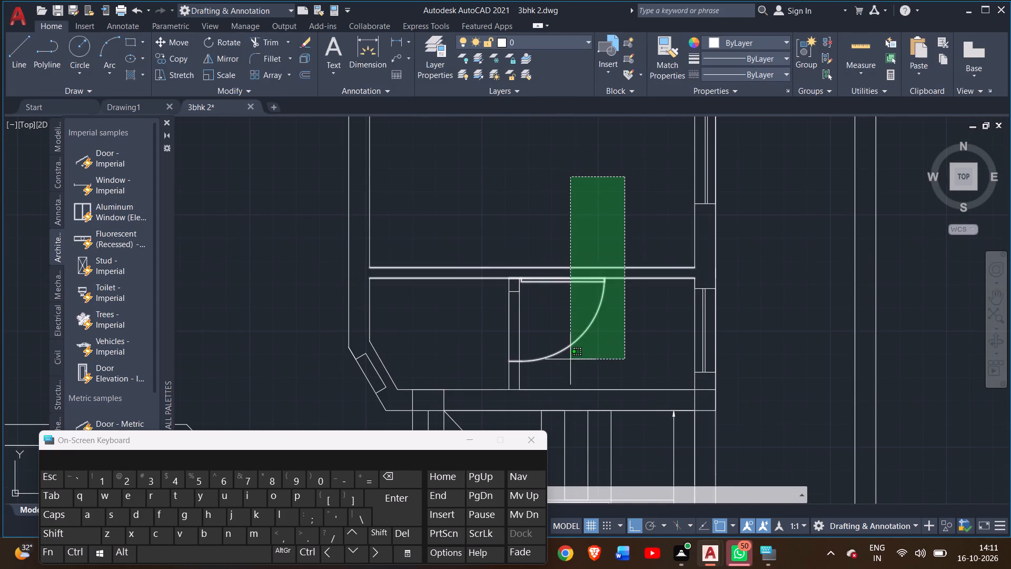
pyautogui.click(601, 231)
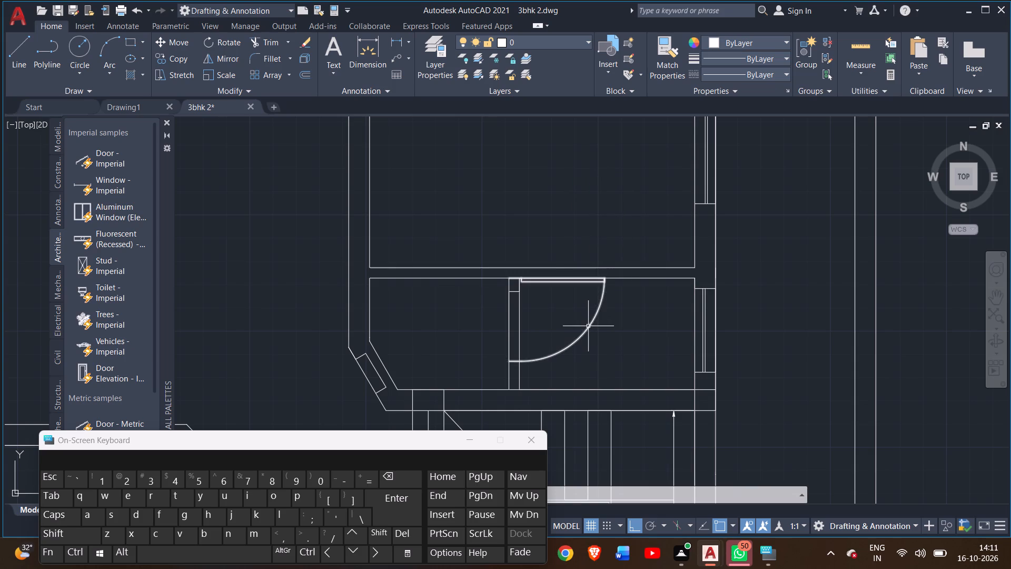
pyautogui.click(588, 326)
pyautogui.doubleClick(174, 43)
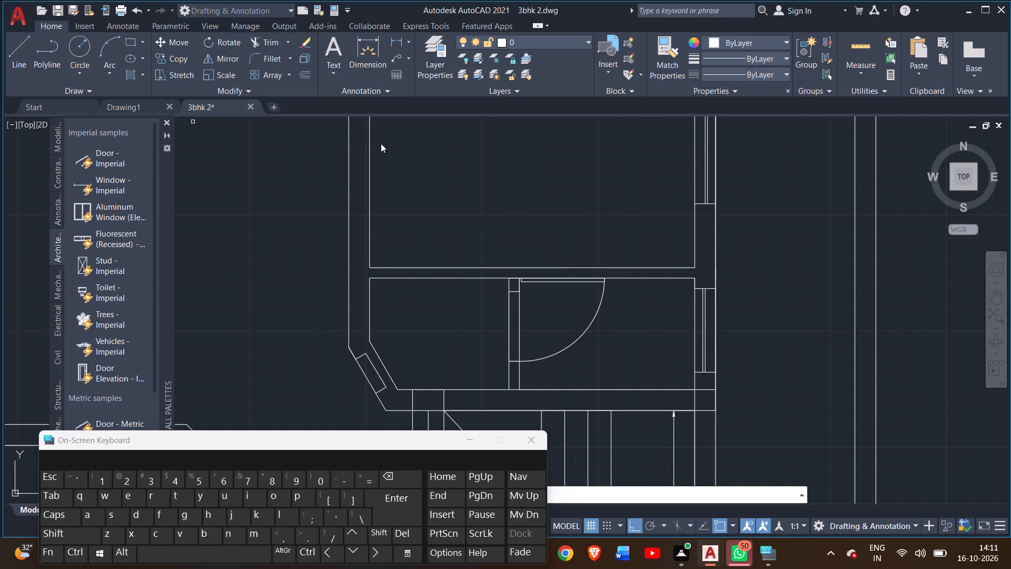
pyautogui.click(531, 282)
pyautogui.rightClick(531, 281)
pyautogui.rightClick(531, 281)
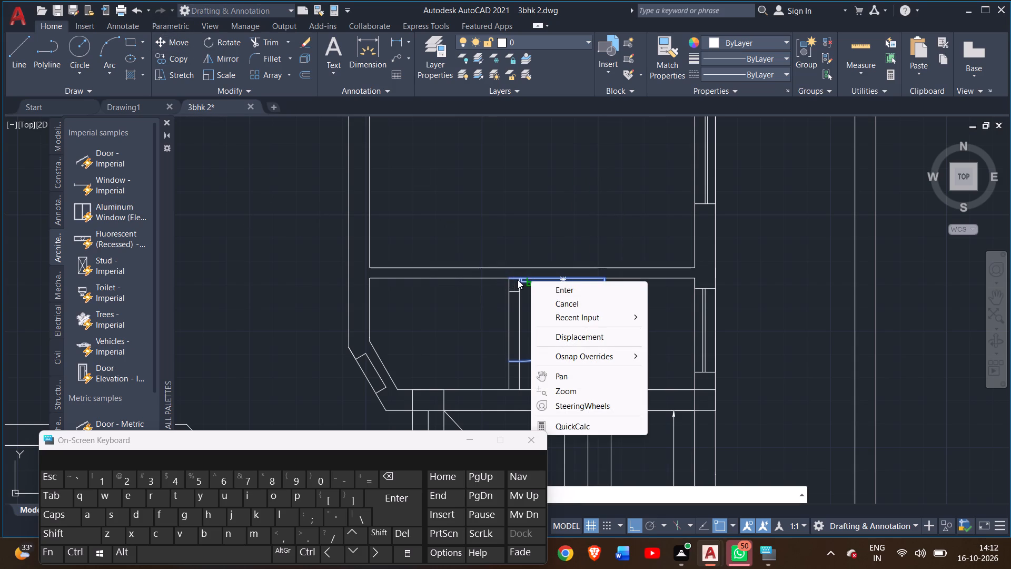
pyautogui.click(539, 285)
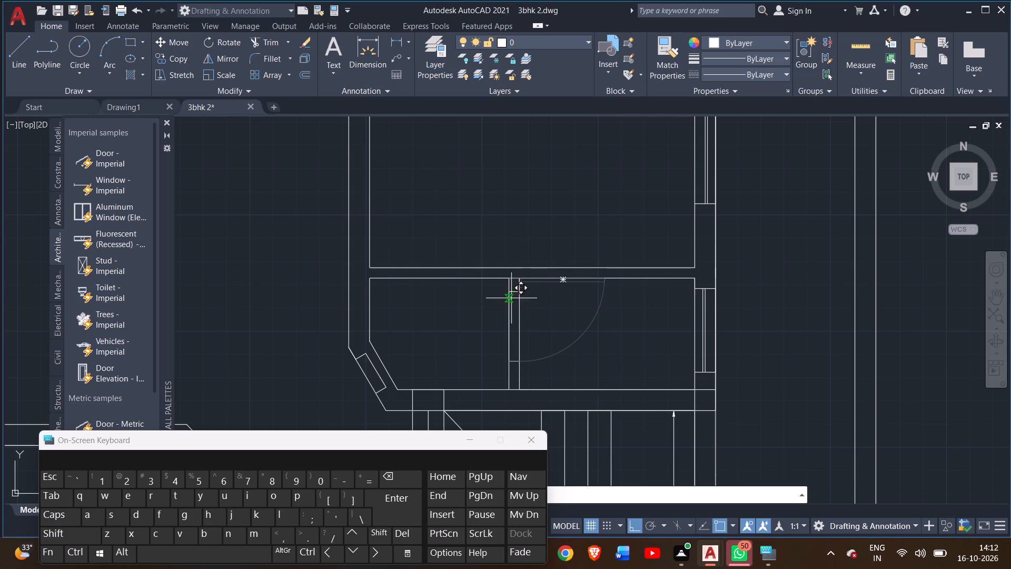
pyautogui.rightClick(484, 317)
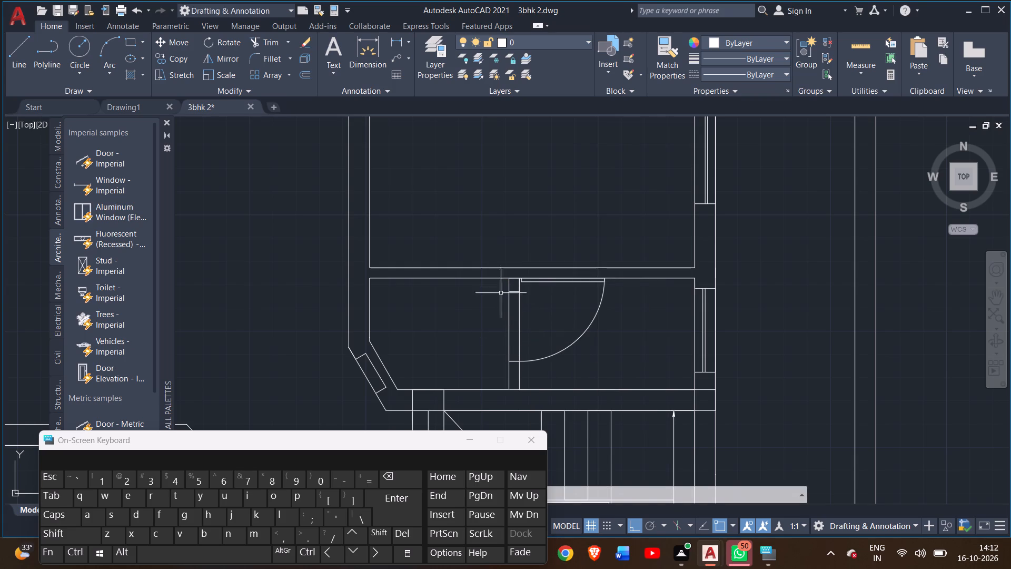
# Move the narrow room's door down so its upper hinge-side corner sits on the partition opening's upper jamb line.
pyautogui.click(522, 282)
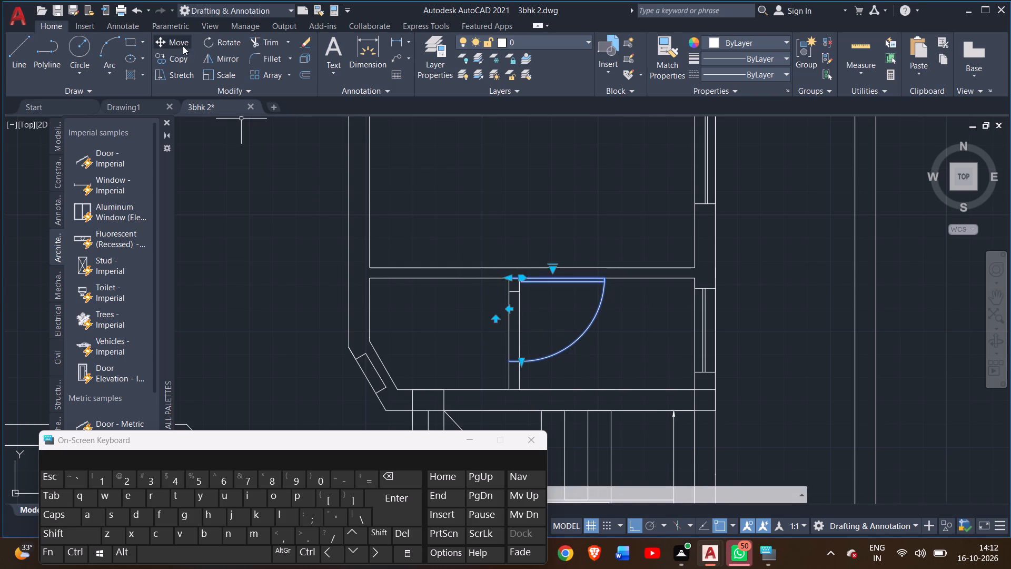
pyautogui.doubleClick(183, 46)
pyautogui.moveTo(509, 277); pyautogui.dragTo(509, 293)
pyautogui.doubleClick(509, 293)
pyautogui.click(482, 294)
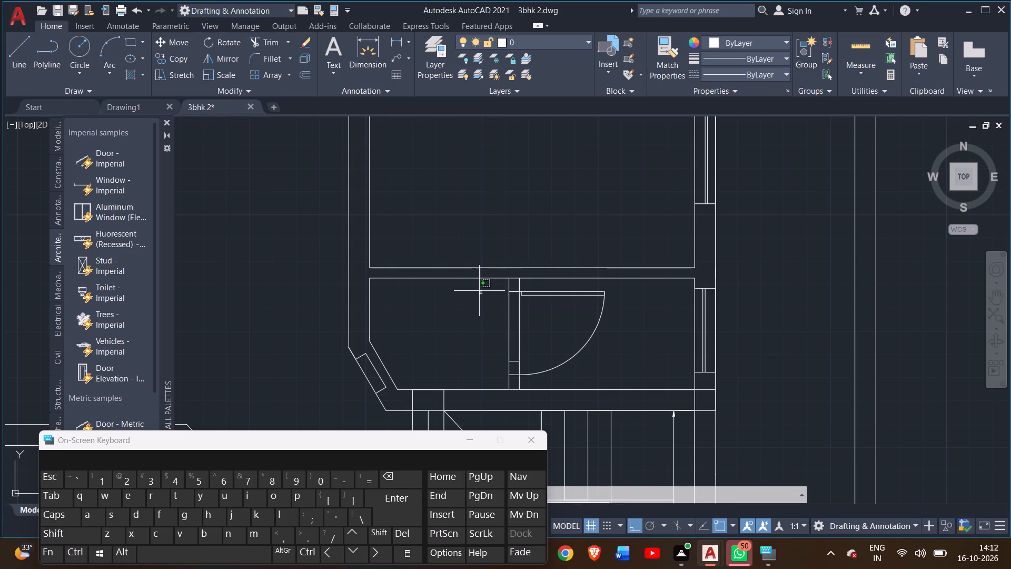
pyautogui.rightClick(479, 290)
pyautogui.click(387, 293)
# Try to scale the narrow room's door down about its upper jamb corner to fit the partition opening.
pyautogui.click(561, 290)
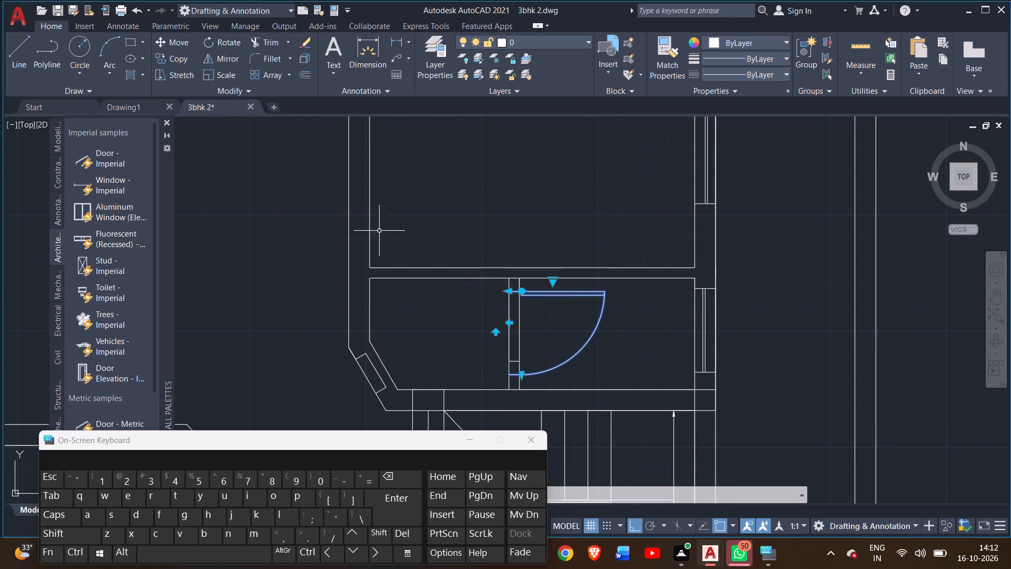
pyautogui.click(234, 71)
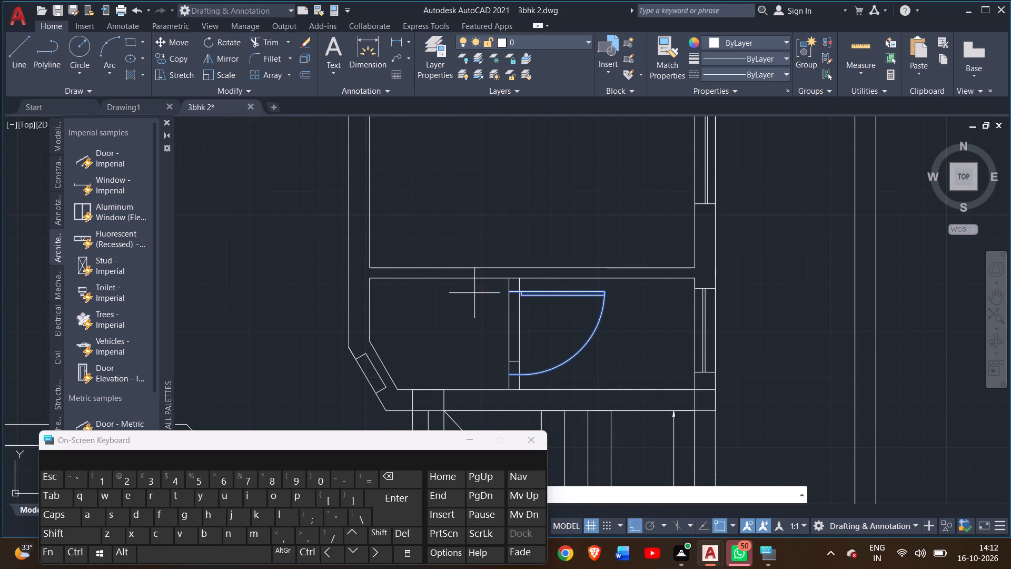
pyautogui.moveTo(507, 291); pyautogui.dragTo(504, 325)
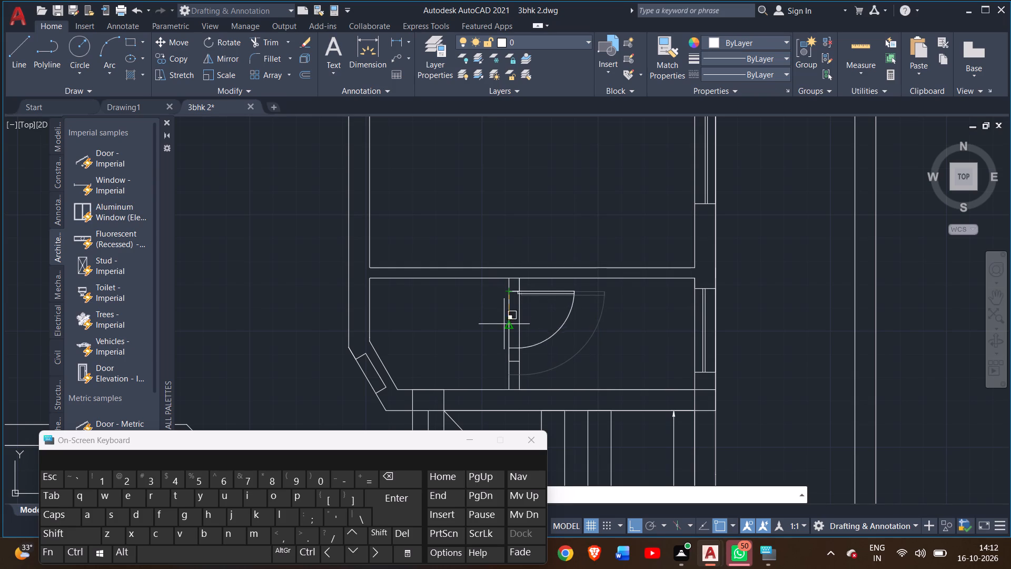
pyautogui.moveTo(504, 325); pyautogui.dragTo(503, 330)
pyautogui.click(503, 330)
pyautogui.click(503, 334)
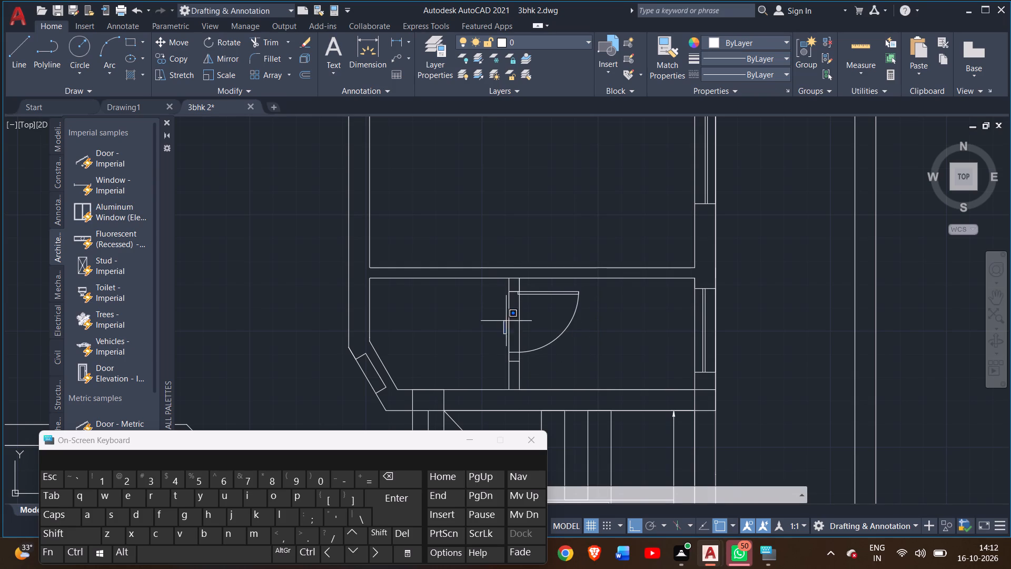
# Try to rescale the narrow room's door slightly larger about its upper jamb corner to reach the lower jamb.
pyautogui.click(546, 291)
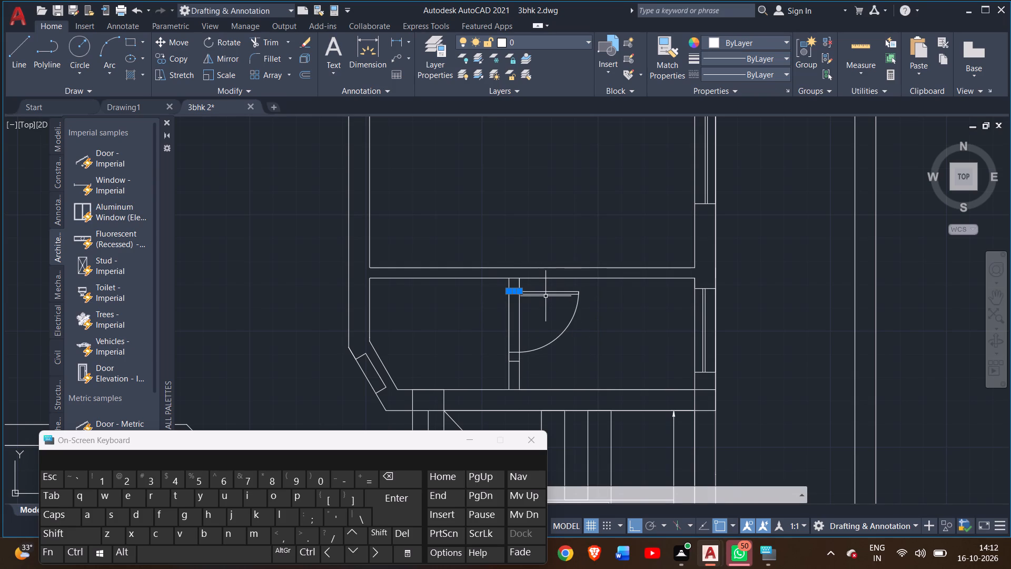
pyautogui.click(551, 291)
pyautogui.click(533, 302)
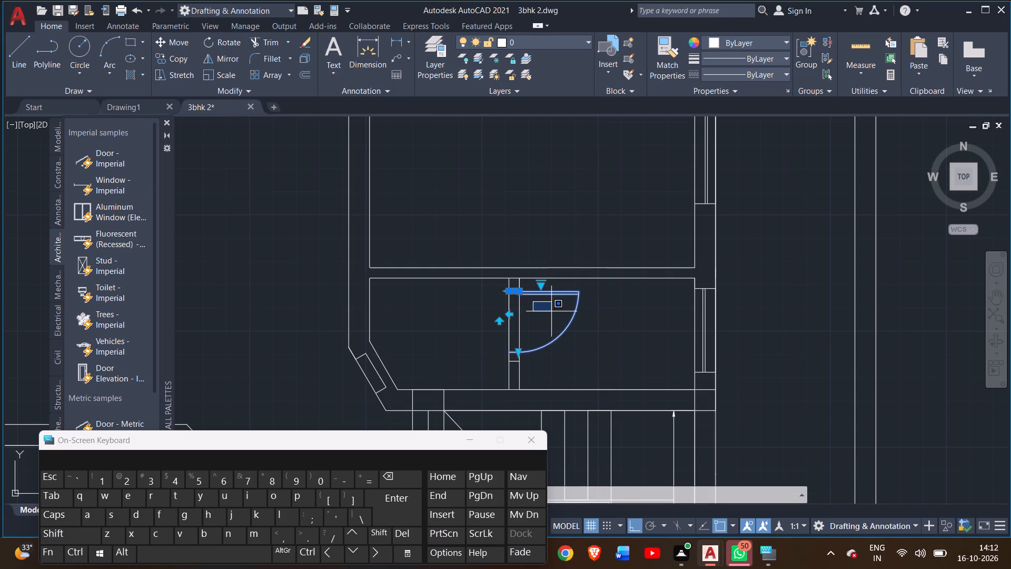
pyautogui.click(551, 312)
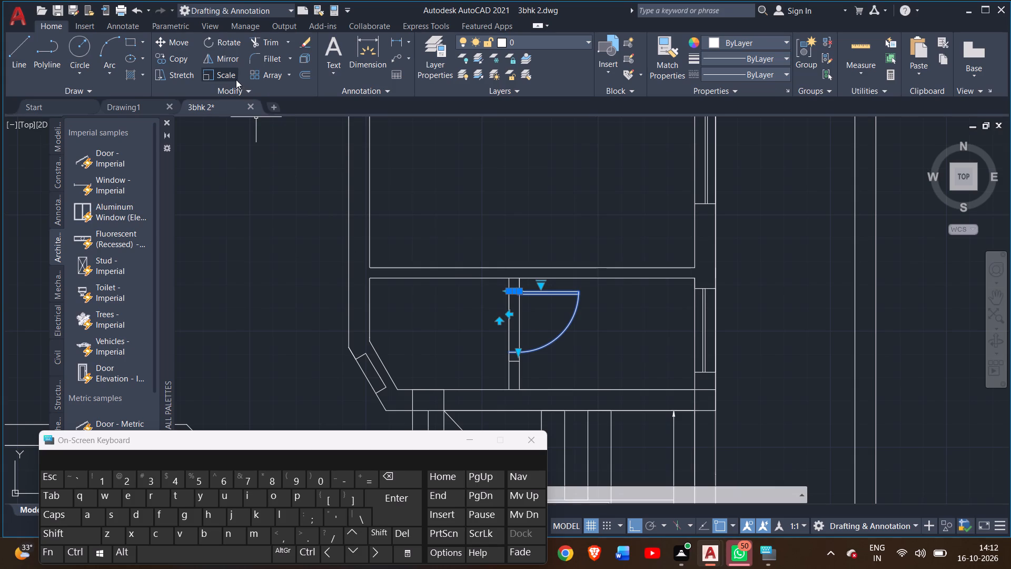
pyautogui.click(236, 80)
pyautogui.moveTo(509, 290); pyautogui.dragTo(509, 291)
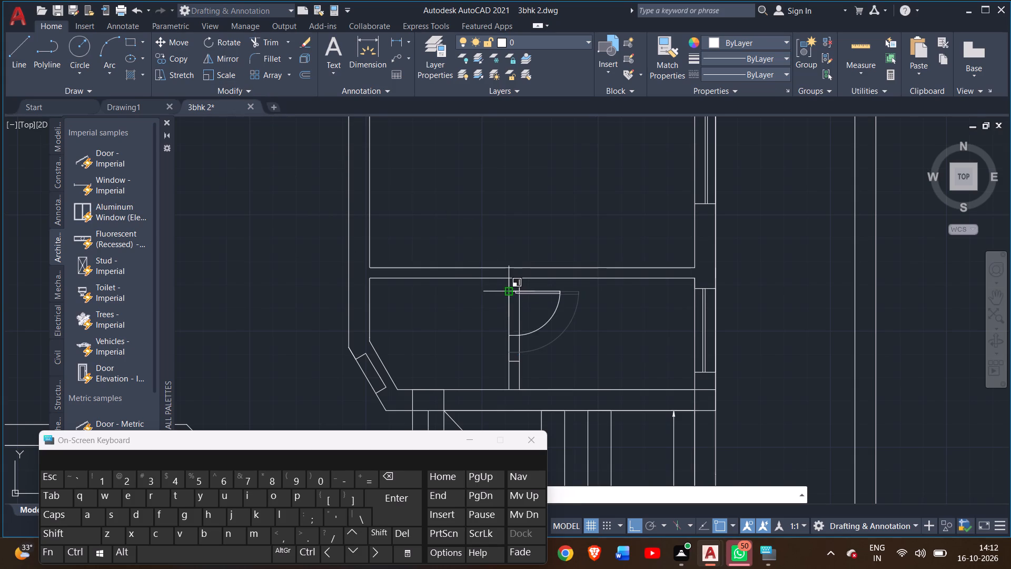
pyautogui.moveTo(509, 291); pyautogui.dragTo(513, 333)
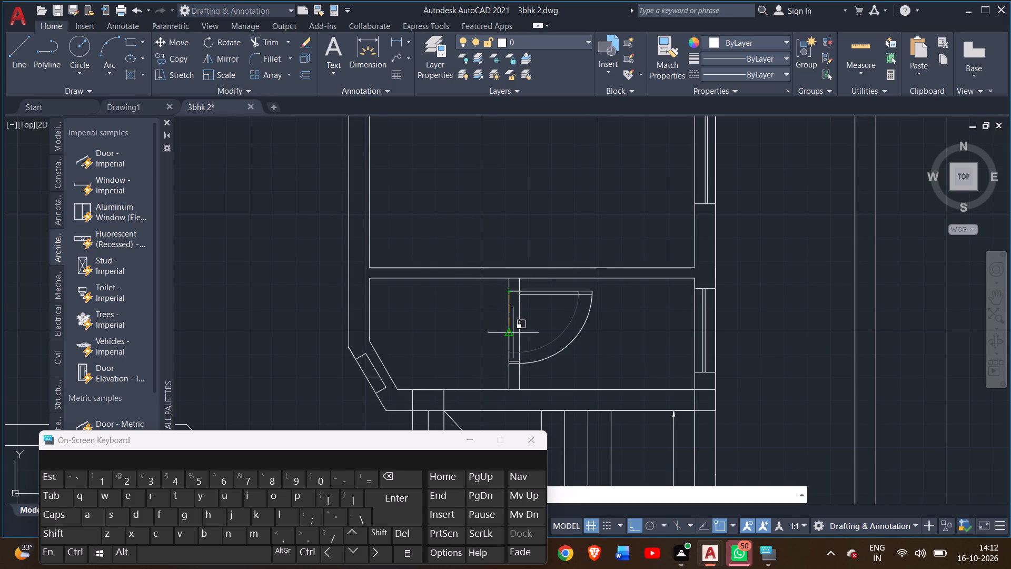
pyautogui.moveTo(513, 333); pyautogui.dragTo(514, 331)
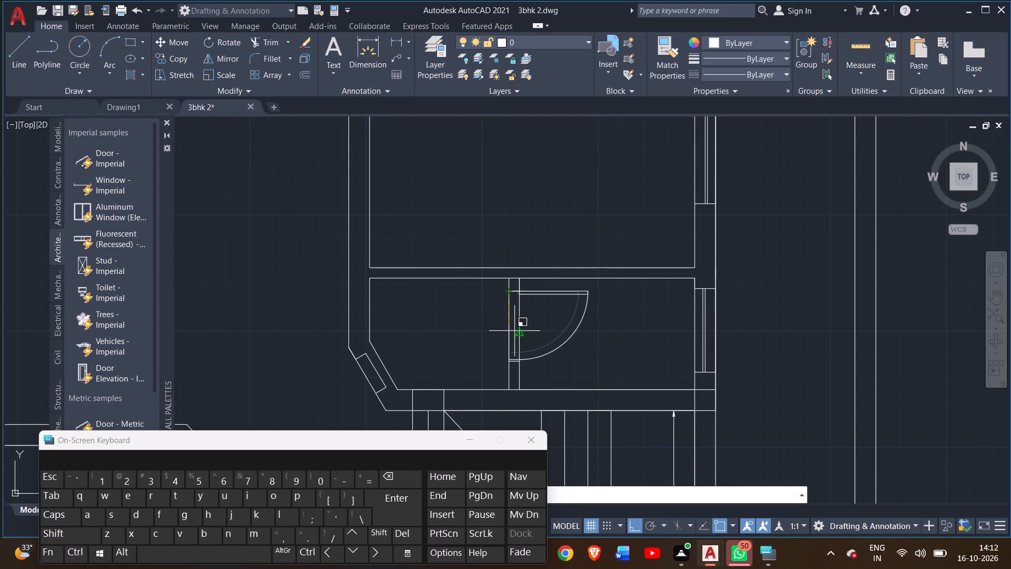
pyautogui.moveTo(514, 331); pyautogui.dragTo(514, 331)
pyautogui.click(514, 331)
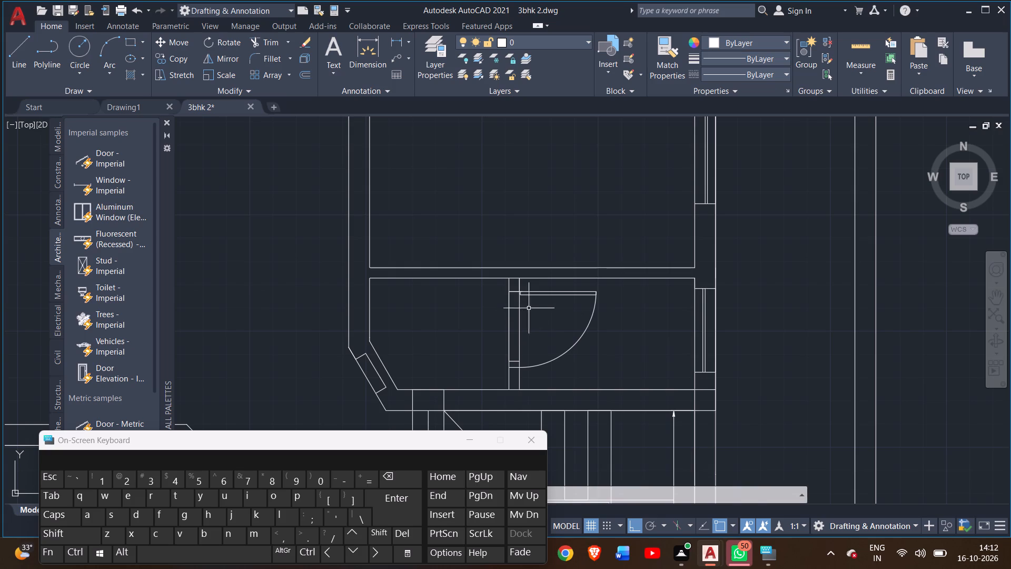
# Scale the narrow room's door down about its upper jamb corner so its swing ends on the opening's lower jamb line.
pyautogui.click(547, 292)
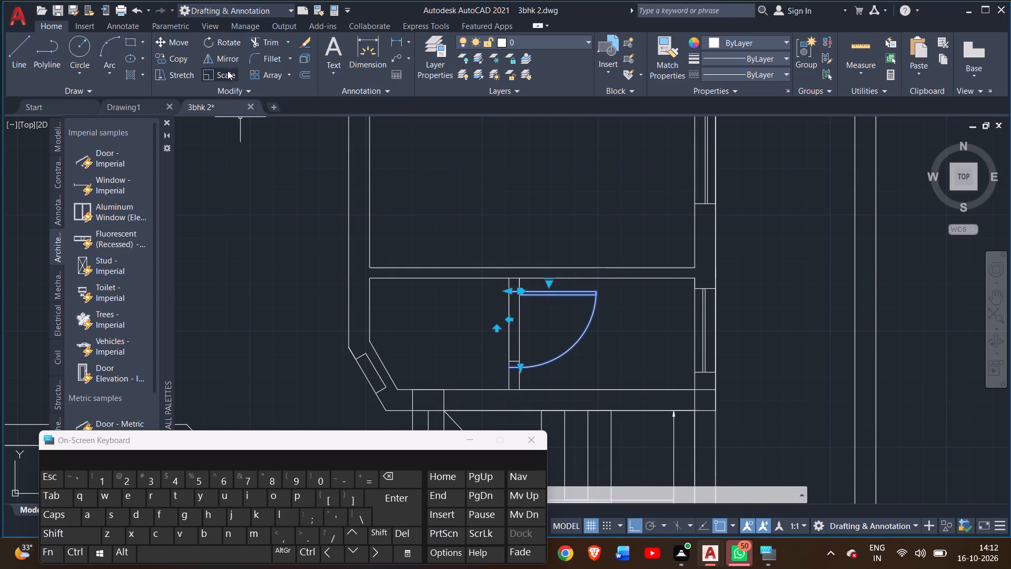
pyautogui.click(227, 70)
pyautogui.moveTo(506, 289); pyautogui.dragTo(506, 291)
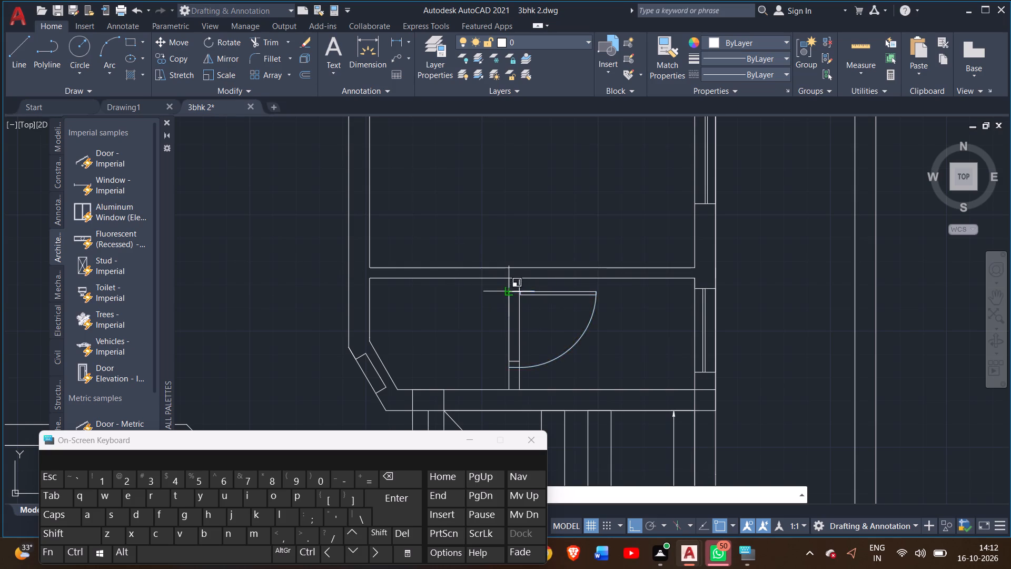
pyautogui.moveTo(506, 291); pyautogui.dragTo(512, 329)
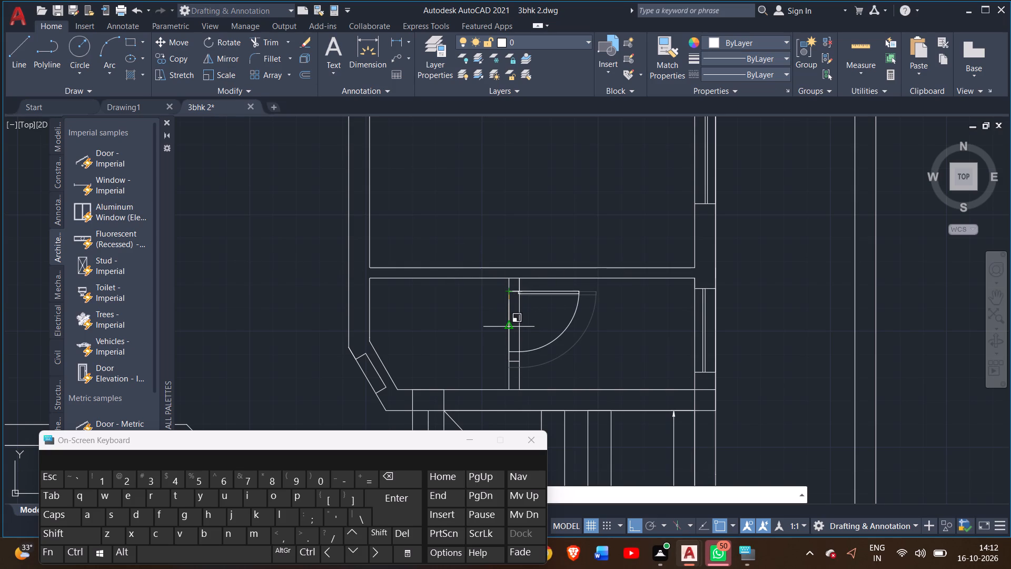
pyautogui.moveTo(512, 329); pyautogui.dragTo(517, 331)
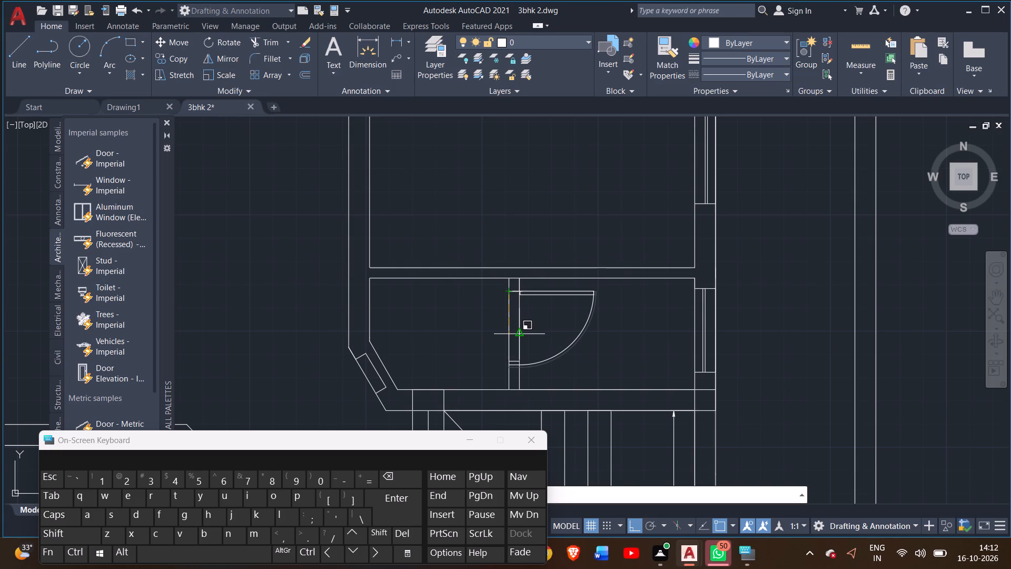
pyautogui.moveTo(517, 331); pyautogui.dragTo(524, 329)
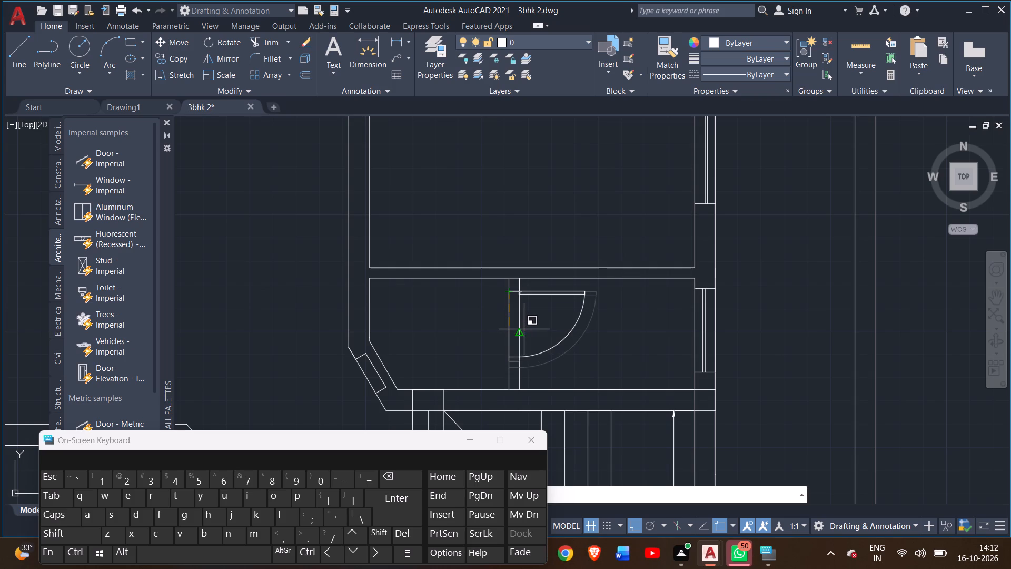
pyautogui.moveTo(524, 329); pyautogui.dragTo(527, 331)
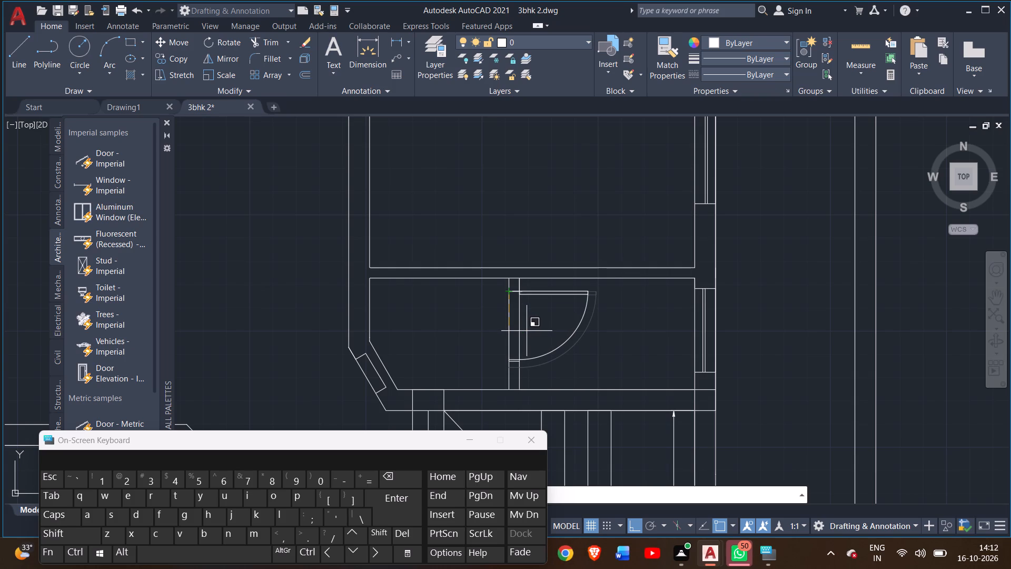
pyautogui.moveTo(527, 331); pyautogui.dragTo(529, 331)
pyautogui.click(529, 331)
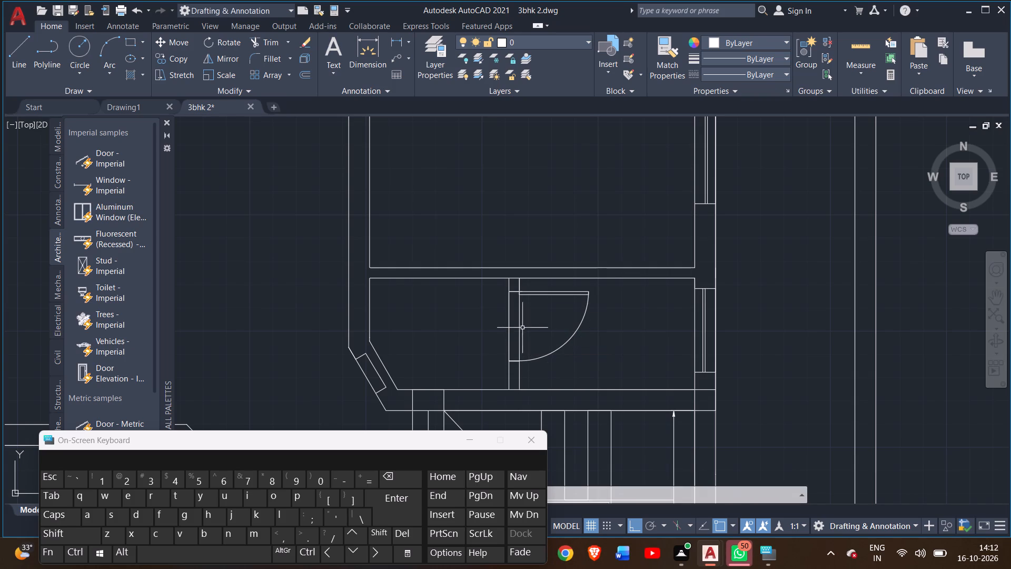
# Trim the partition's wall lines across the door opening in the narrow room above the staircase.
pyautogui.scroll(-2, 439, 312)
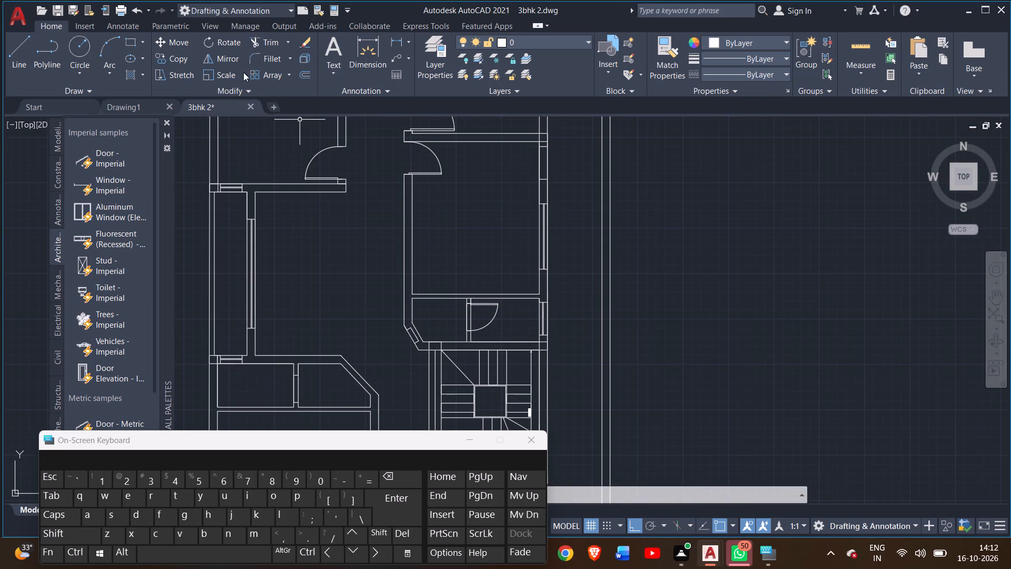
pyautogui.click(255, 39)
pyautogui.scroll(2, 466, 318)
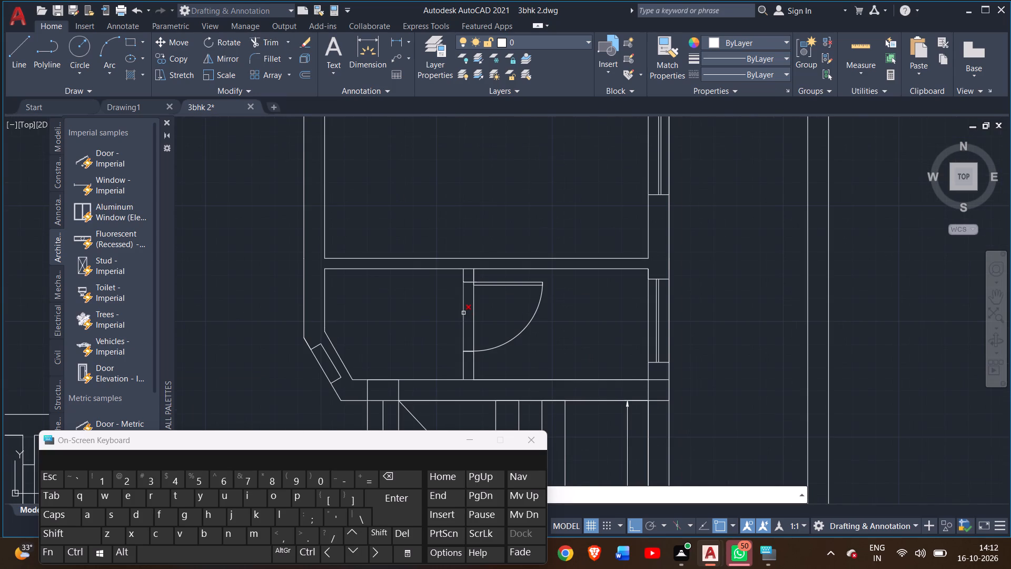
pyautogui.click(463, 312)
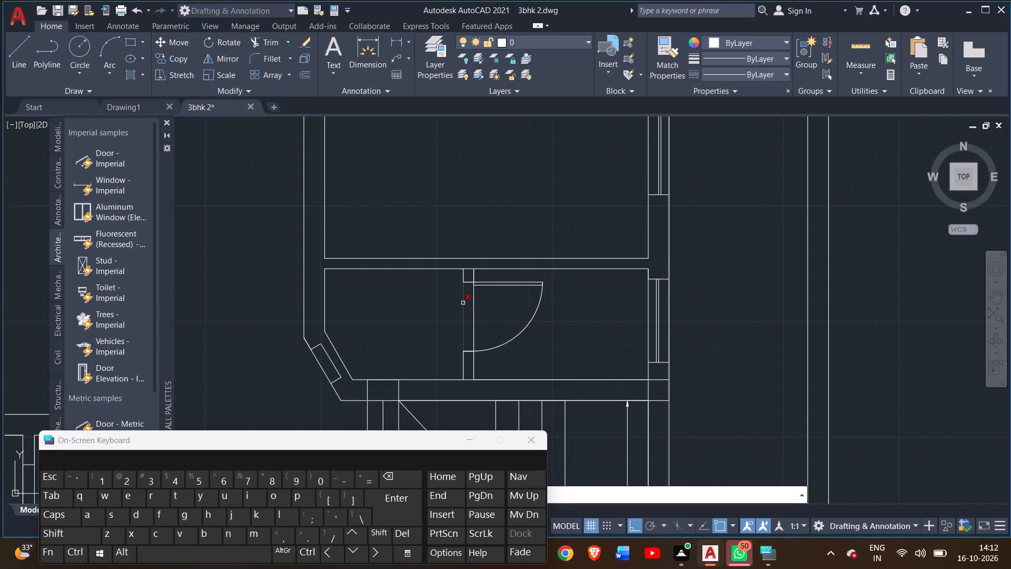
pyautogui.click(475, 306)
pyautogui.scroll(1, 442, 340)
pyautogui.rightClick(422, 311)
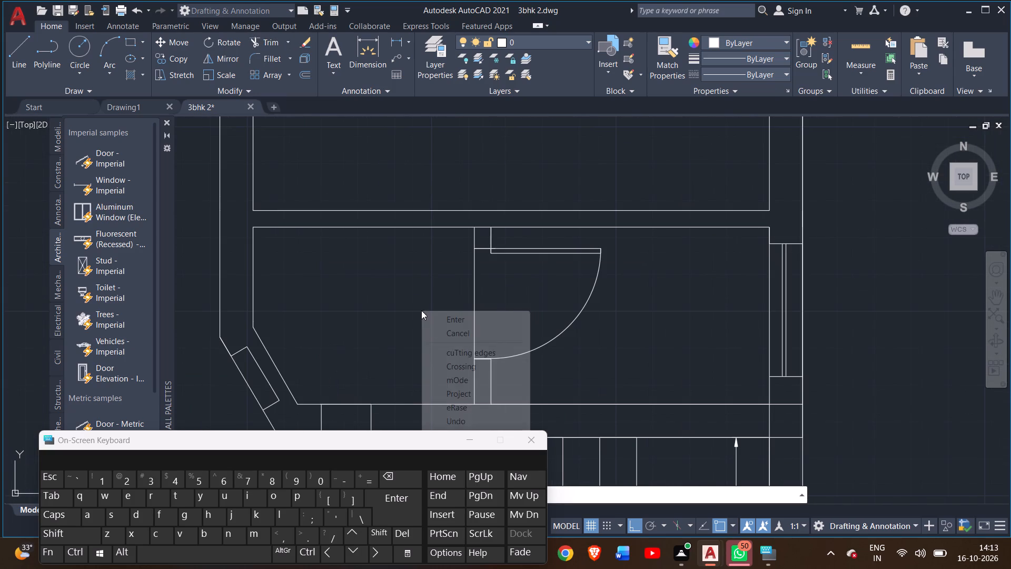
pyautogui.click(421, 313)
pyautogui.scroll(-2, 404, 317)
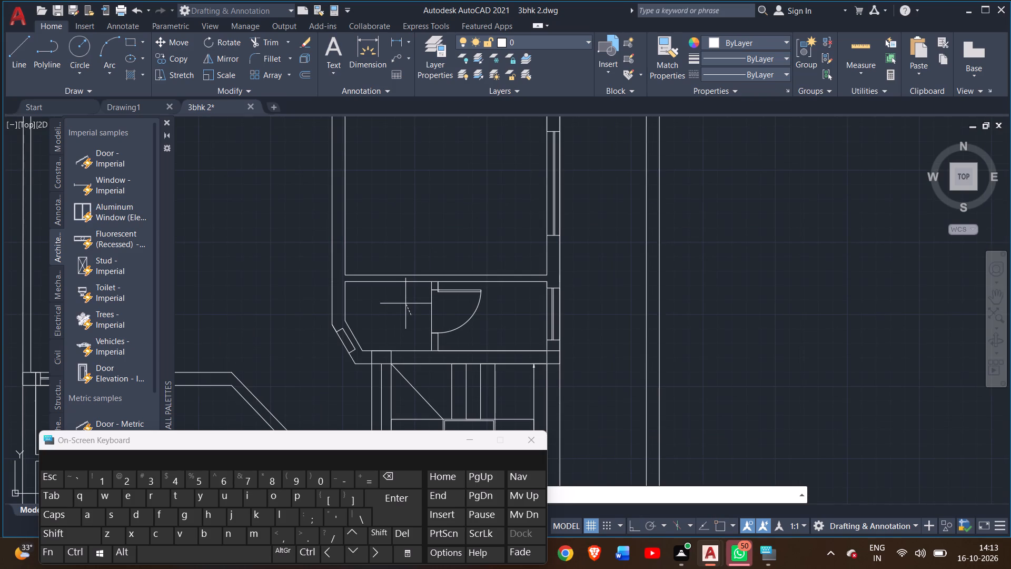
pyautogui.click(405, 303)
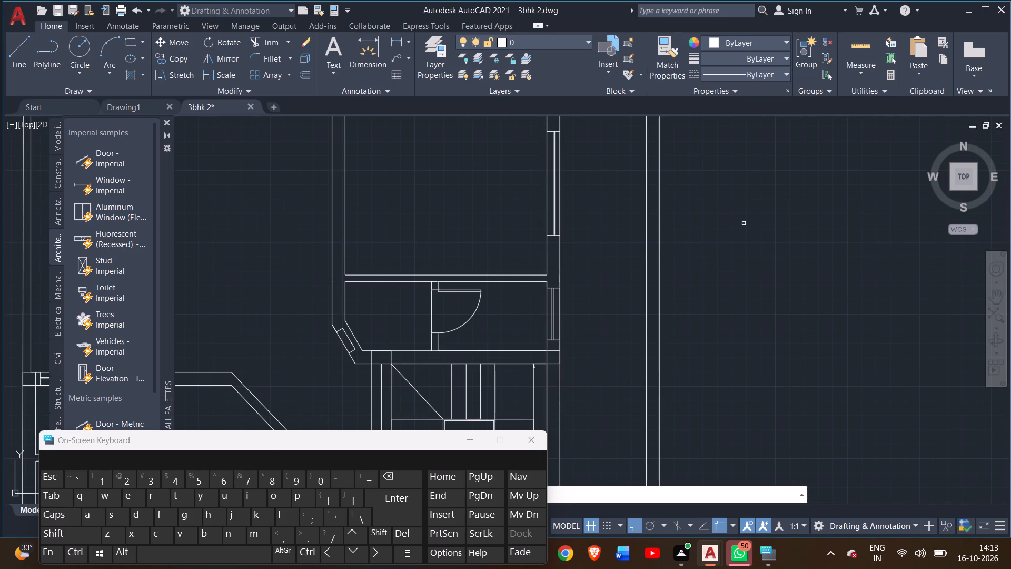
pyautogui.rightClick(744, 223)
pyautogui.click(754, 229)
pyautogui.click(744, 237)
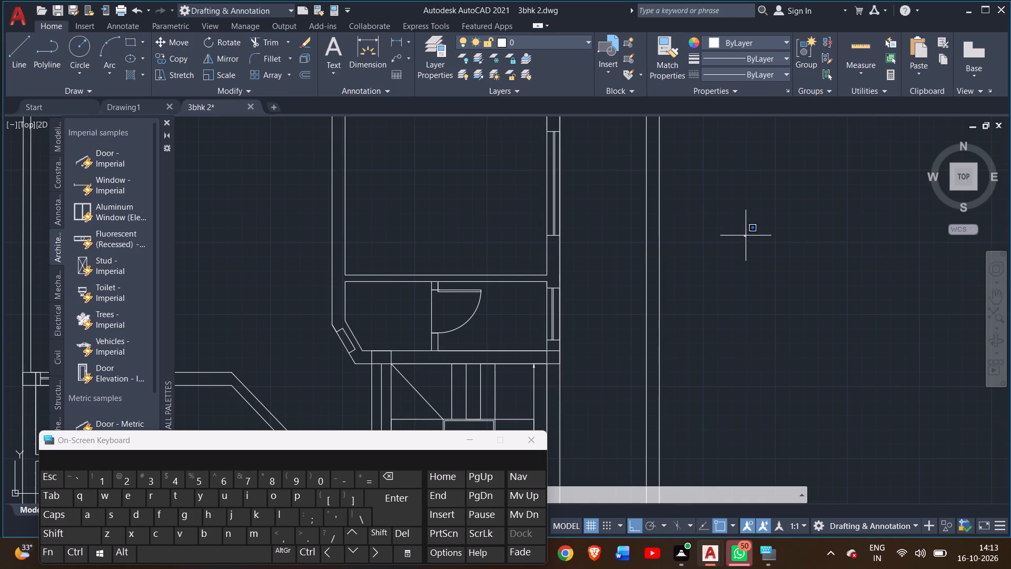
pyautogui.click(746, 234)
# Examine the partition opening between the two small rooms beside the angled wall, west of the staircase.
pyautogui.scroll(-2, 726, 250)
pyautogui.scroll(4, 581, 311)
pyautogui.scroll(-2, 560, 319)
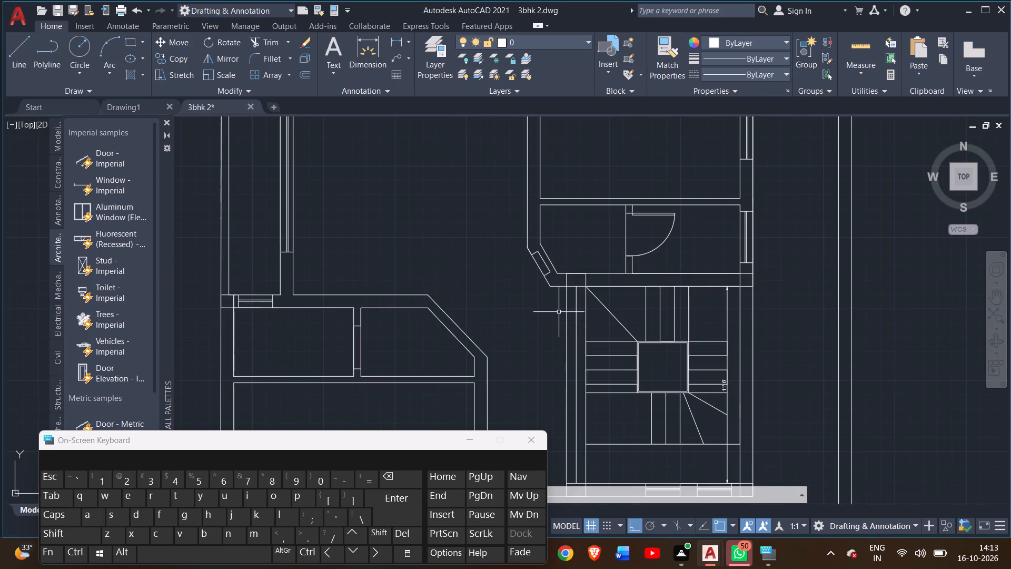
pyautogui.scroll(-1, 559, 311)
pyautogui.scroll(2, 457, 320)
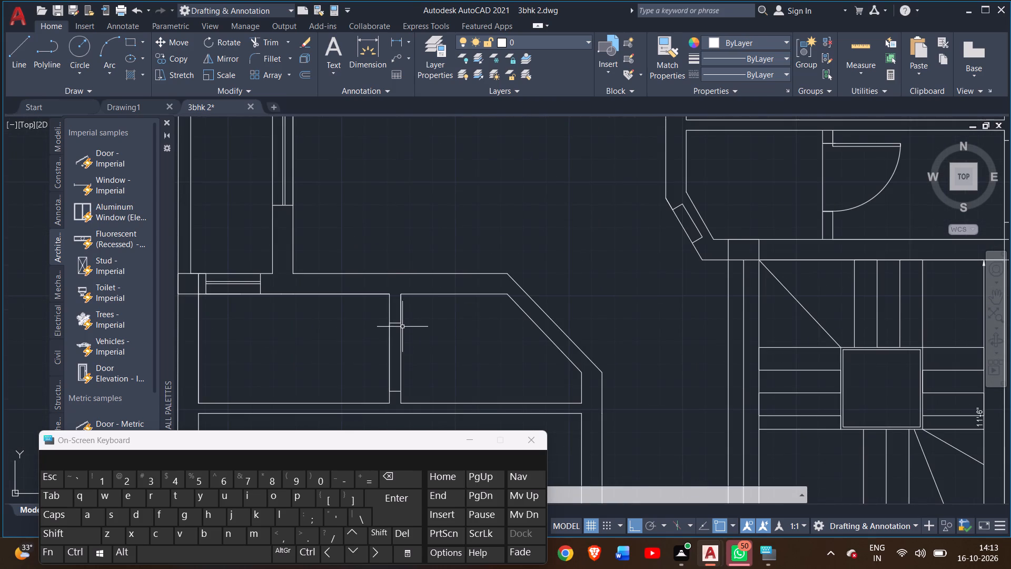
pyautogui.scroll(2, 401, 327)
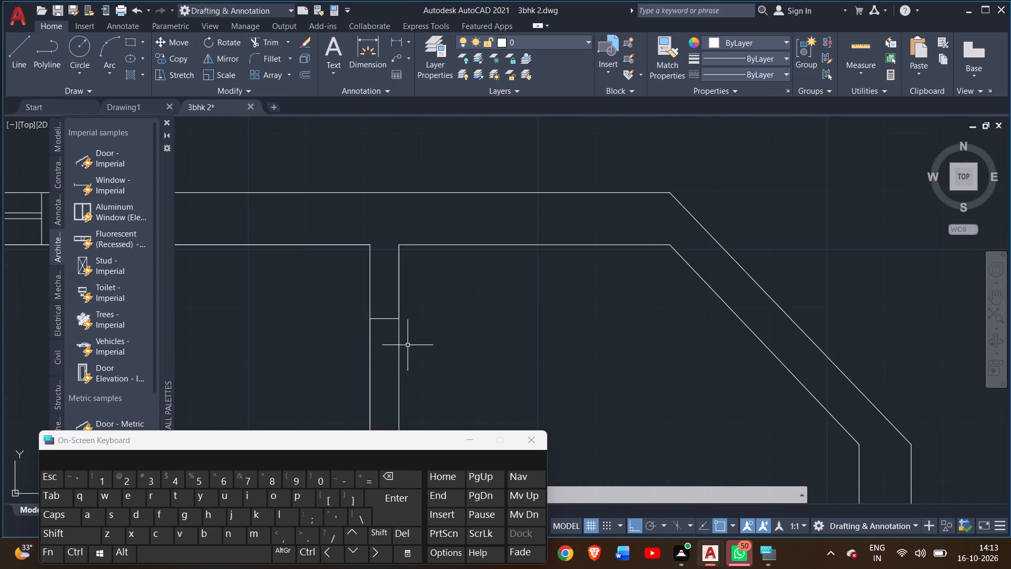
pyautogui.scroll(-1, 419, 339)
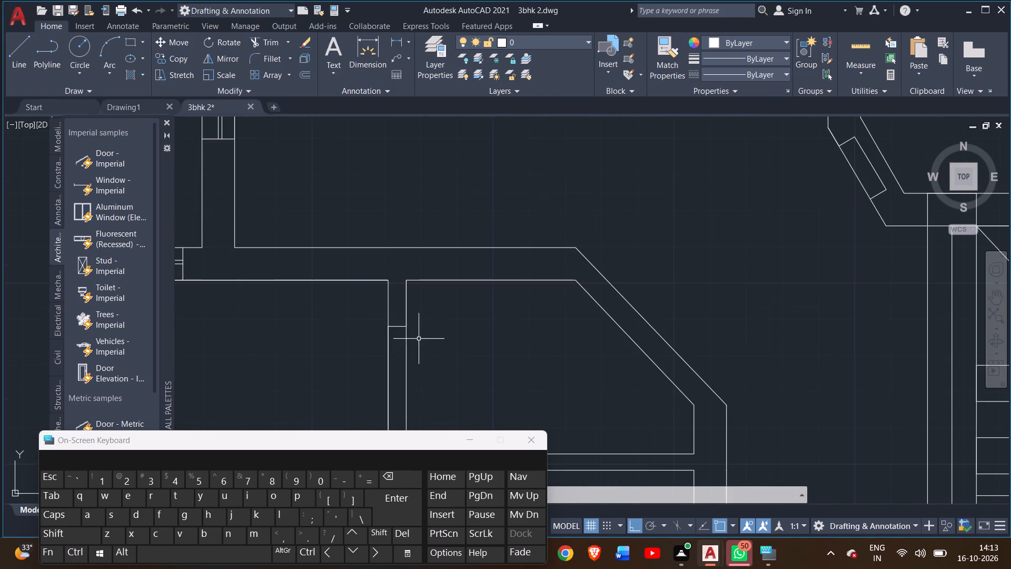
pyautogui.scroll(-1, 419, 338)
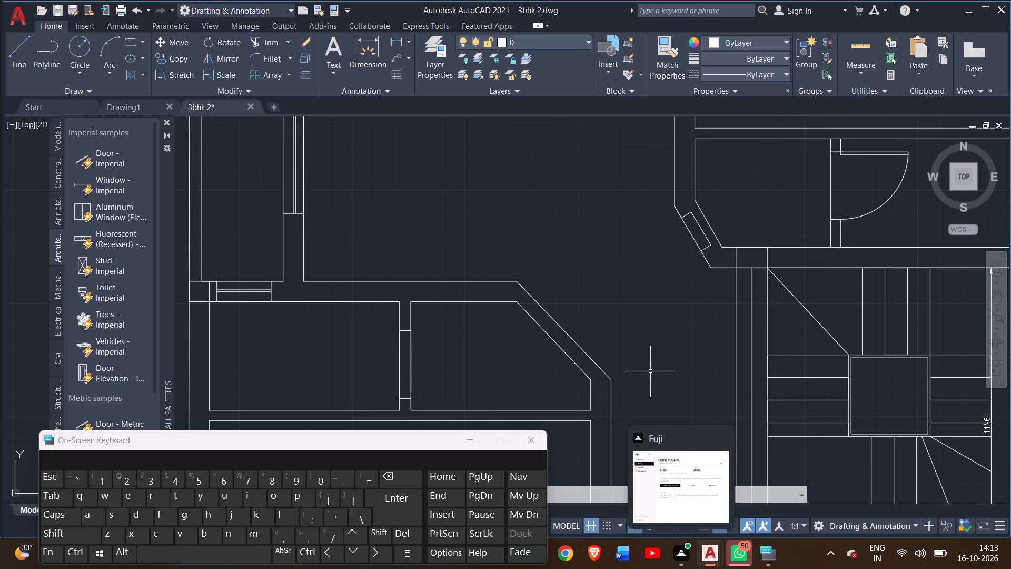
pyautogui.moveTo(638, 355); pyautogui.dragTo(716, 384, button='middle')
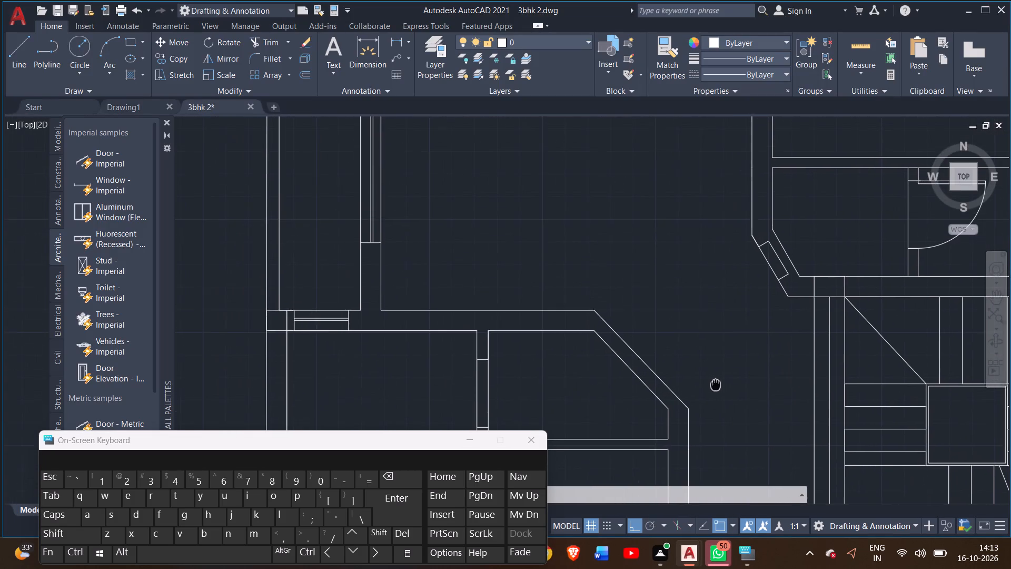
# Examine the doors and partition openings across the floor plan, from the staircase up to the northern rooms.
pyautogui.moveTo(716, 384); pyautogui.dragTo(715, 384, button='middle')
pyautogui.scroll(-1, 703, 384)
pyautogui.moveTo(686, 356); pyautogui.dragTo(531, 321, button='middle')
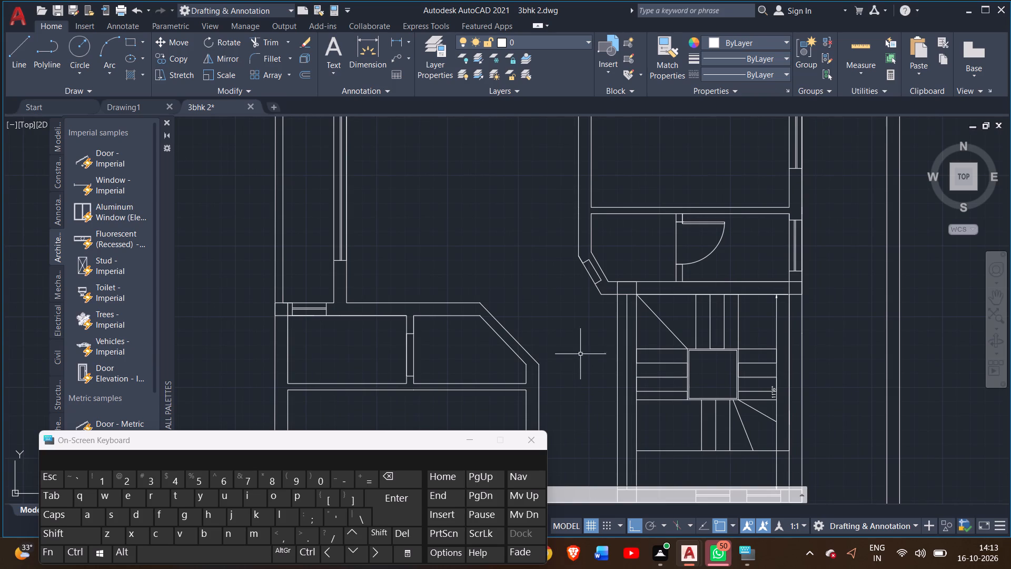
pyautogui.moveTo(532, 316); pyautogui.dragTo(544, 374, button='middle')
pyautogui.scroll(-2, 544, 374)
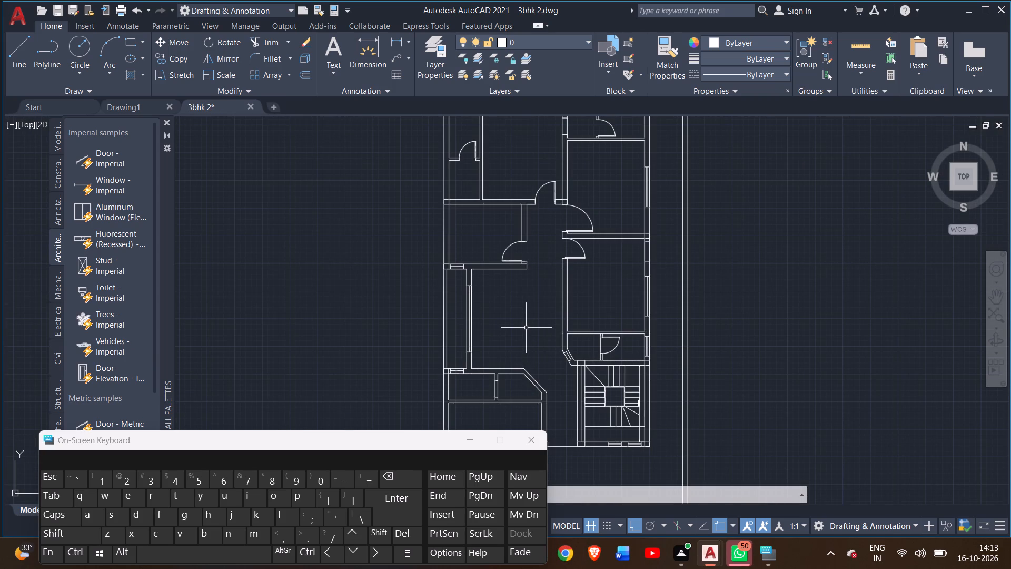
pyautogui.moveTo(528, 328); pyautogui.dragTo(510, 407, button='middle')
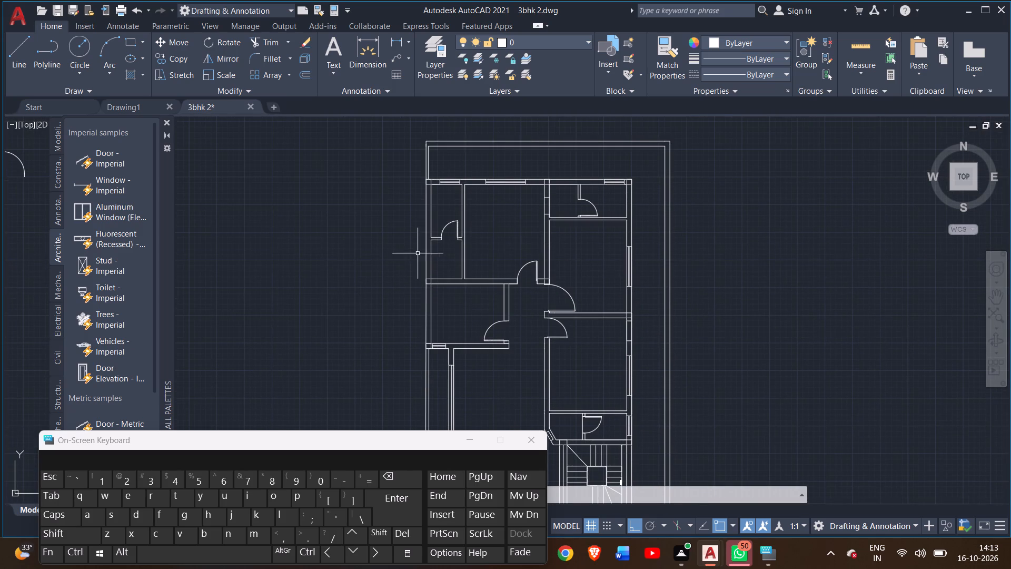
pyautogui.scroll(5, 448, 236)
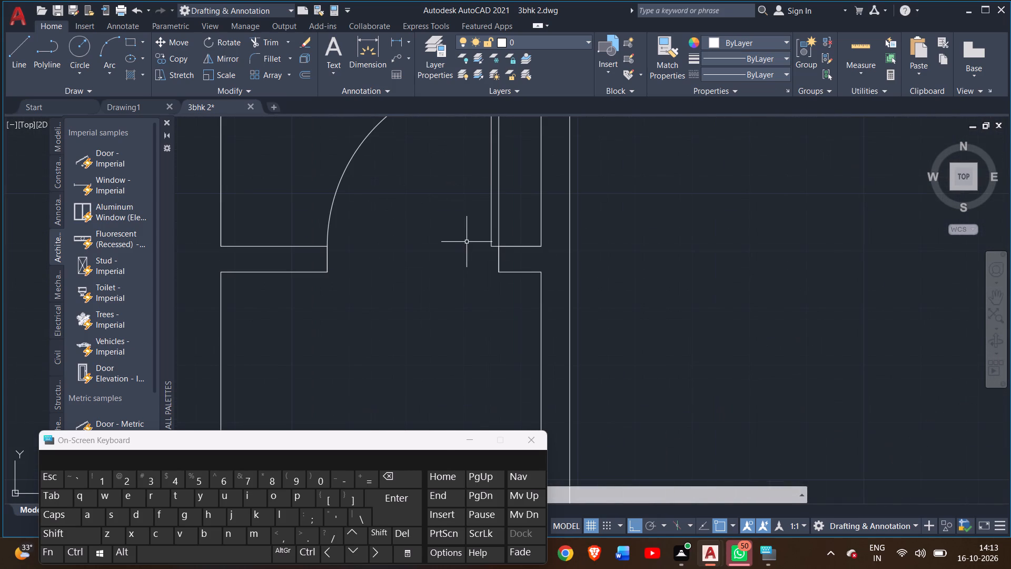
pyautogui.scroll(-2, 477, 262)
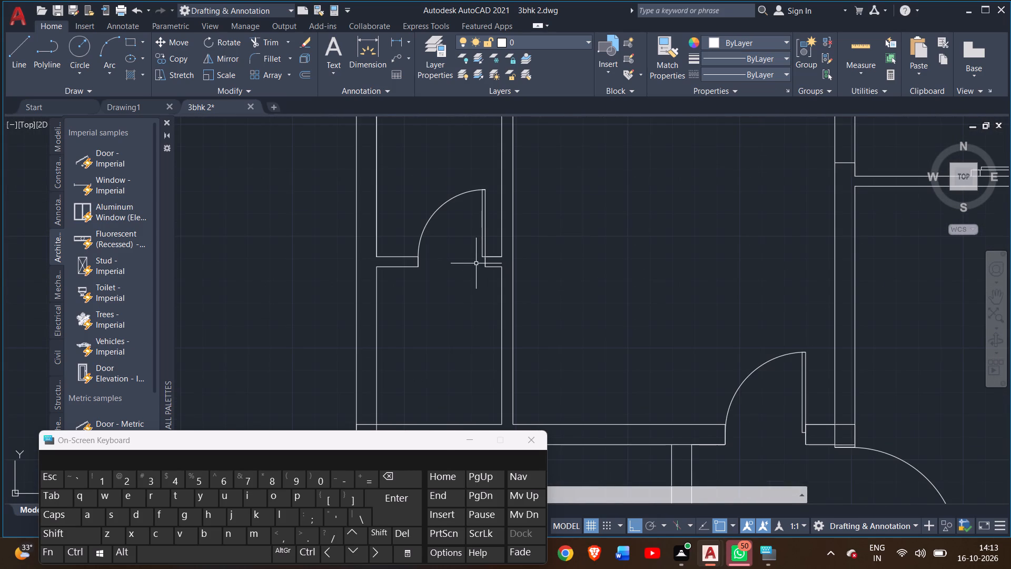
pyautogui.moveTo(476, 263); pyautogui.dragTo(448, 410, button='middle')
pyautogui.scroll(-2, 450, 327)
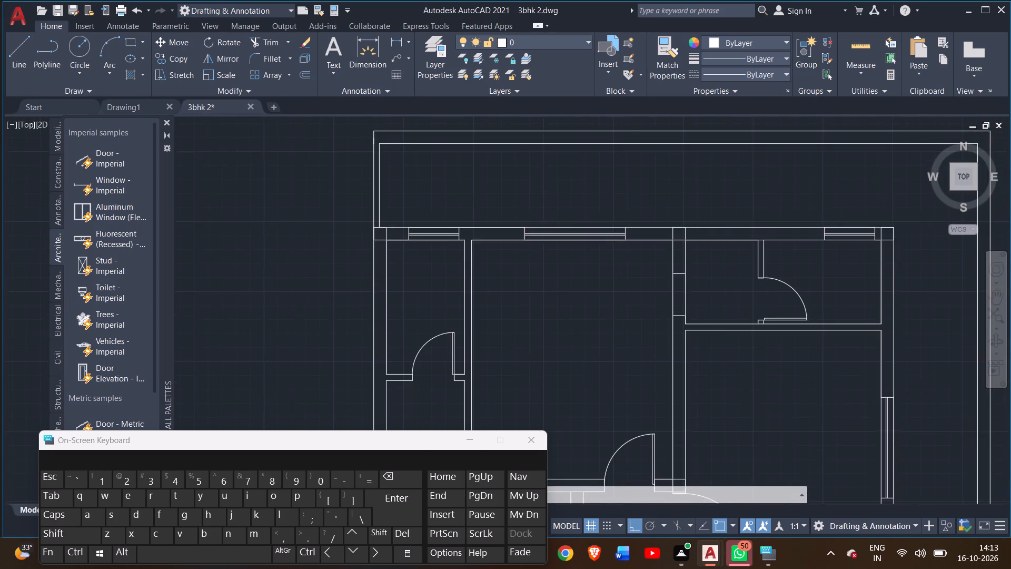
pyautogui.moveTo(522, 333); pyautogui.dragTo(518, 301, button='middle')
pyautogui.rightClick(271, 273)
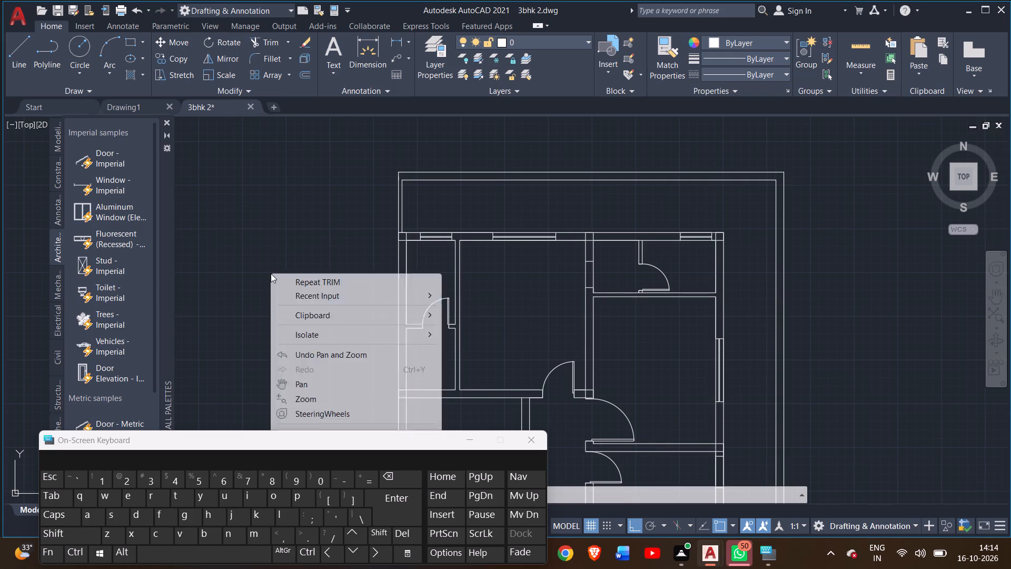
pyautogui.click(265, 259)
pyautogui.click(280, 258)
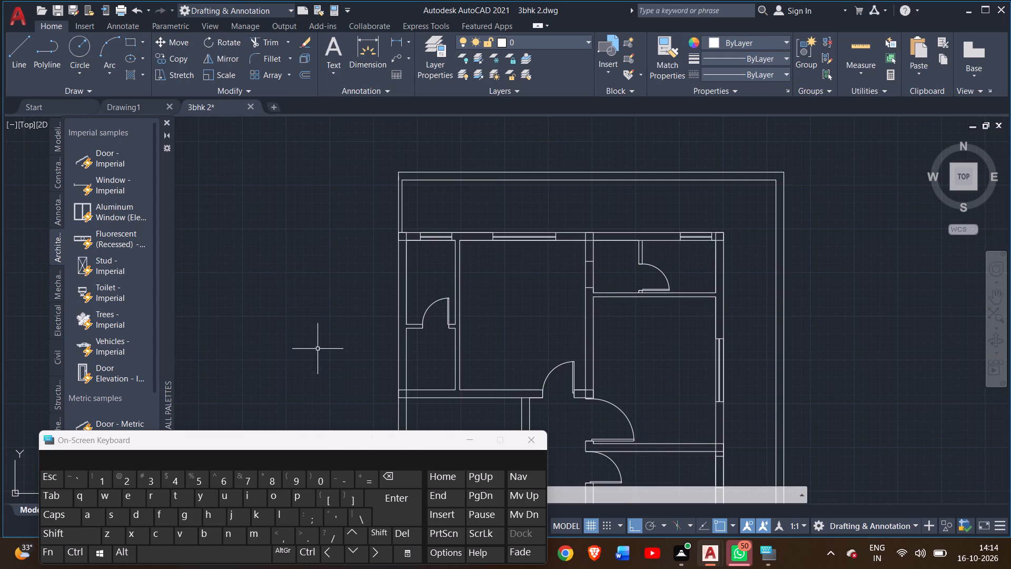
# Open the recent blocks collection to find a bed block for the floor plan.
pyautogui.click(605, 51)
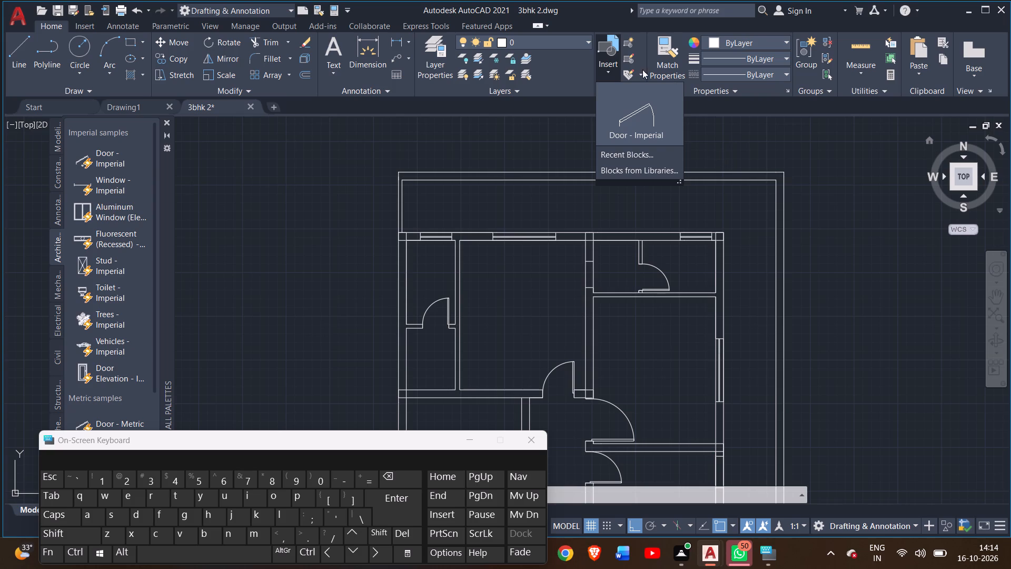
pyautogui.click(612, 44)
pyautogui.click(612, 44)
pyautogui.click(618, 149)
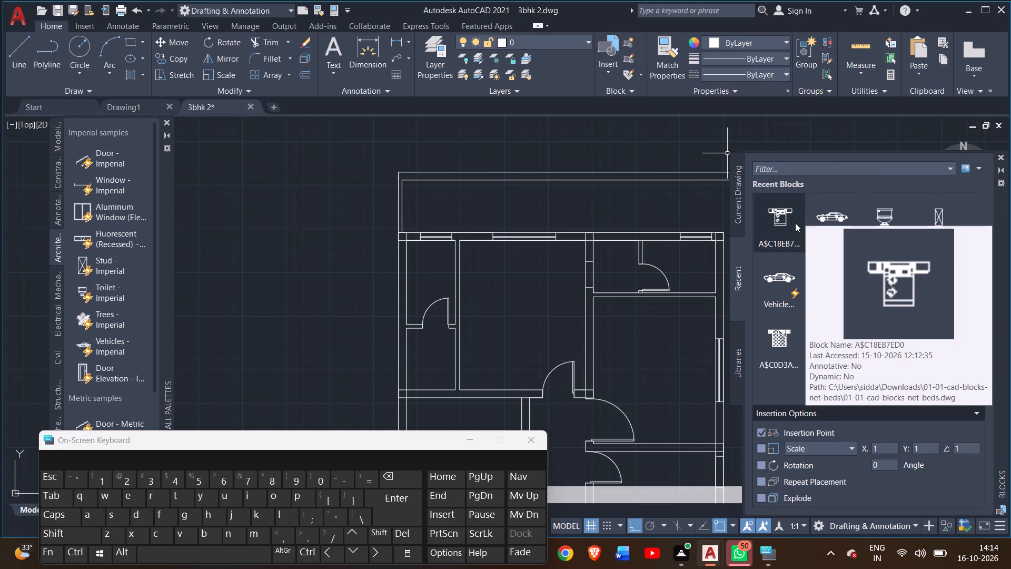
pyautogui.scroll(-2, 786, 343)
pyautogui.scroll(-1, 831, 288)
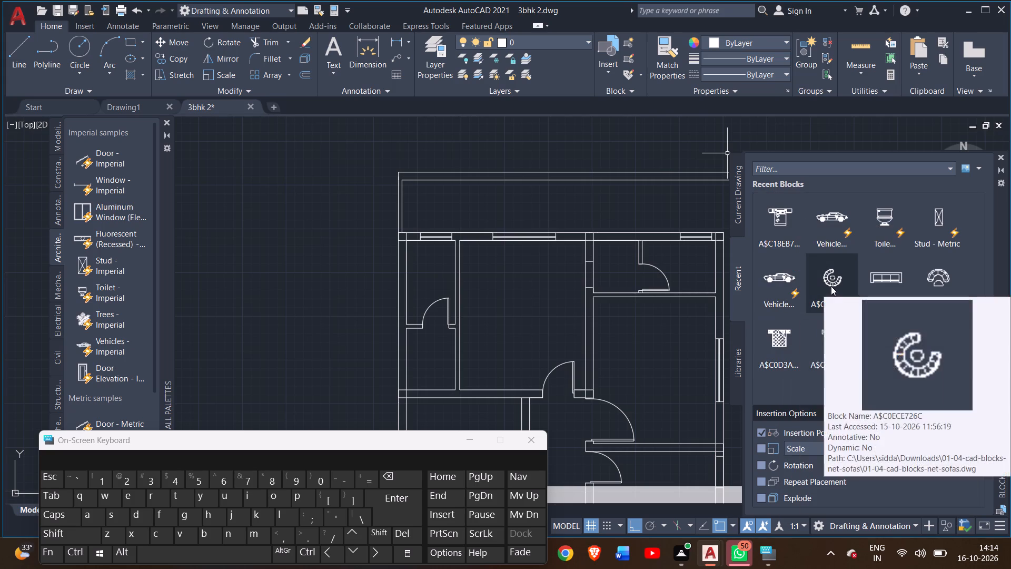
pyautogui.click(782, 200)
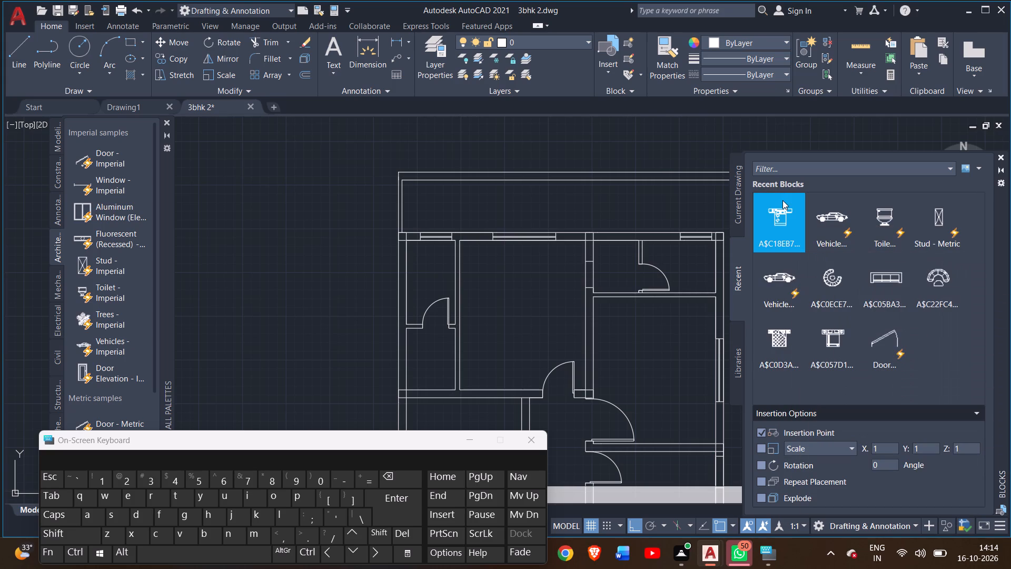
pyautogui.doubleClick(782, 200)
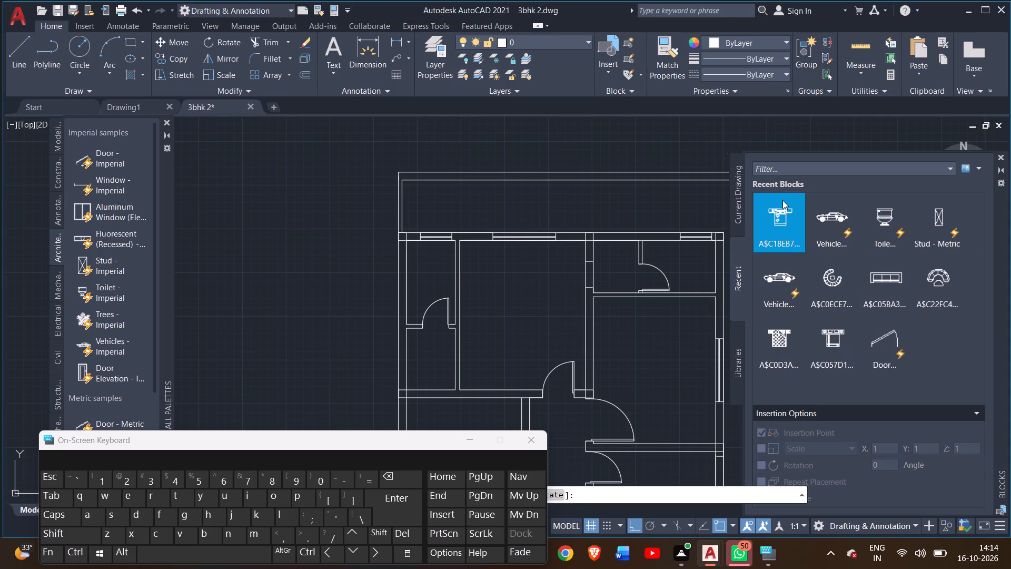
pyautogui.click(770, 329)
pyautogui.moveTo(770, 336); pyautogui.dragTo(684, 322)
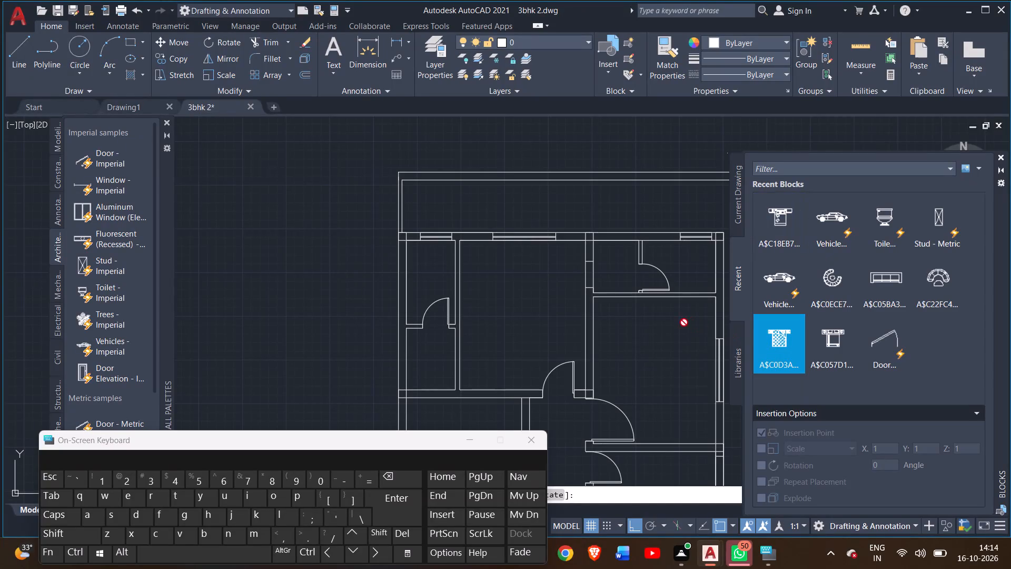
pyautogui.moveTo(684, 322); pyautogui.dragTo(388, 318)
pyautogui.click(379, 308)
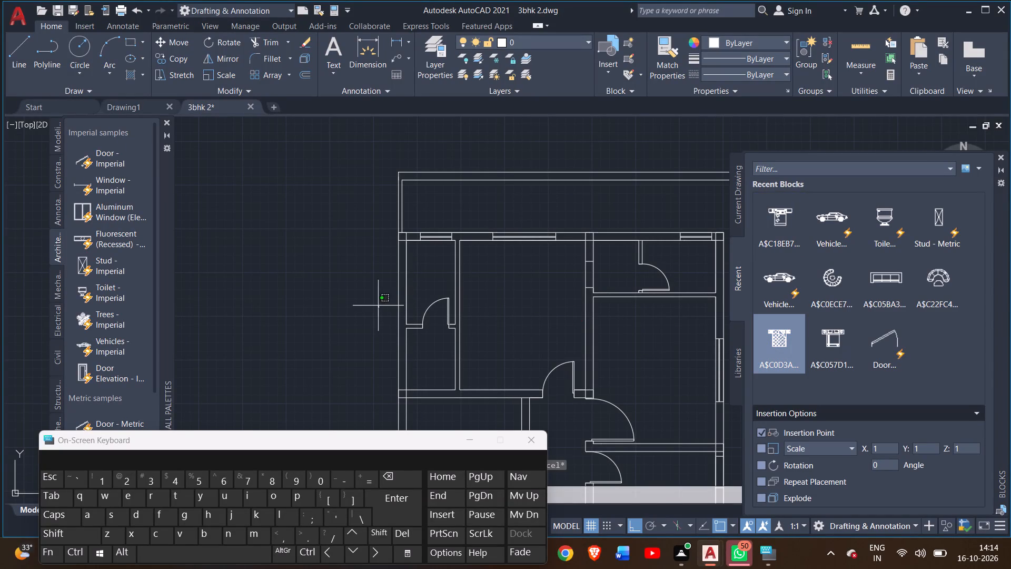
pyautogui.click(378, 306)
# Insert the bed block with the scalloped-pattern cover, A$C0D3A..., in the empty space east of the floor plan.
pyautogui.scroll(-1, 687, 359)
pyautogui.moveTo(668, 357); pyautogui.dragTo(666, 354, button='middle')
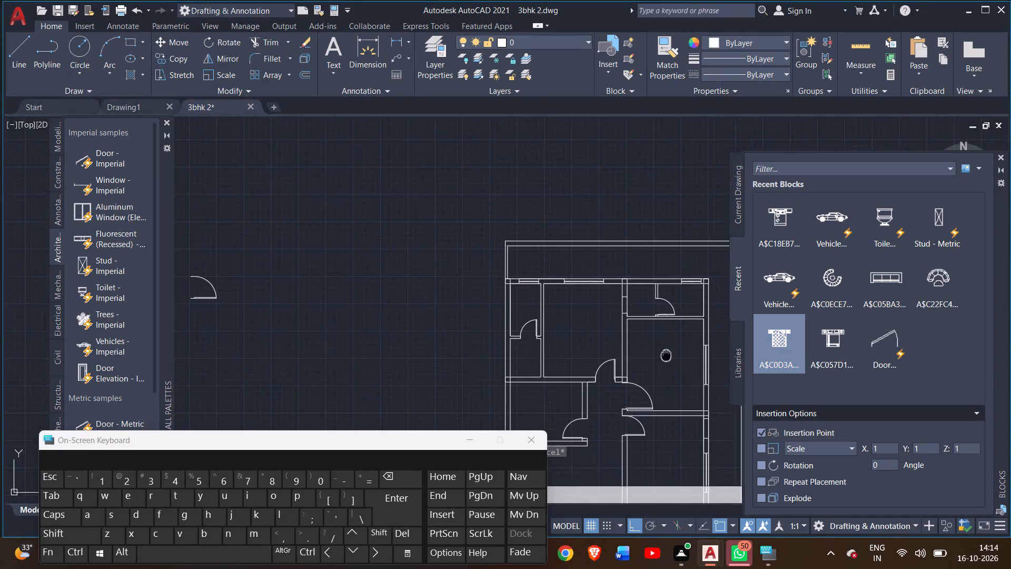
pyautogui.moveTo(666, 354); pyautogui.dragTo(340, 179, button='middle')
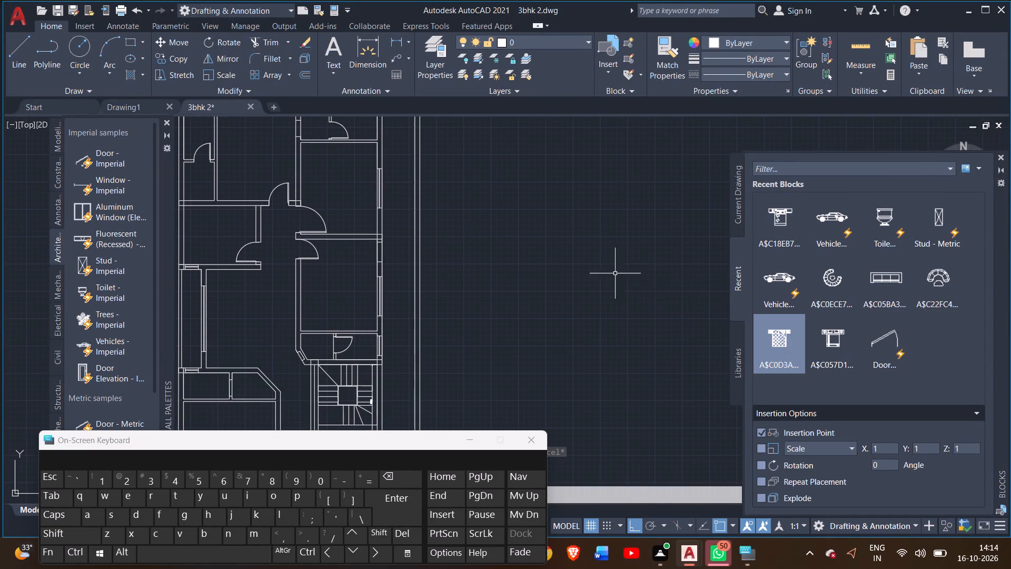
pyautogui.moveTo(785, 337); pyautogui.dragTo(611, 325)
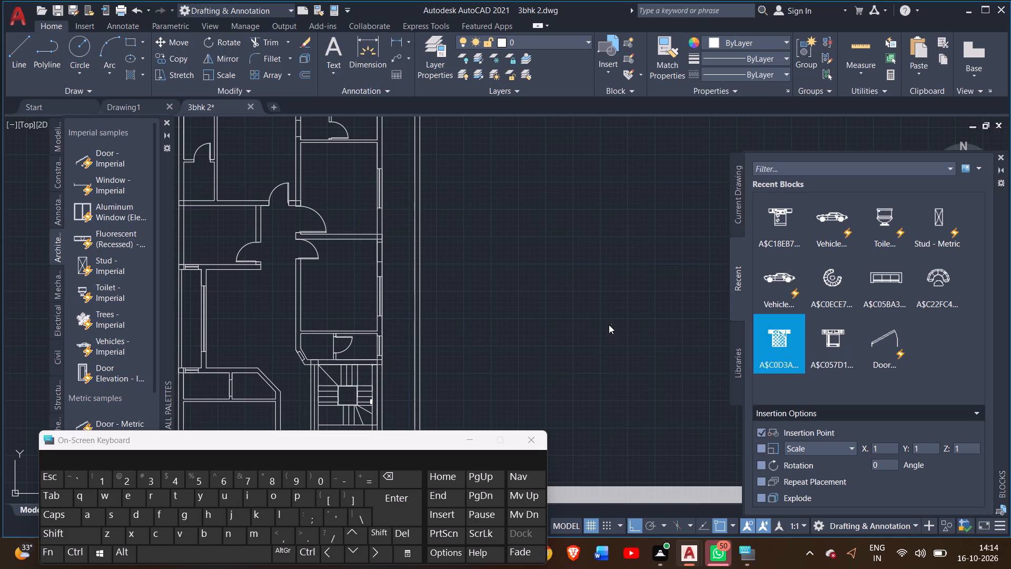
pyautogui.click(609, 325)
pyautogui.scroll(6, 609, 325)
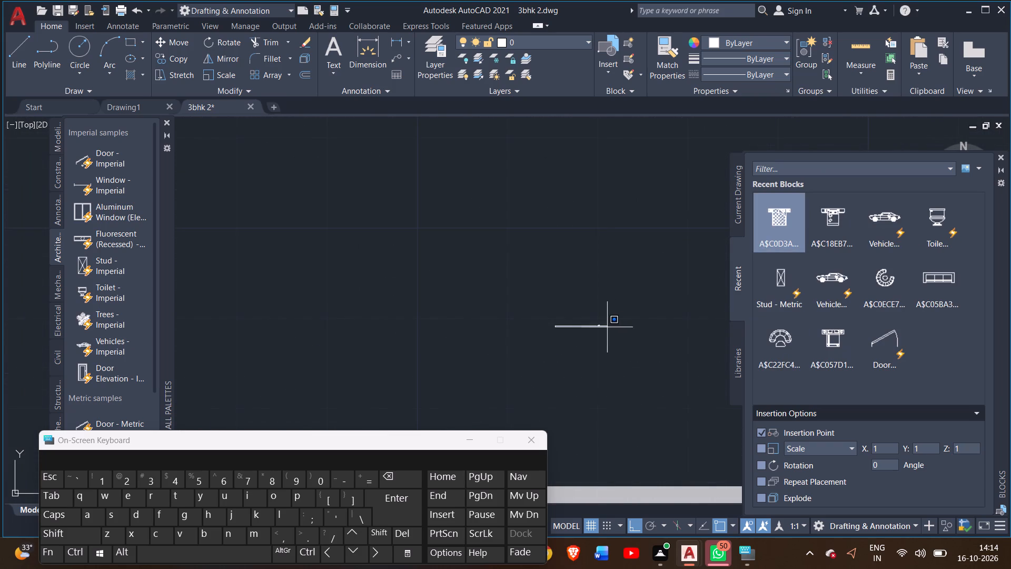
pyautogui.scroll(7, 598, 327)
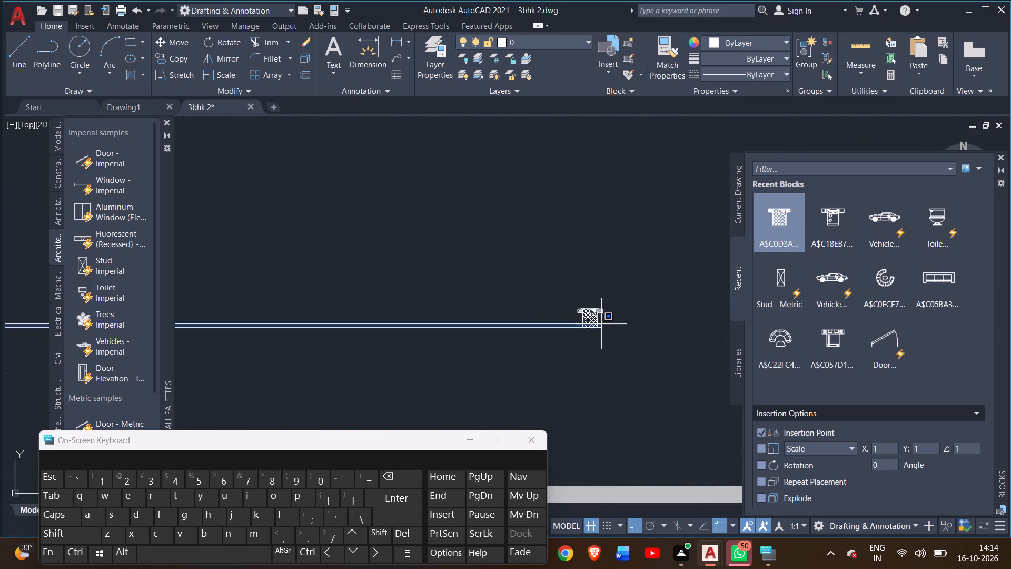
pyautogui.scroll(1, 601, 324)
pyautogui.rightClick(530, 321)
pyautogui.click(523, 323)
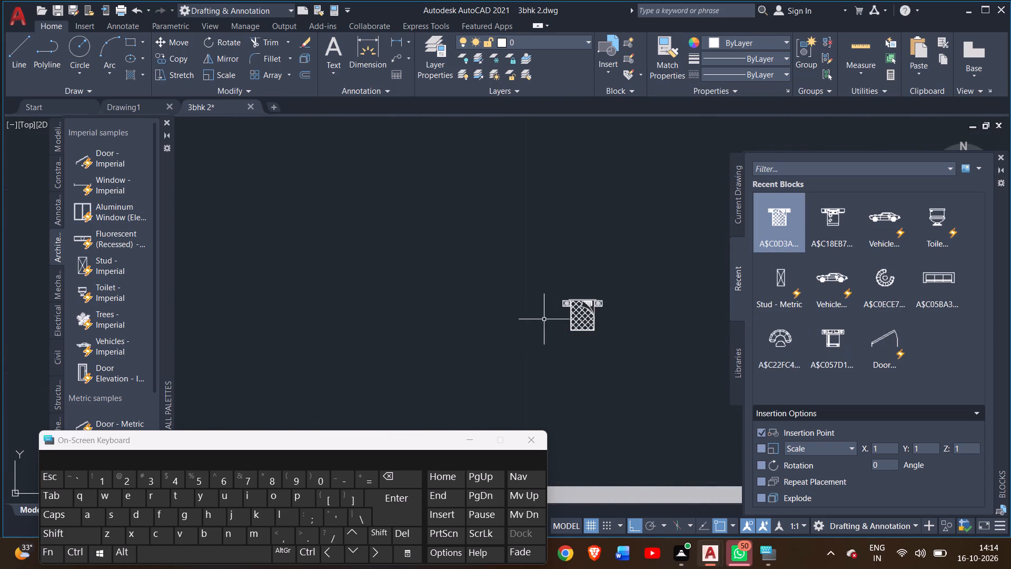
# Scale the inserted bed block up about its lower-left corner, using a reference distance of about 1".
pyautogui.click(580, 313)
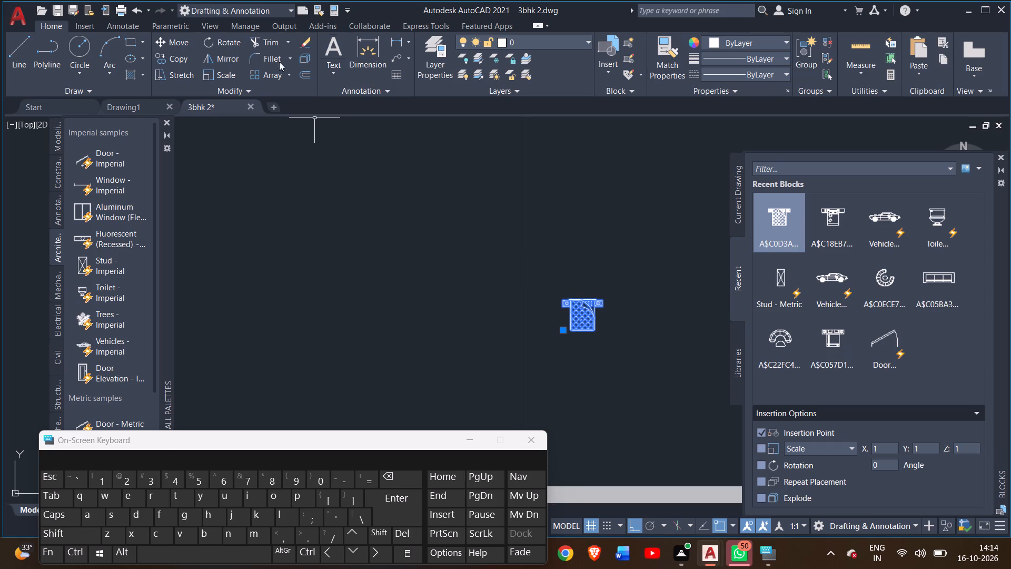
pyautogui.click(226, 72)
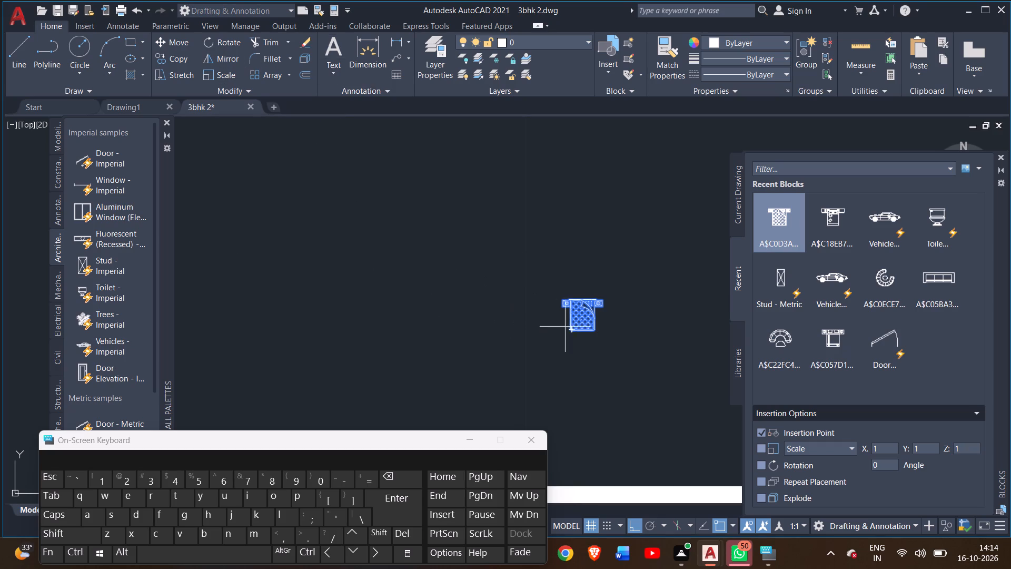
pyautogui.moveTo(571, 328); pyautogui.dragTo(689, 140)
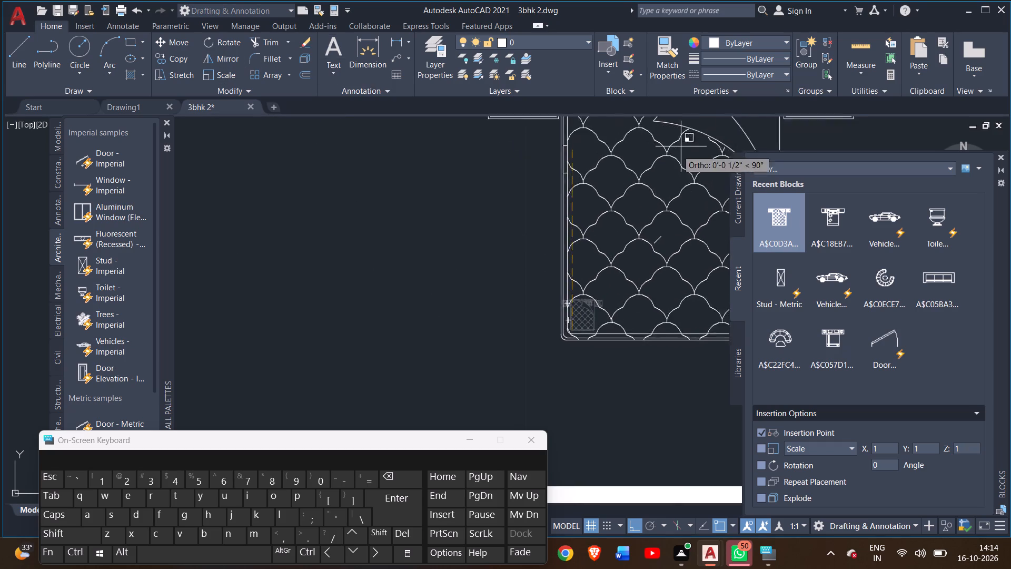
pyautogui.moveTo(689, 140); pyautogui.dragTo(858, 0)
pyautogui.click(858, 0)
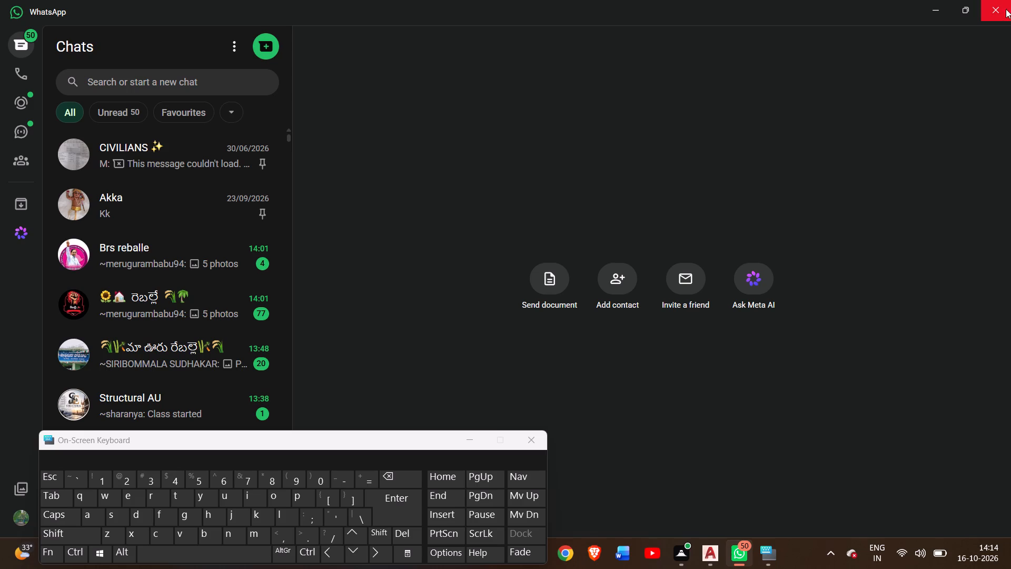
pyautogui.click(992, 10)
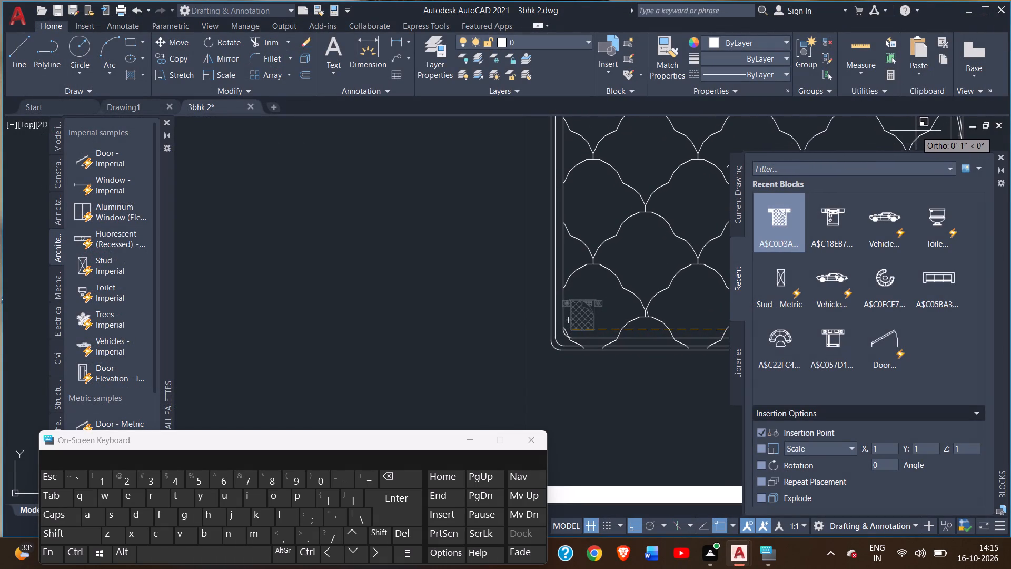
pyautogui.click(916, 131)
pyautogui.scroll(-6, 631, 190)
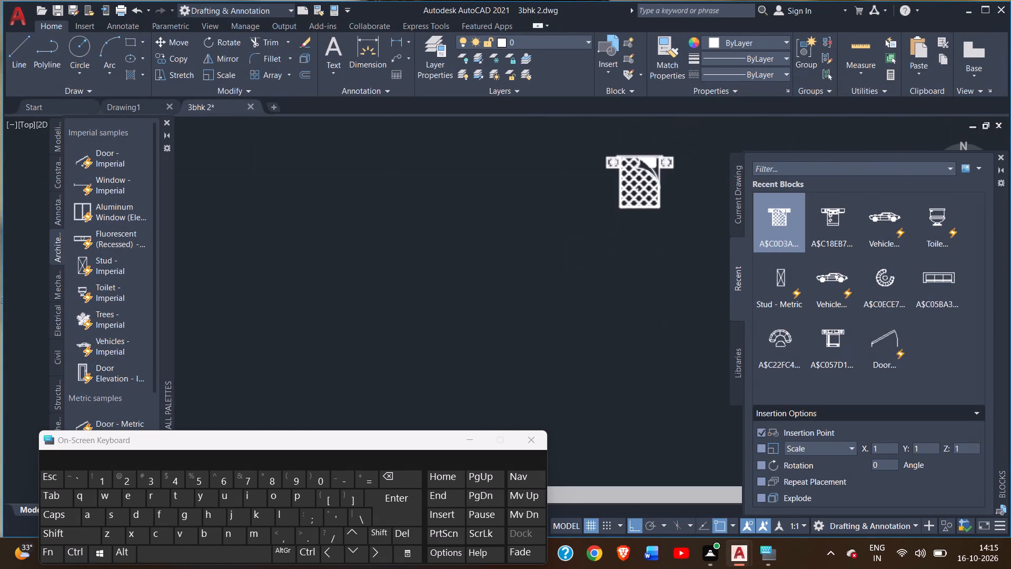
pyautogui.scroll(-7, 624, 195)
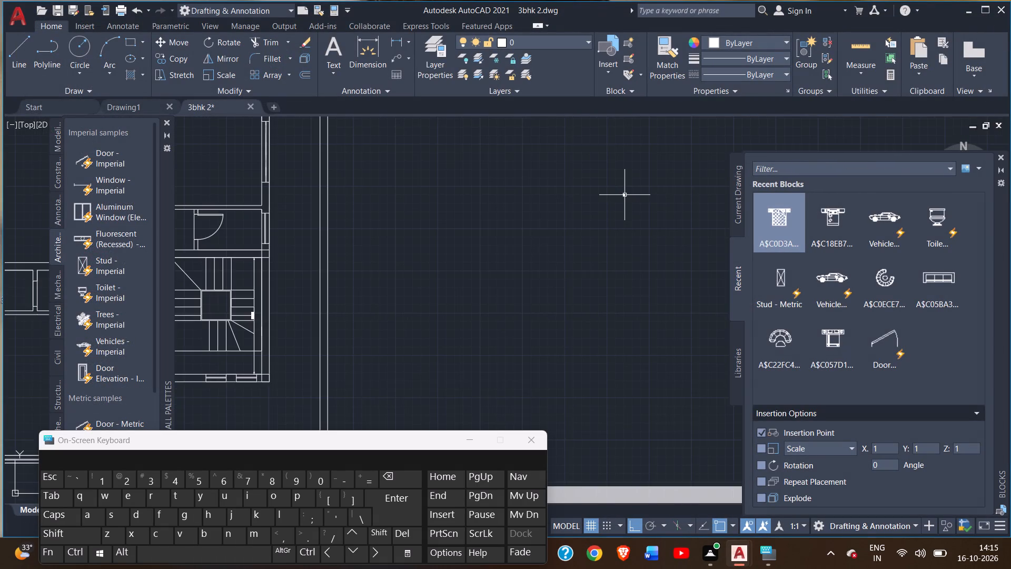
# Scale the bed block up again about the lower-left corner of its mattress, towards the floor plan's room size.
pyautogui.scroll(9, 625, 195)
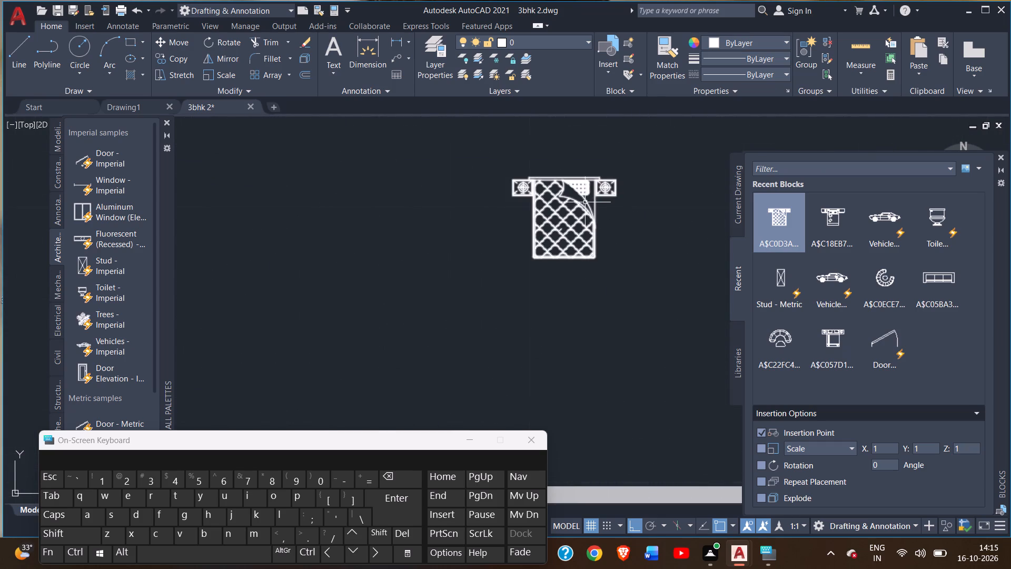
pyautogui.click(585, 202)
pyautogui.click(221, 77)
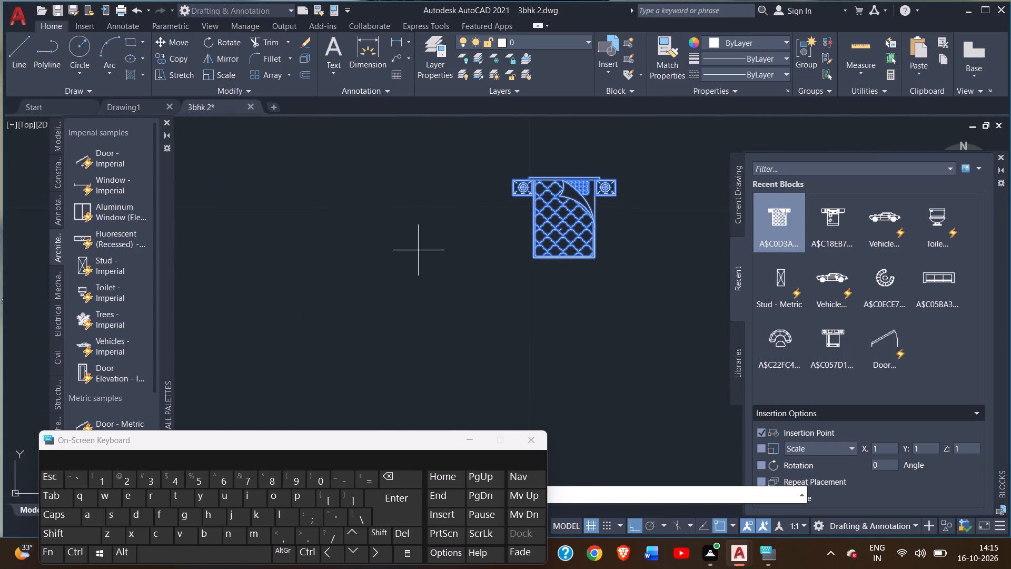
pyautogui.moveTo(533, 258); pyautogui.dragTo(861, 159)
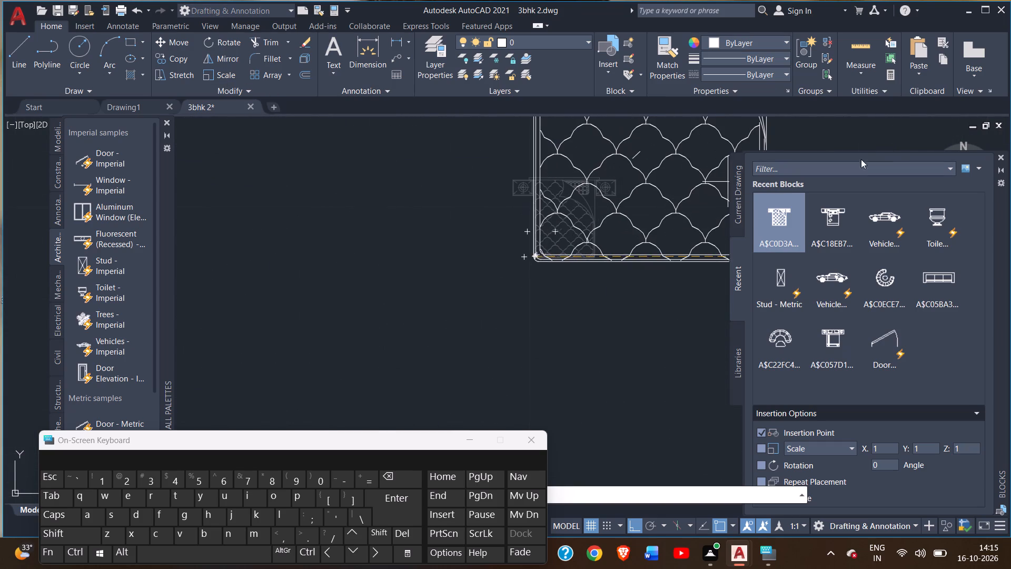
pyautogui.moveTo(861, 159); pyautogui.dragTo(870, 129)
pyautogui.click(870, 129)
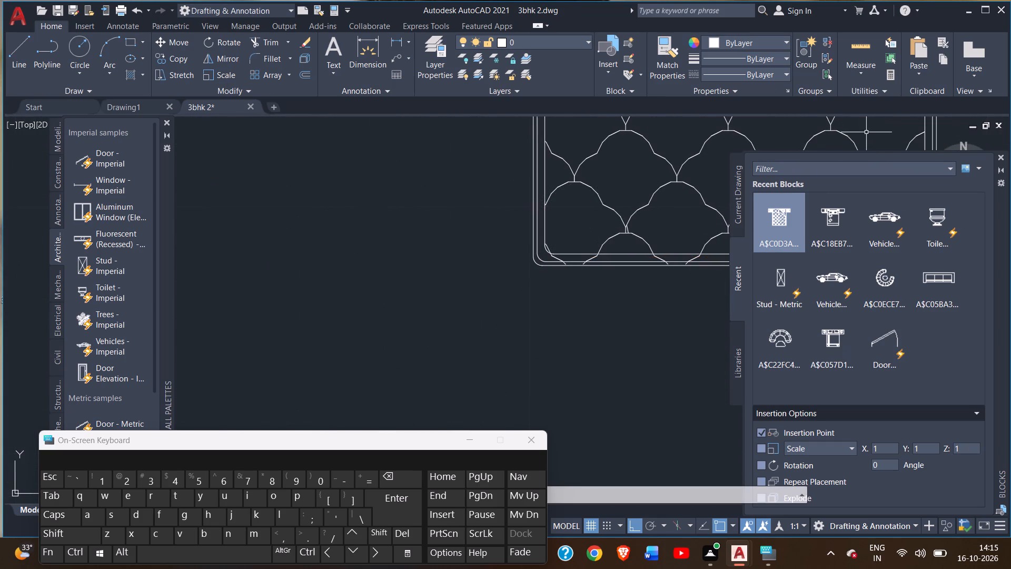
pyautogui.scroll(-9, 520, 210)
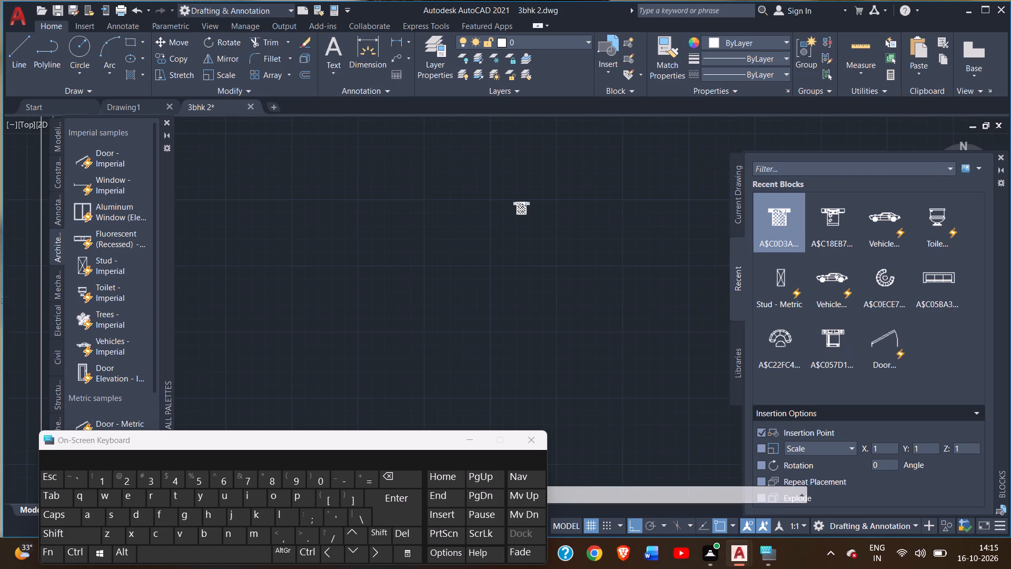
pyautogui.scroll(2, 517, 213)
pyautogui.moveTo(544, 210); pyautogui.dragTo(317, 216, button='middle')
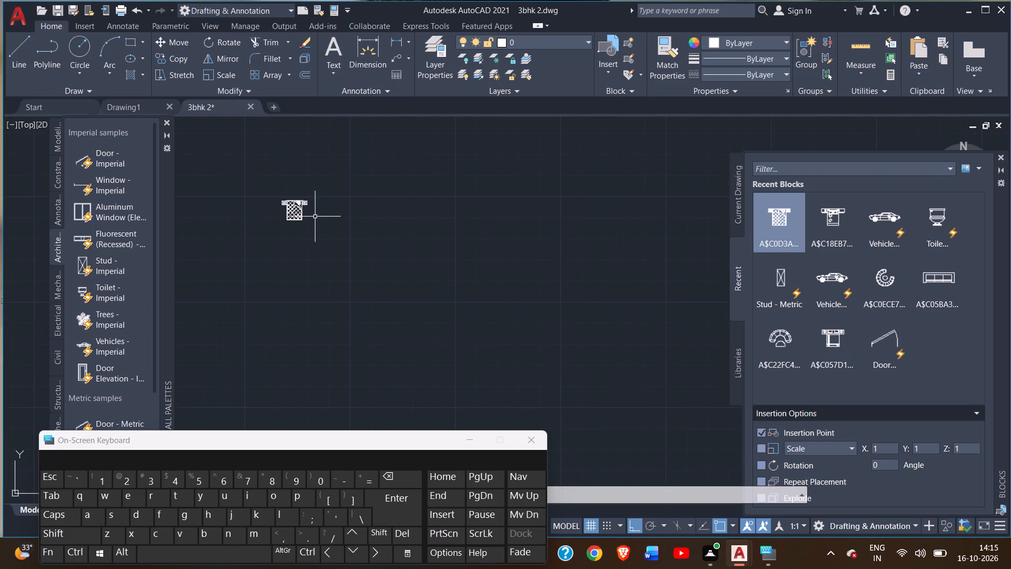
# Scale the scalloped-cover bed up about its mattress's lower-left corner, using a scale distance of about 9'-2".
pyautogui.scroll(2, 301, 217)
pyautogui.click(280, 213)
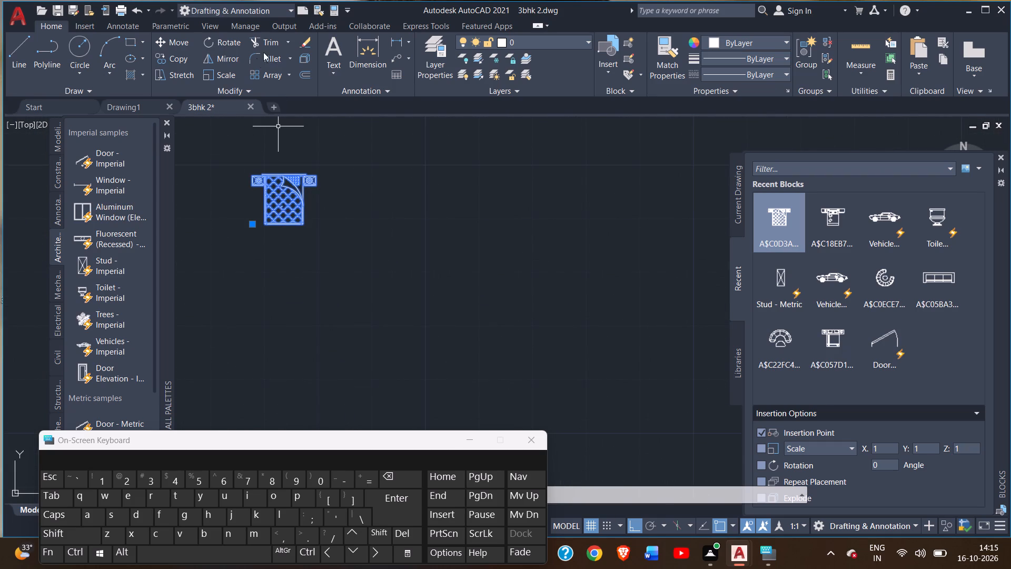
pyautogui.click(225, 74)
pyautogui.moveTo(266, 222); pyautogui.dragTo(863, 132)
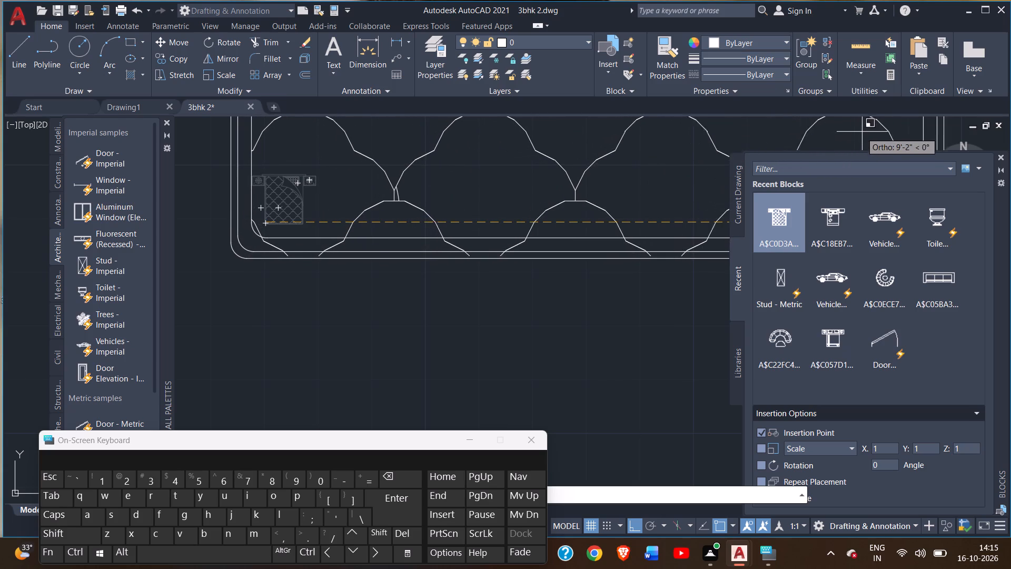
pyautogui.moveTo(863, 132); pyautogui.dragTo(867, 132)
pyautogui.click(867, 132)
# Scale the scalloped-cover bed down about its mattress's lower-left corner to suit the size of the plan's bedrooms.
pyautogui.scroll(-5, 424, 232)
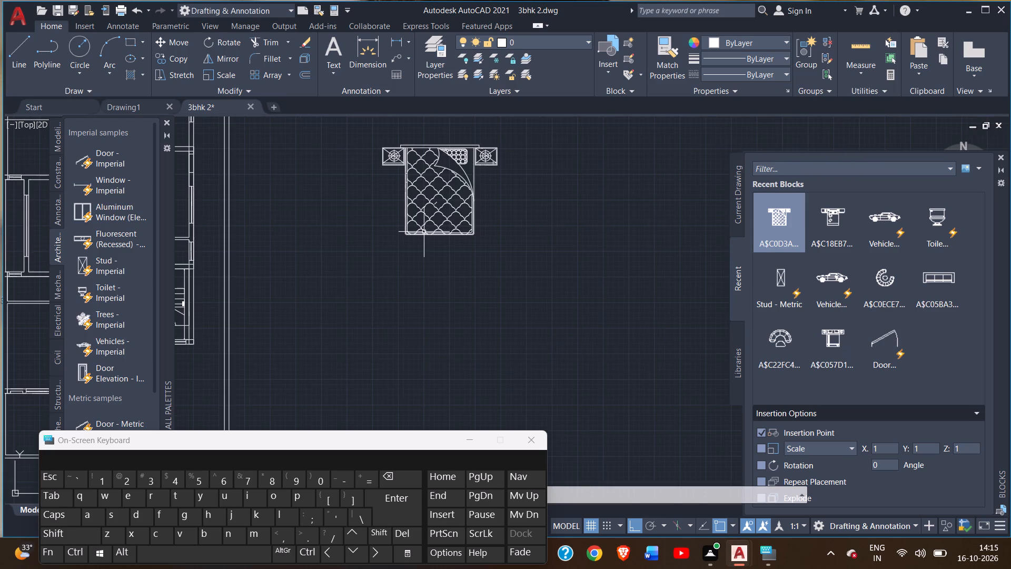
pyautogui.scroll(-2, 424, 232)
pyautogui.scroll(1, 415, 224)
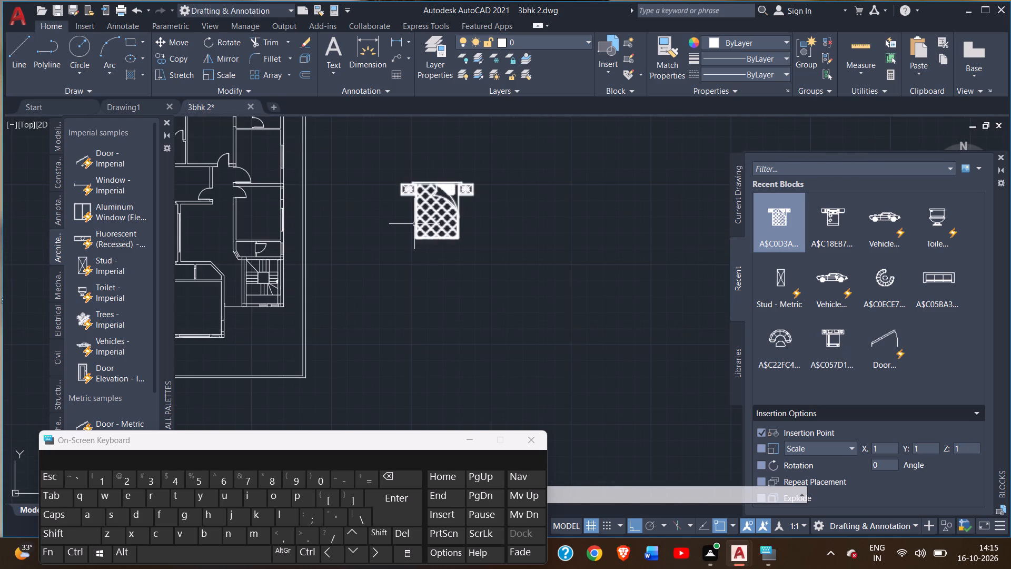
pyautogui.moveTo(407, 224); pyautogui.dragTo(455, 221, button='middle')
pyautogui.scroll(1, 455, 221)
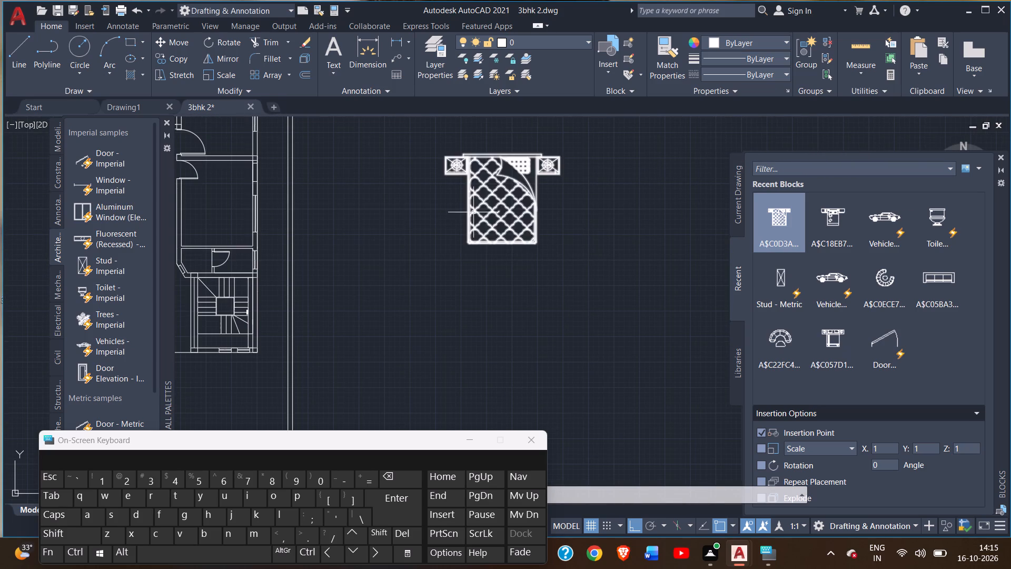
pyautogui.click(472, 210)
pyautogui.click(232, 74)
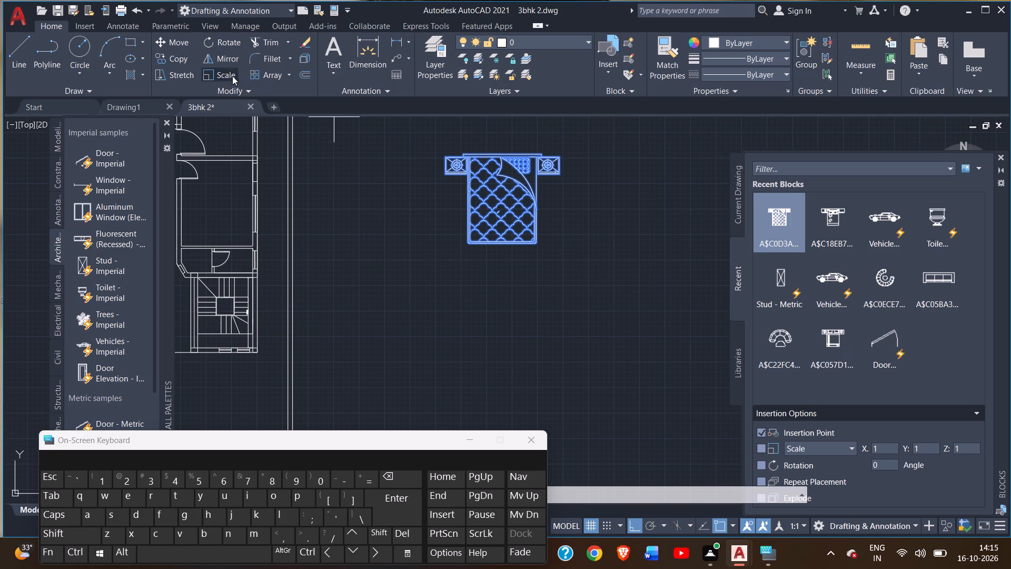
pyautogui.moveTo(469, 240); pyautogui.dragTo(460, 251)
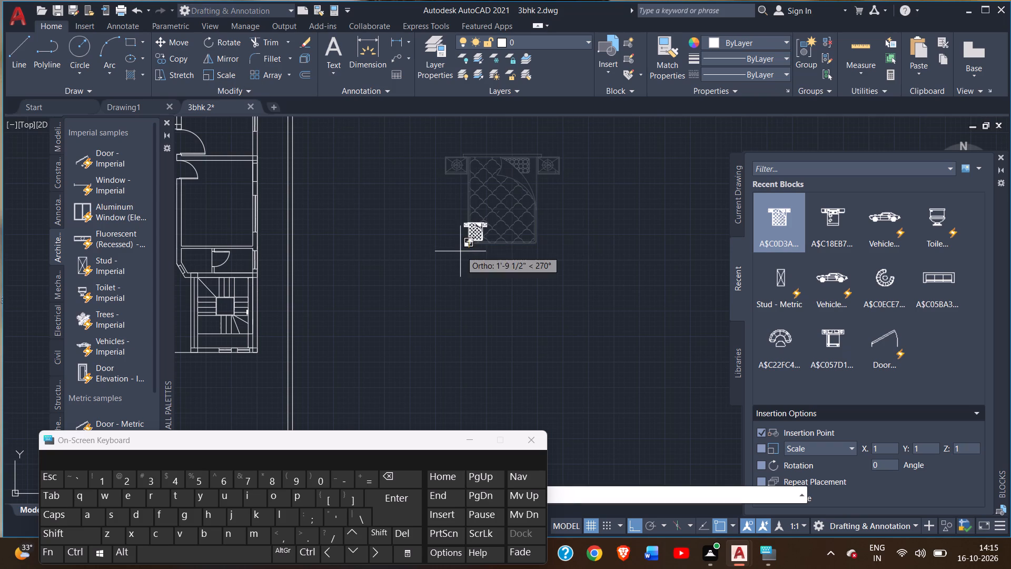
pyautogui.moveTo(460, 251); pyautogui.dragTo(461, 259)
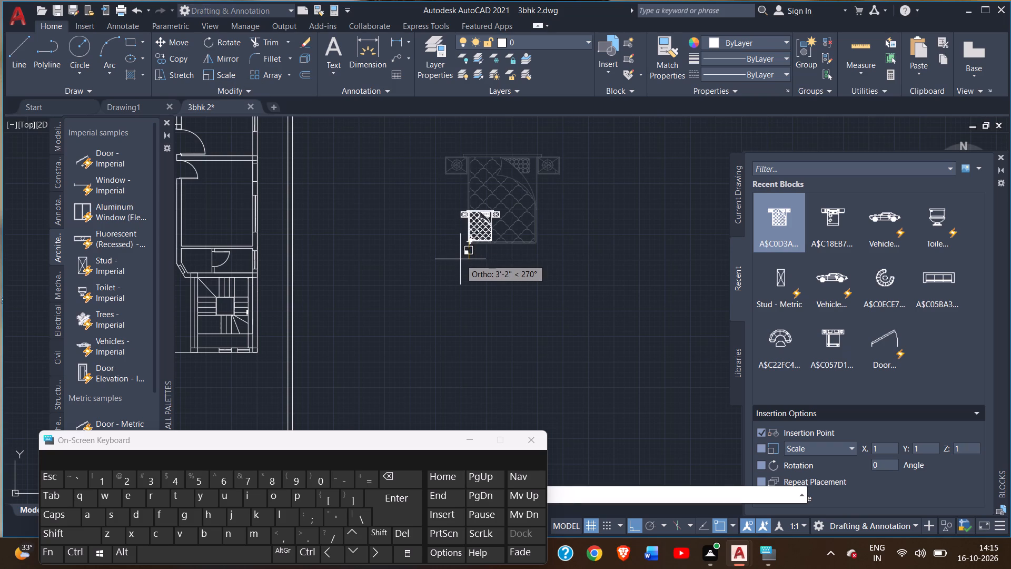
pyautogui.moveTo(461, 259); pyautogui.dragTo(461, 262)
pyautogui.click(462, 262)
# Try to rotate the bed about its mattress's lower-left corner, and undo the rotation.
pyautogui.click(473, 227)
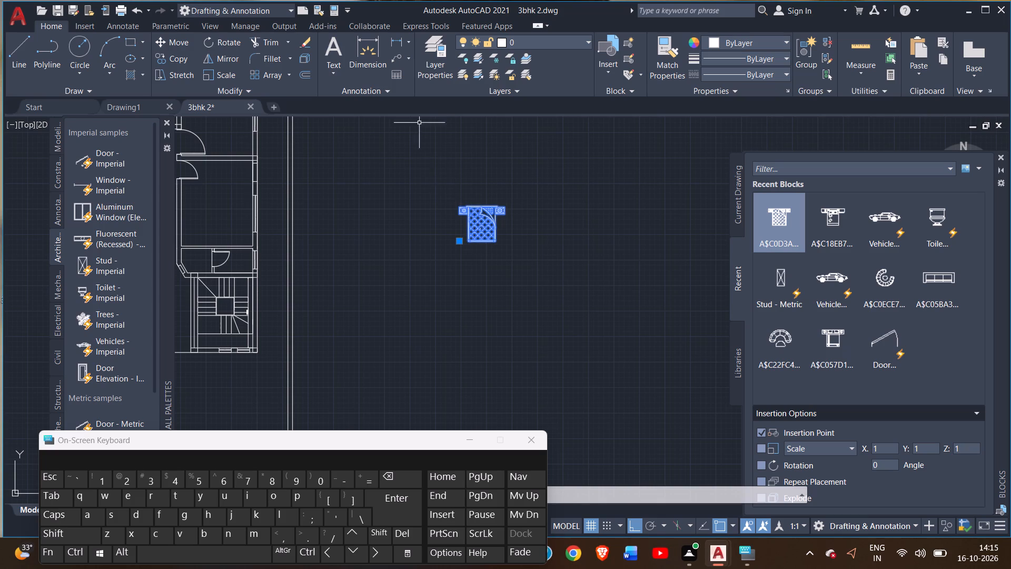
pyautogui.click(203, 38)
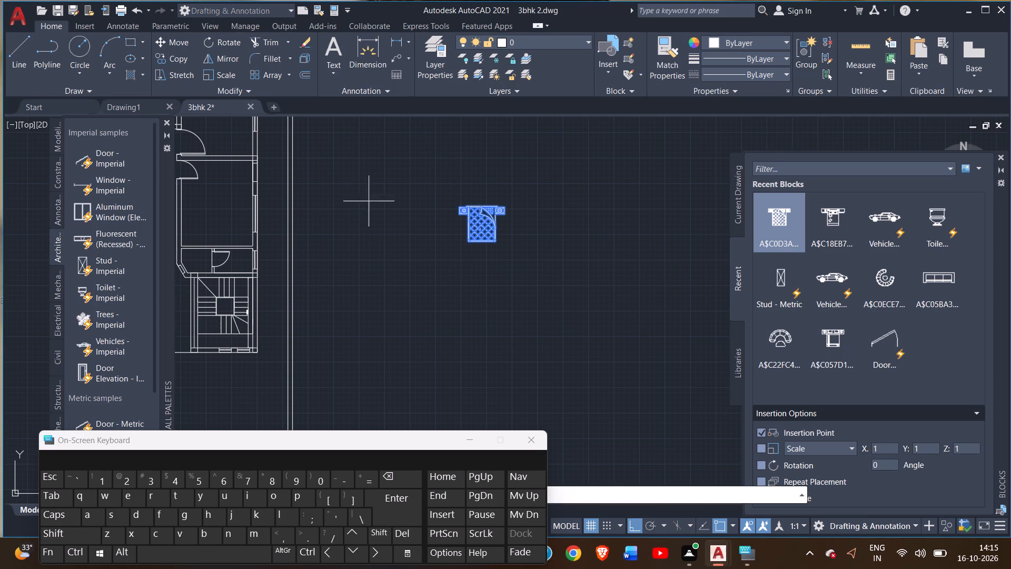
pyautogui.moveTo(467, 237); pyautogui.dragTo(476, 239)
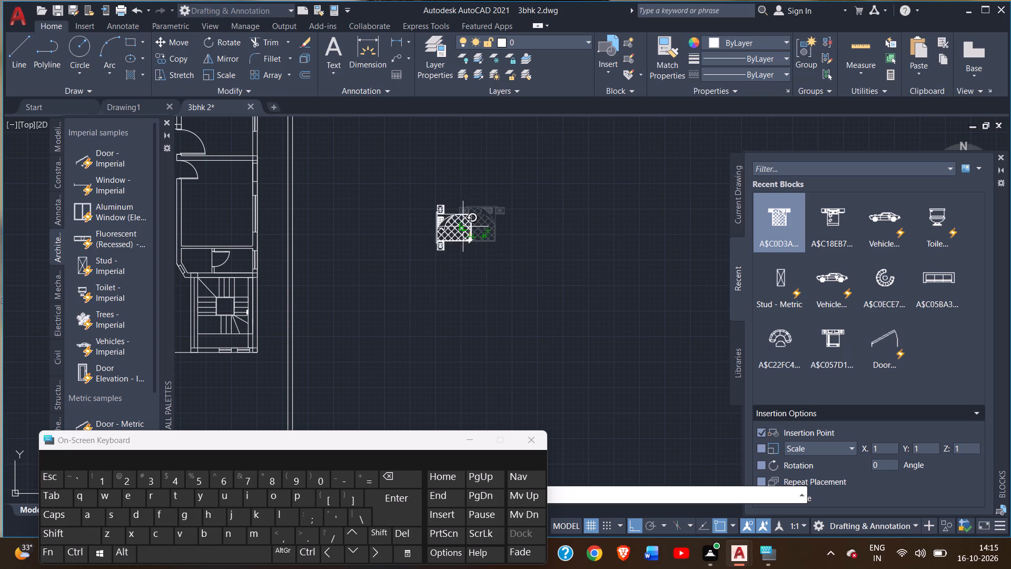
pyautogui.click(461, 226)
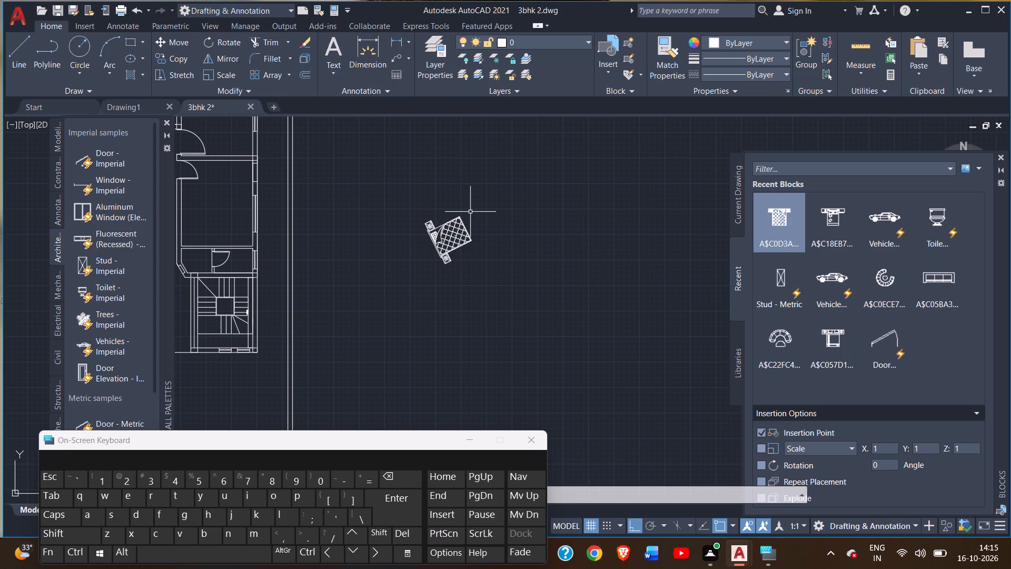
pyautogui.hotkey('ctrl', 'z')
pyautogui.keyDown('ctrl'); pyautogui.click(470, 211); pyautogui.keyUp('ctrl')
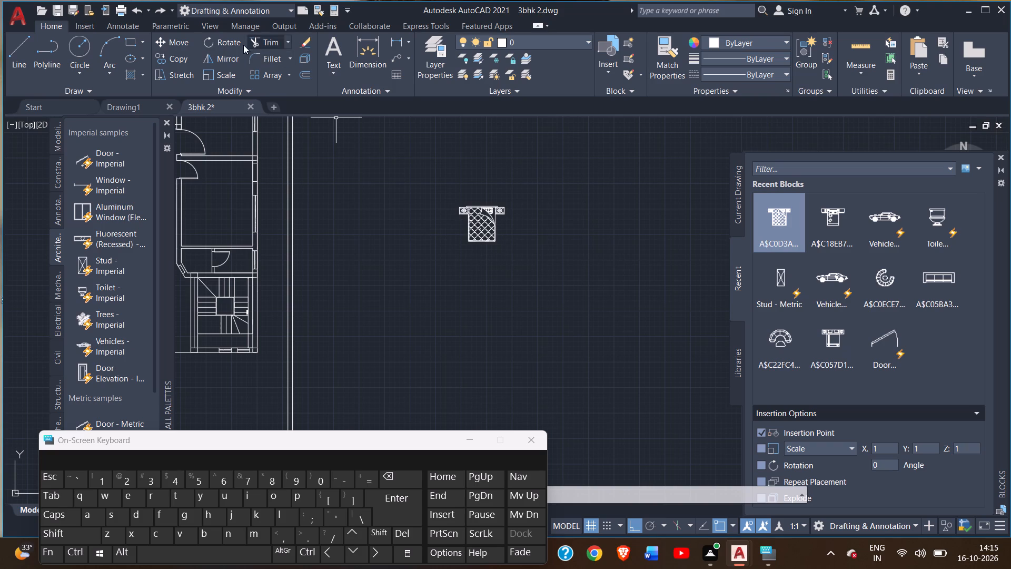
# Rotate the bed 90° counterclockwise about its mattress's lower-left corner so that the headboard faces west.
pyautogui.click(473, 219)
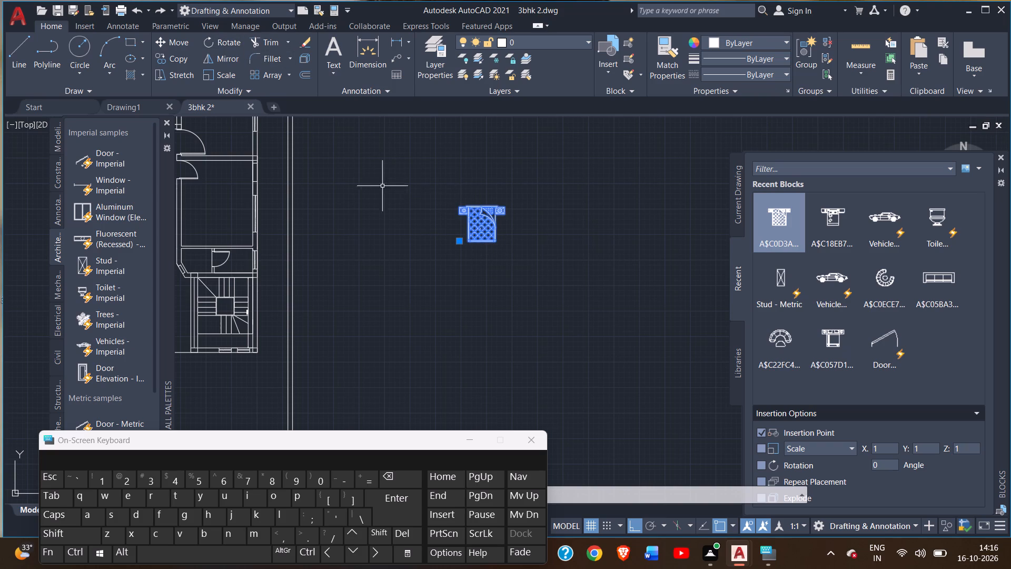
pyautogui.click(239, 45)
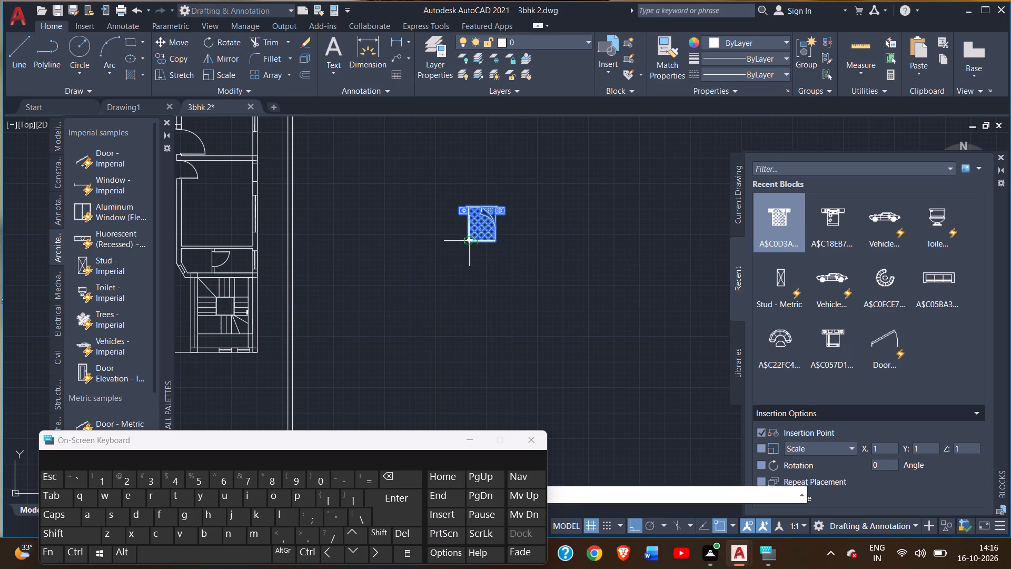
pyautogui.moveTo(466, 241); pyautogui.dragTo(485, 236)
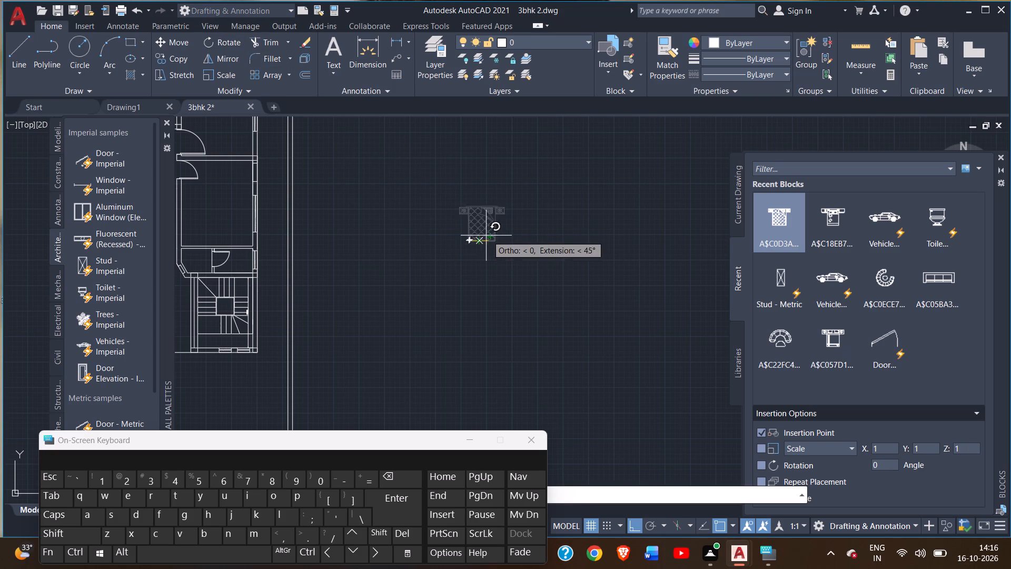
pyautogui.moveTo(485, 236); pyautogui.dragTo(472, 229)
pyautogui.click(472, 229)
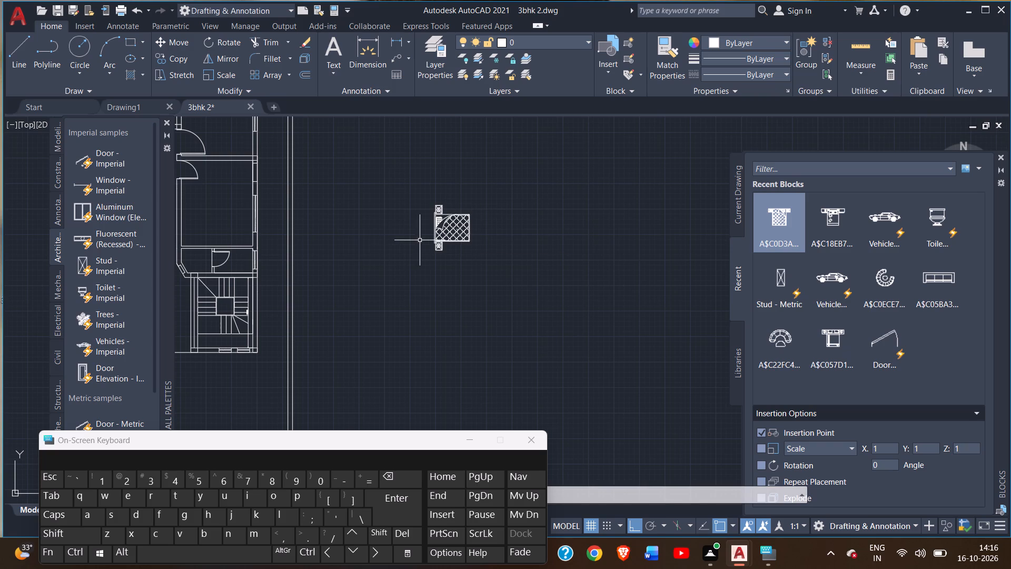
# Move the rotated bed into the east-side bedroom above the staircase, with its headboard near the west wall.
pyautogui.rightClick(419, 240)
pyautogui.doubleClick(419, 212)
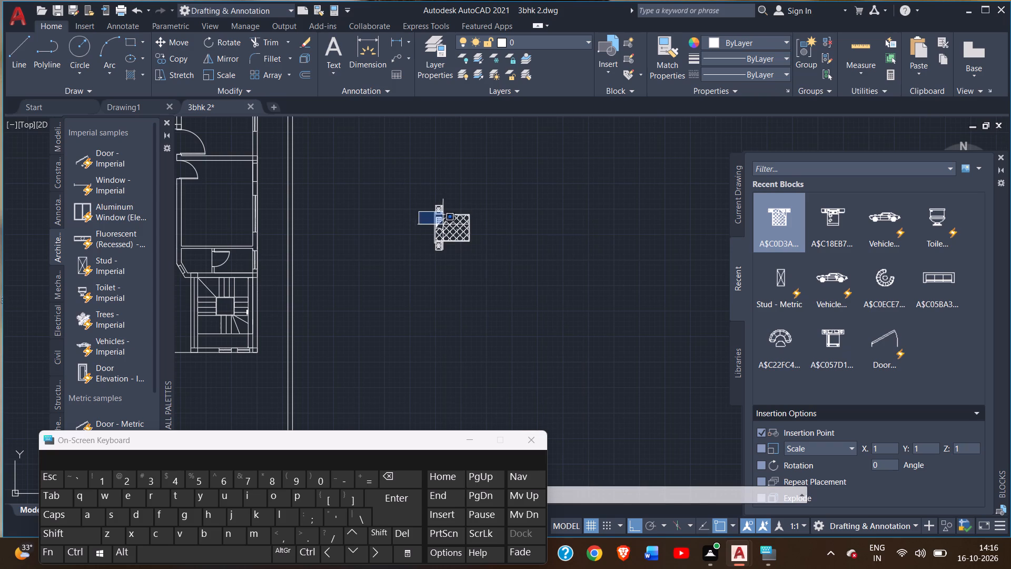
pyautogui.click(448, 230)
pyautogui.click(449, 232)
pyautogui.scroll(-1, 414, 243)
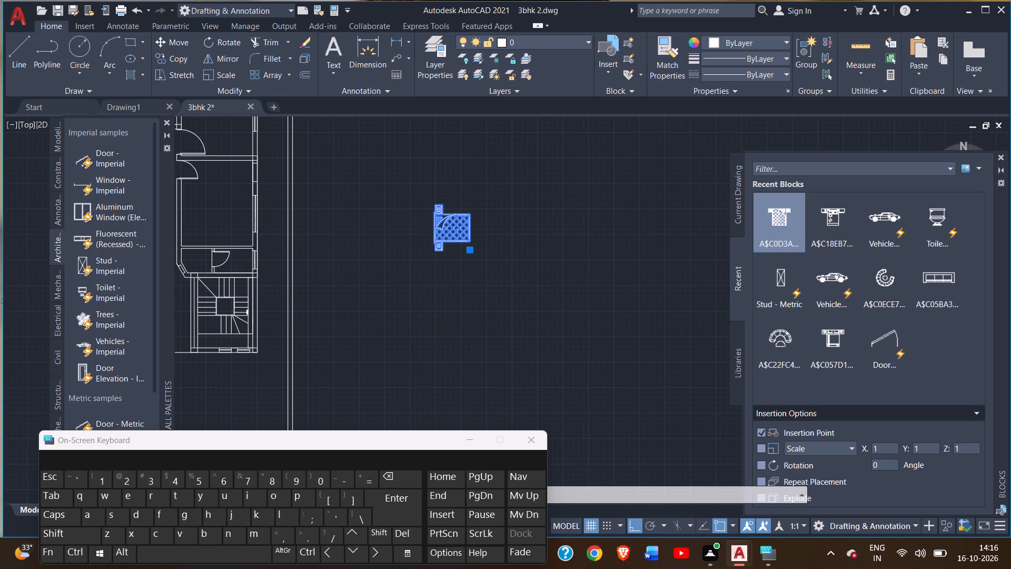
pyautogui.moveTo(414, 243); pyautogui.dragTo(450, 244, button='middle')
pyautogui.click(163, 40)
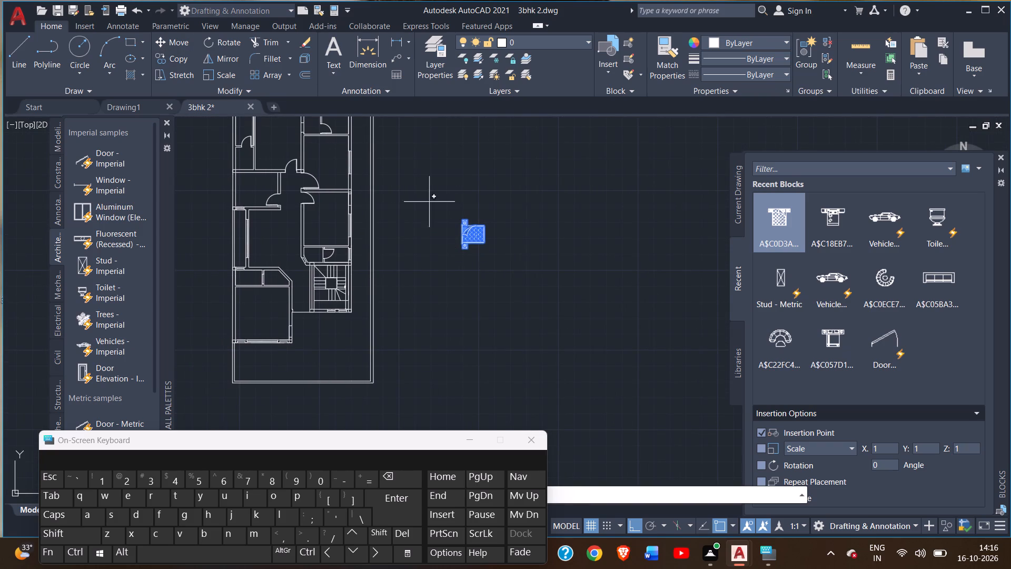
pyautogui.moveTo(474, 235); pyautogui.dragTo(422, 235)
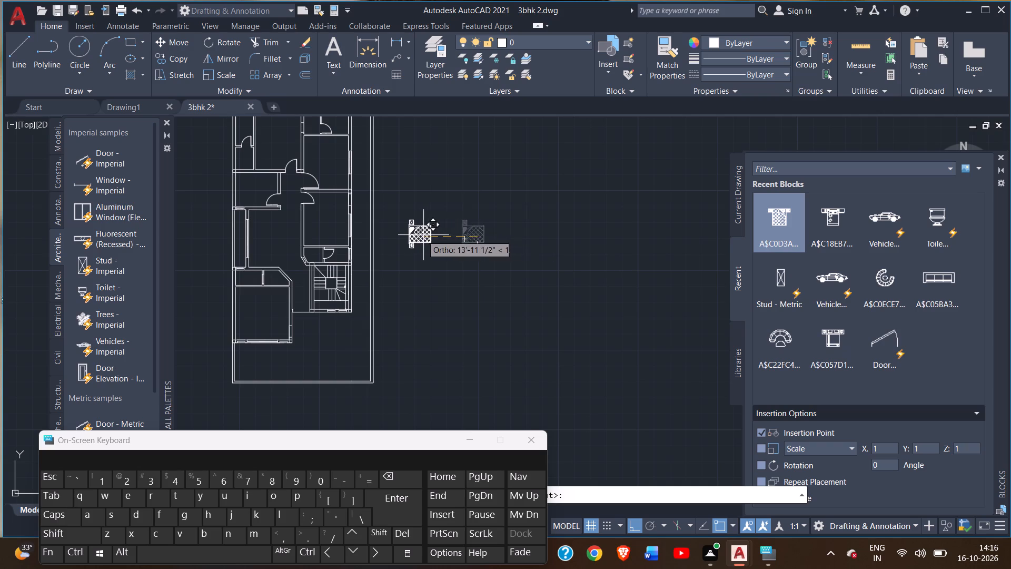
pyautogui.moveTo(422, 235); pyautogui.dragTo(320, 225)
pyautogui.doubleClick(320, 225)
# Move the bed straight north along the bedroom's west wall, away from the room's lower wall.
pyautogui.scroll(2, 324, 243)
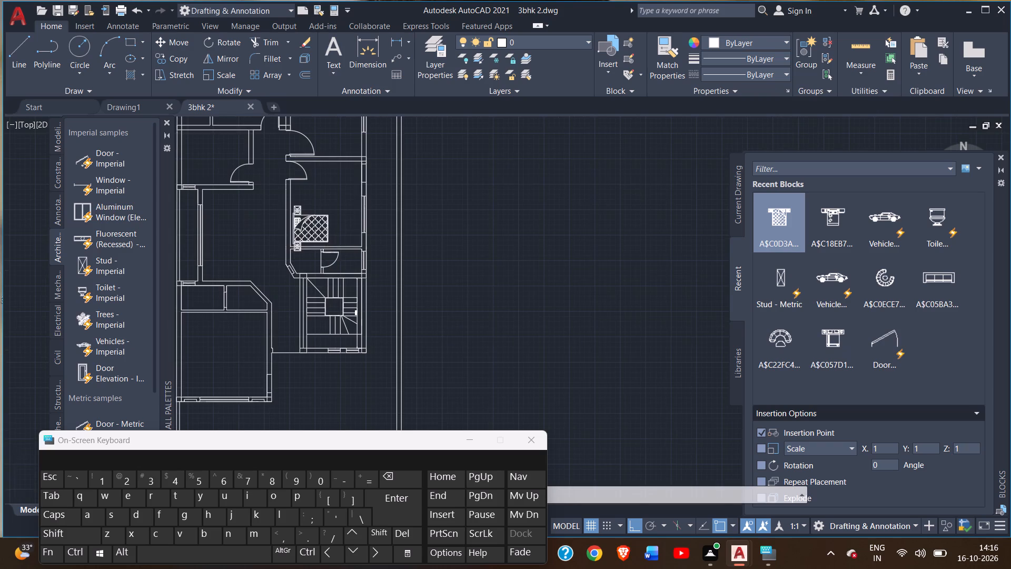
pyautogui.moveTo(340, 239); pyautogui.dragTo(403, 350, button='middle')
pyautogui.scroll(1, 359, 338)
pyautogui.click(359, 327)
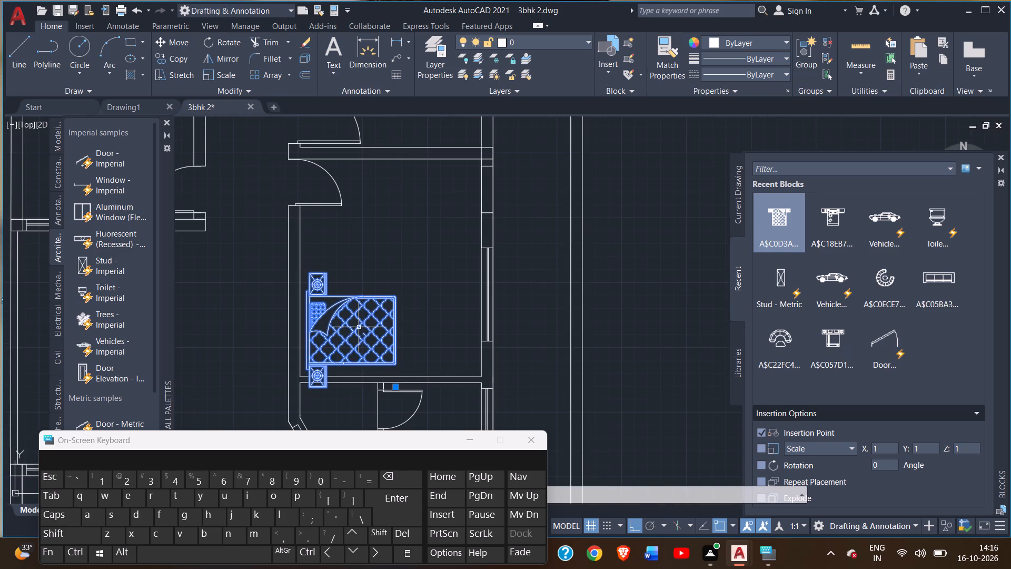
pyautogui.click(173, 45)
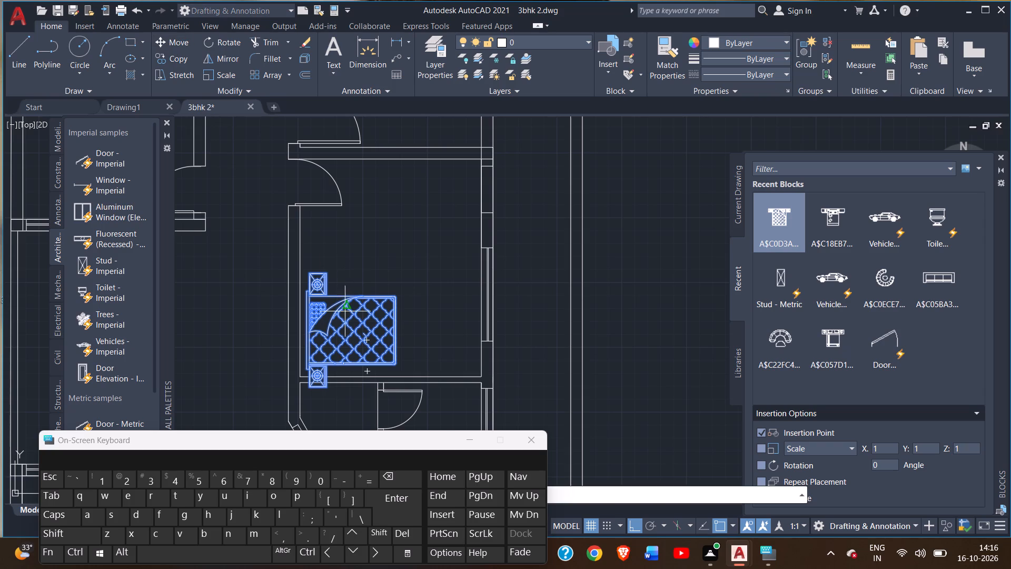
pyautogui.moveTo(345, 332); pyautogui.dragTo(342, 307)
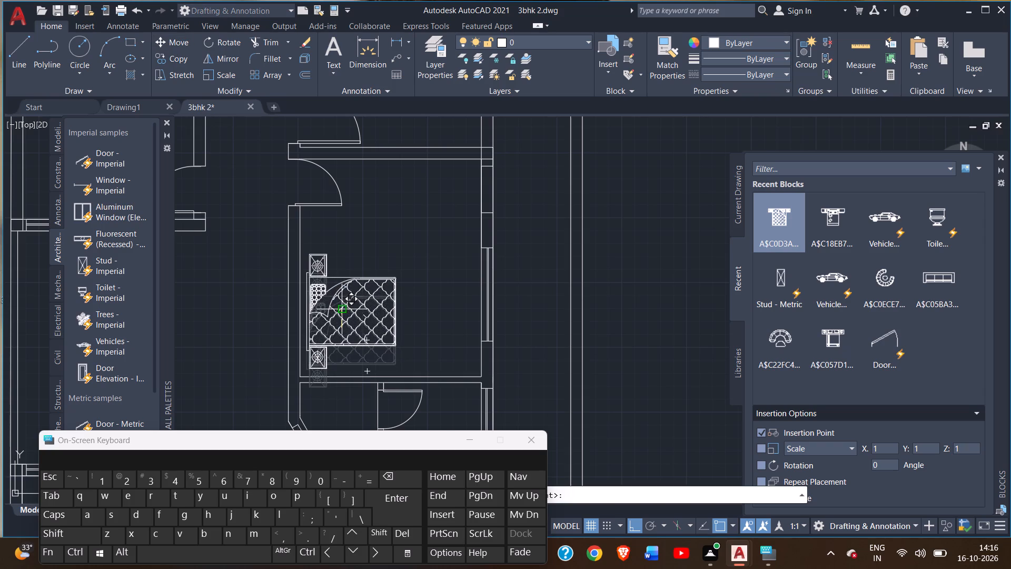
pyautogui.moveTo(342, 307); pyautogui.dragTo(339, 299)
pyautogui.click(339, 299)
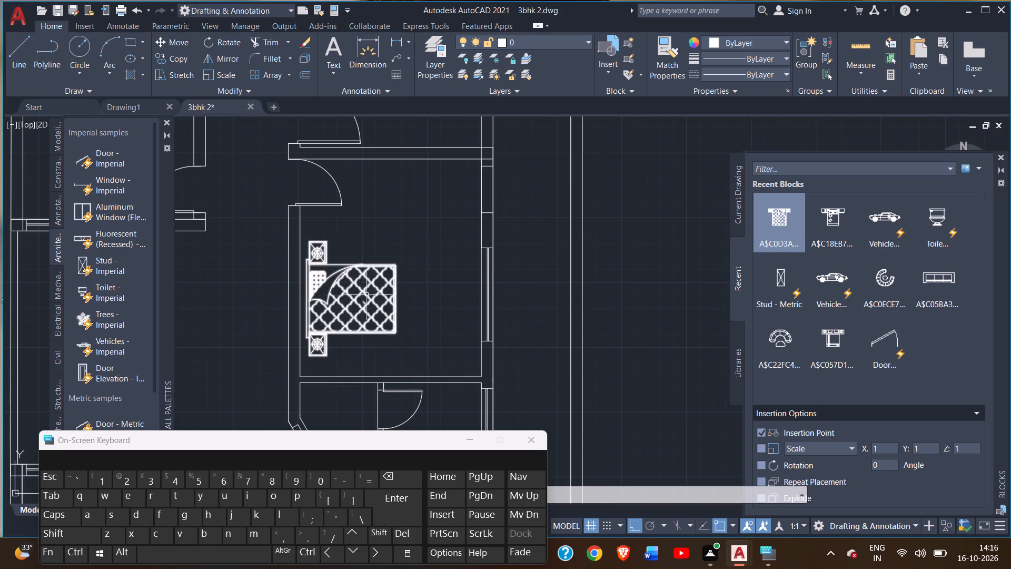
# Insert the bed block with two tilted cushions, A$C18EB7..., in the empty space east of the floor plan.
pyautogui.scroll(-1, 369, 290)
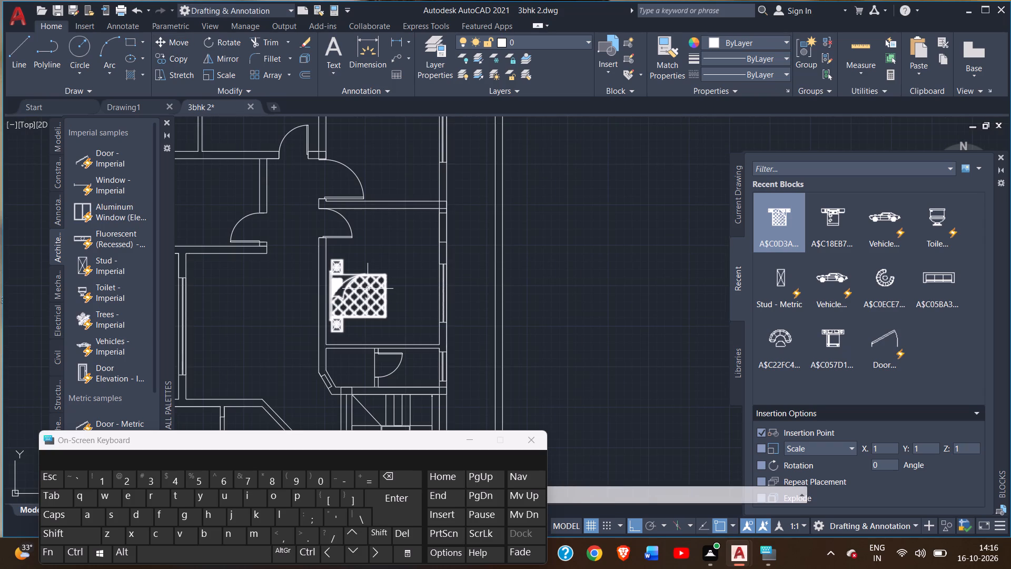
pyautogui.scroll(-1, 368, 289)
pyautogui.moveTo(365, 285); pyautogui.dragTo(394, 289, button='middle')
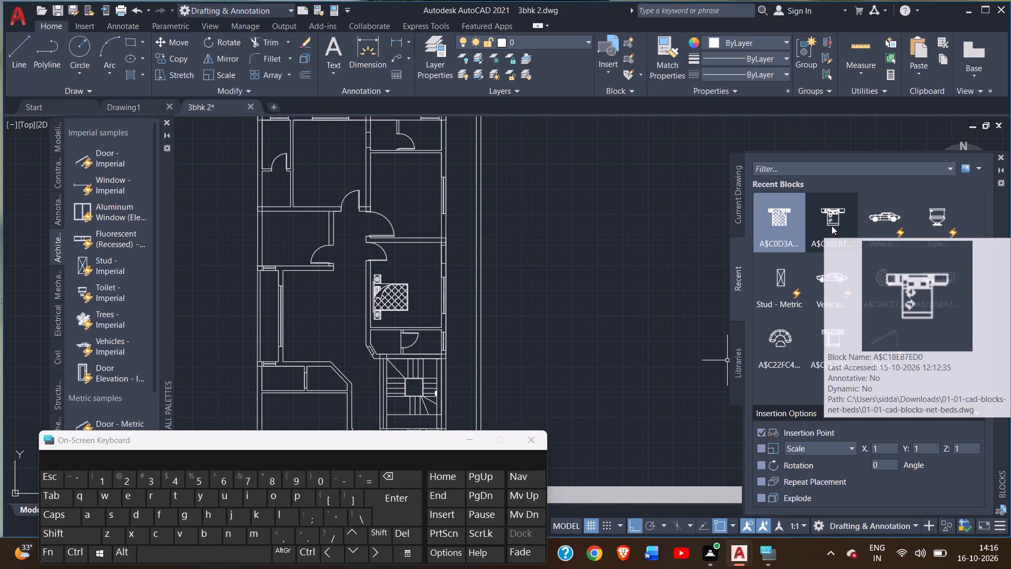
pyautogui.moveTo(831, 225); pyautogui.dragTo(610, 254)
pyautogui.click(608, 253)
# Scale up the newly inserted bed with two tilted cushions freehand, using its mattress's lower-left corner as the base point.
pyautogui.scroll(2, 616, 252)
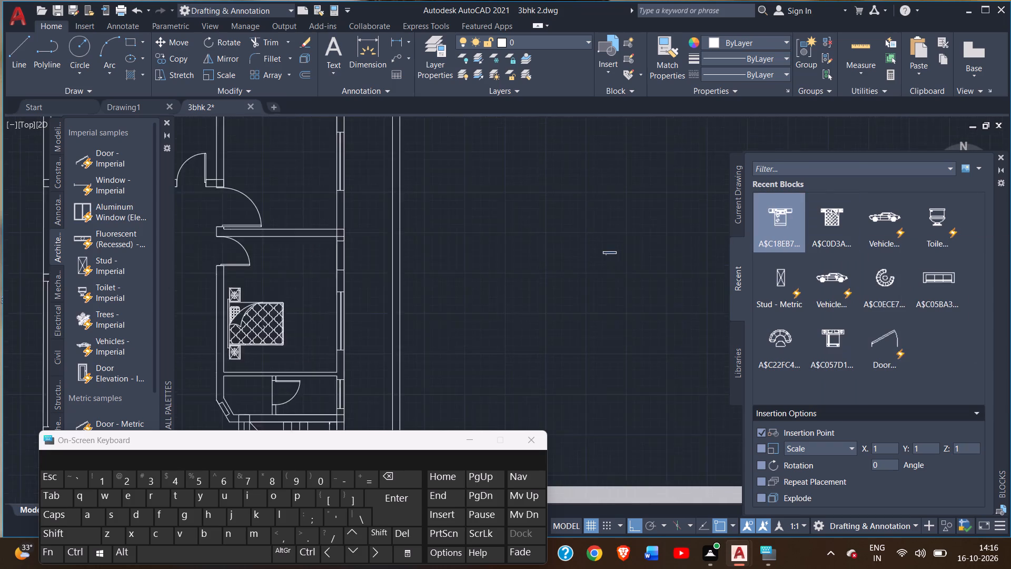
pyautogui.scroll(8, 606, 256)
pyautogui.scroll(6, 533, 269)
pyautogui.click(449, 244)
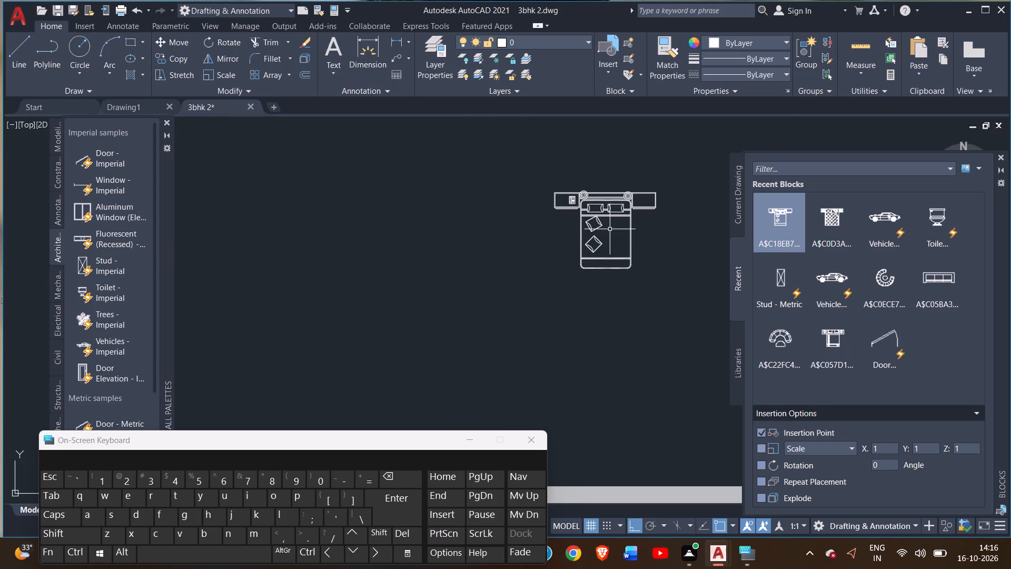
pyautogui.scroll(2, 604, 225)
pyautogui.moveTo(582, 149); pyautogui.dragTo(537, 195)
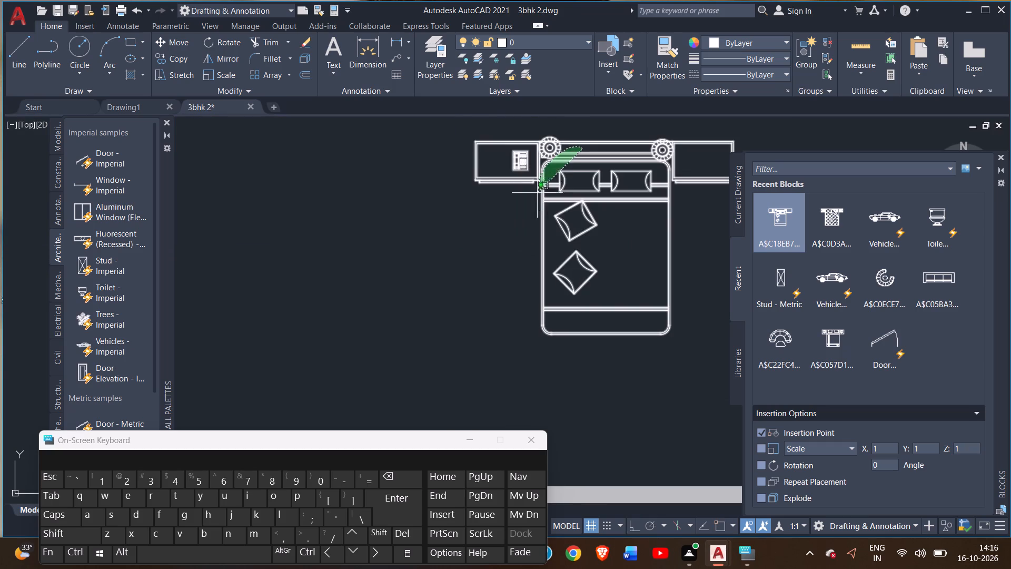
pyautogui.moveTo(537, 195); pyautogui.dragTo(582, 354)
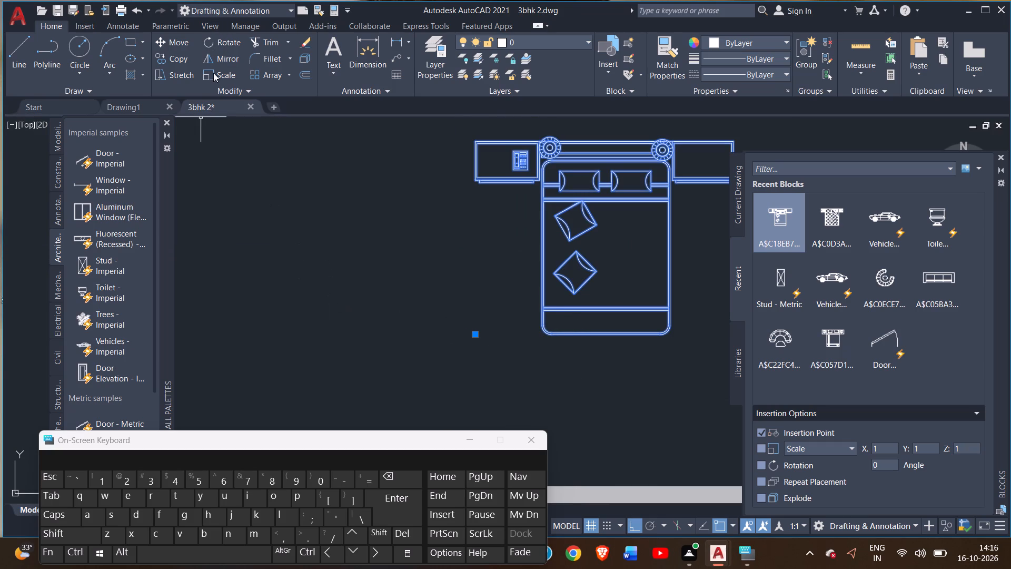
pyautogui.click(211, 77)
pyautogui.moveTo(546, 332); pyautogui.dragTo(553, 325)
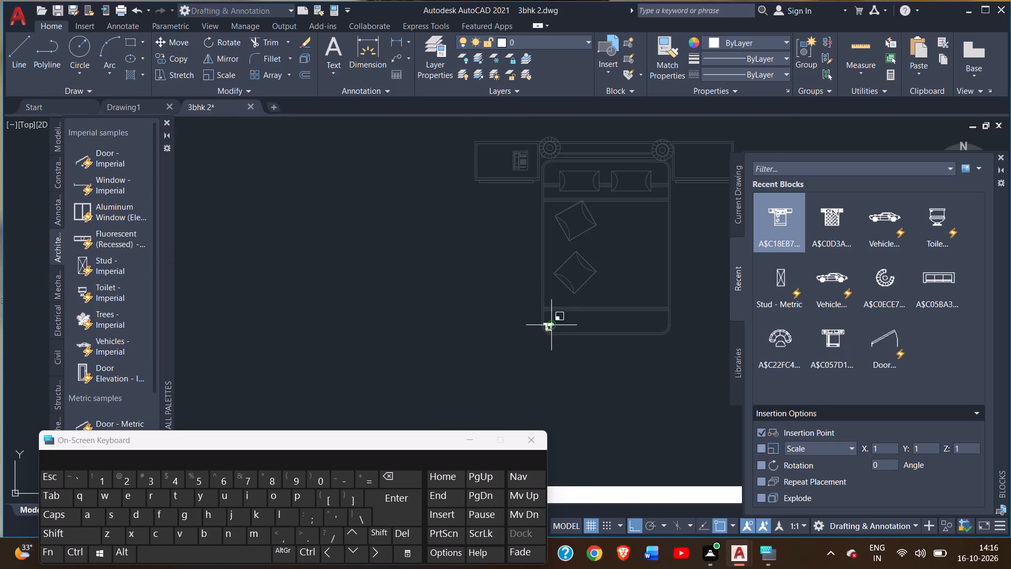
pyautogui.moveTo(553, 325); pyautogui.dragTo(695, 179)
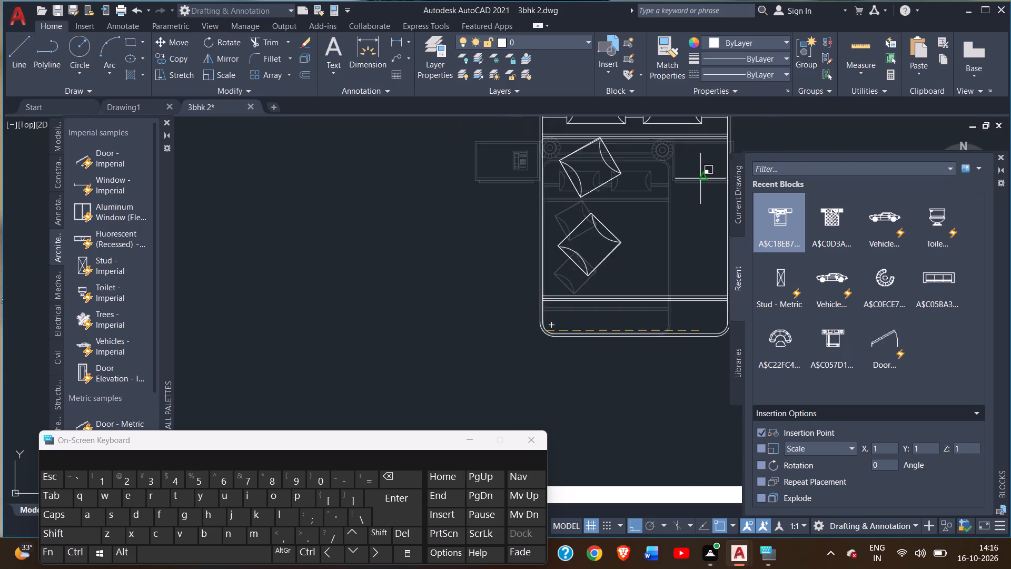
pyautogui.moveTo(695, 179); pyautogui.dragTo(906, 131)
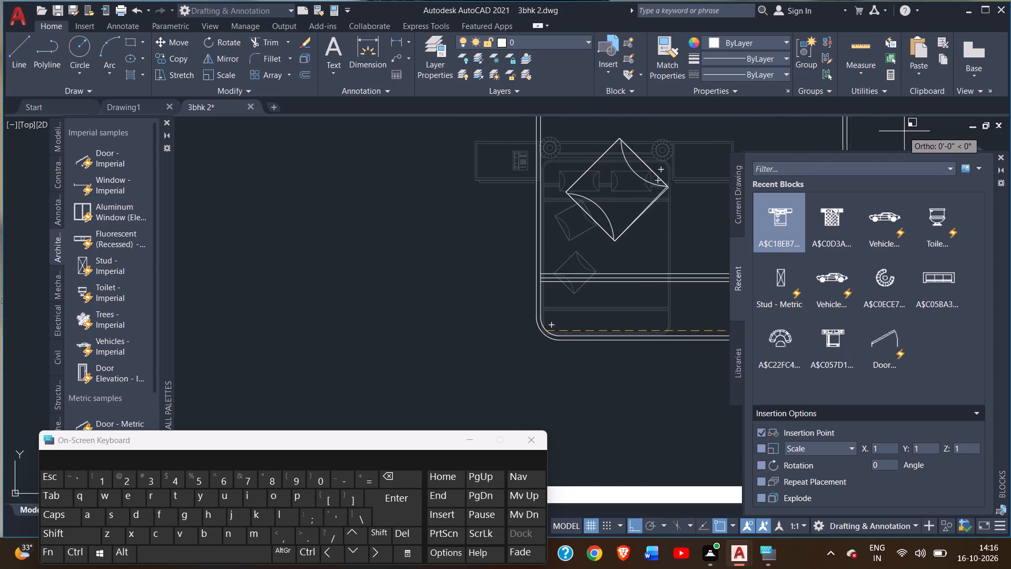
pyautogui.moveTo(906, 131); pyautogui.dragTo(910, 130)
pyautogui.click(910, 130)
# Enlarge the same bed block a second time with Scale, freehand from the mattress's lower-left corner.
pyautogui.scroll(-6, 512, 238)
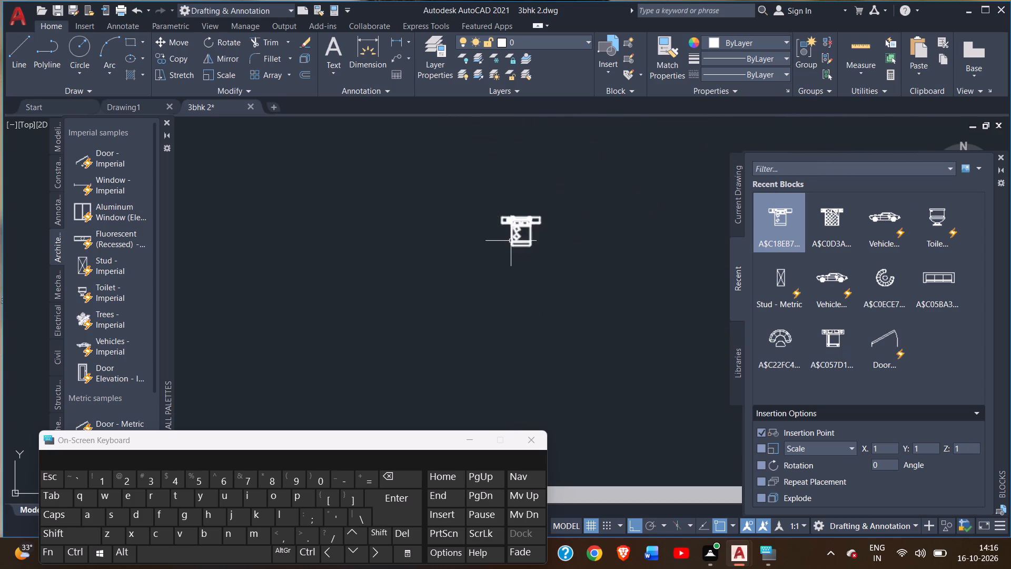
pyautogui.scroll(-8, 445, 259)
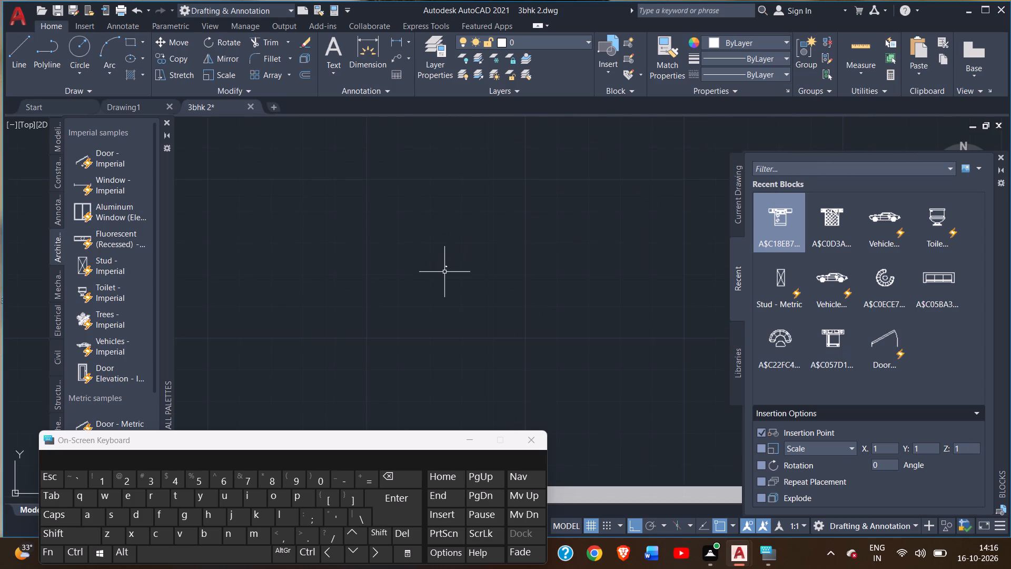
pyautogui.scroll(-4, 444, 272)
pyautogui.scroll(7, 445, 273)
pyautogui.scroll(7, 408, 243)
pyautogui.click(353, 223)
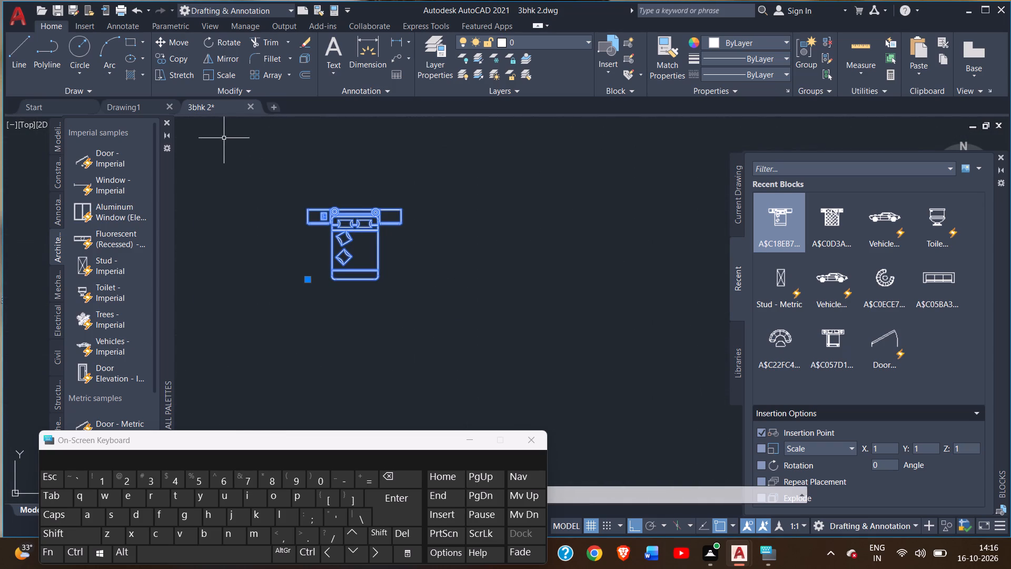
pyautogui.click(221, 76)
pyautogui.moveTo(334, 277); pyautogui.dragTo(334, 276)
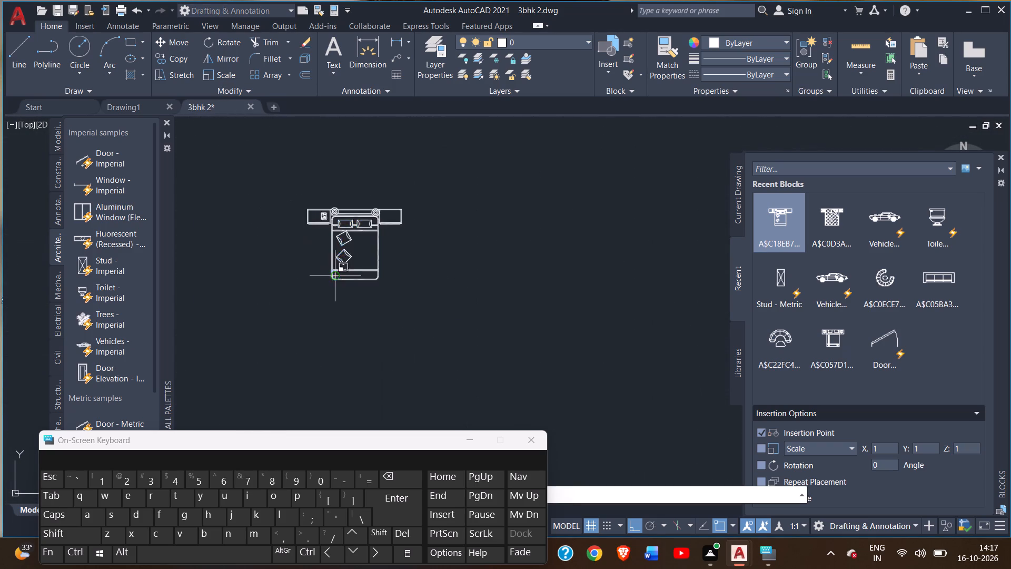
pyautogui.moveTo(334, 276); pyautogui.dragTo(896, 125)
pyautogui.doubleClick(896, 125)
pyautogui.moveTo(901, 125); pyautogui.dragTo(907, 124)
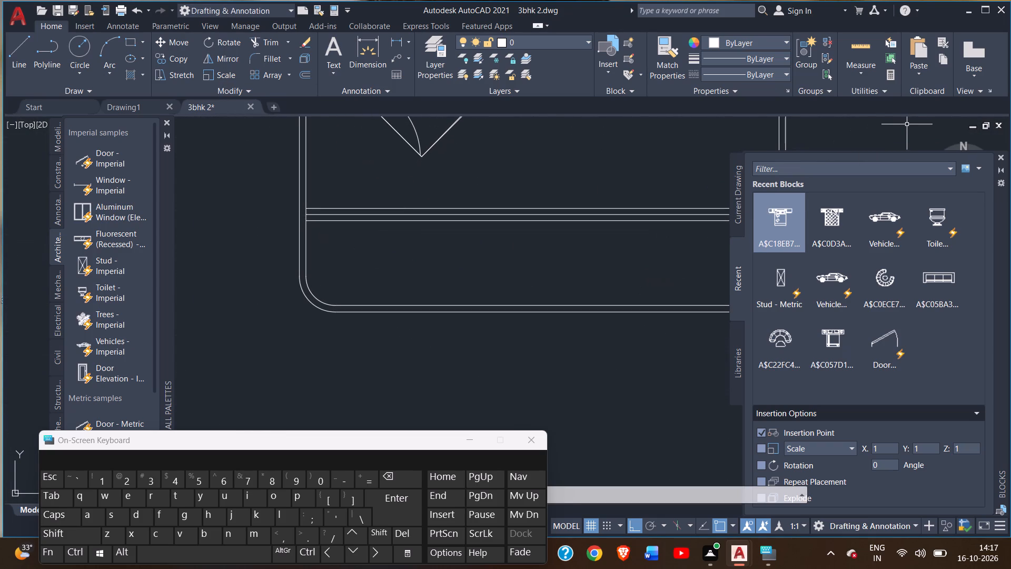
pyautogui.moveTo(907, 124); pyautogui.dragTo(911, 125)
pyautogui.click(911, 125)
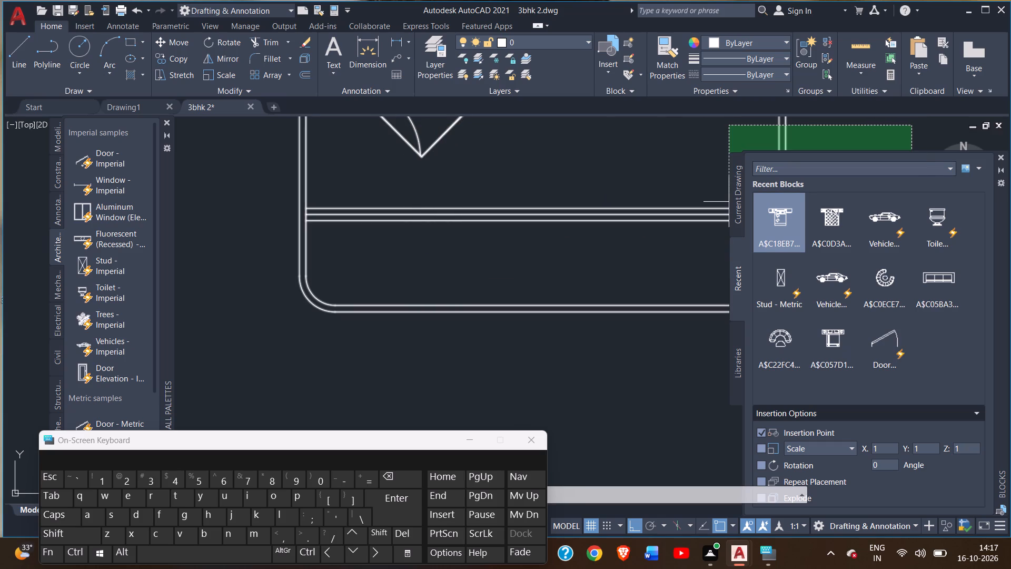
pyautogui.click(890, 131)
# Scale the tilted-cushion bed up again from the mattress's lower-left corner, using a freehand scale distance of about 1'-2 1/2".
pyautogui.scroll(-8, 482, 266)
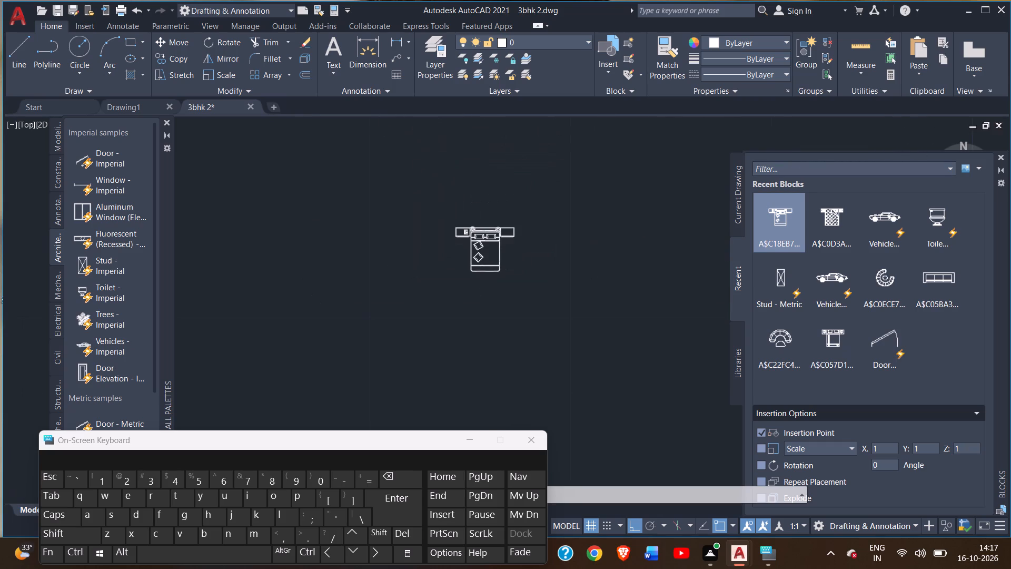
pyautogui.scroll(-6, 481, 270)
pyautogui.scroll(5, 482, 271)
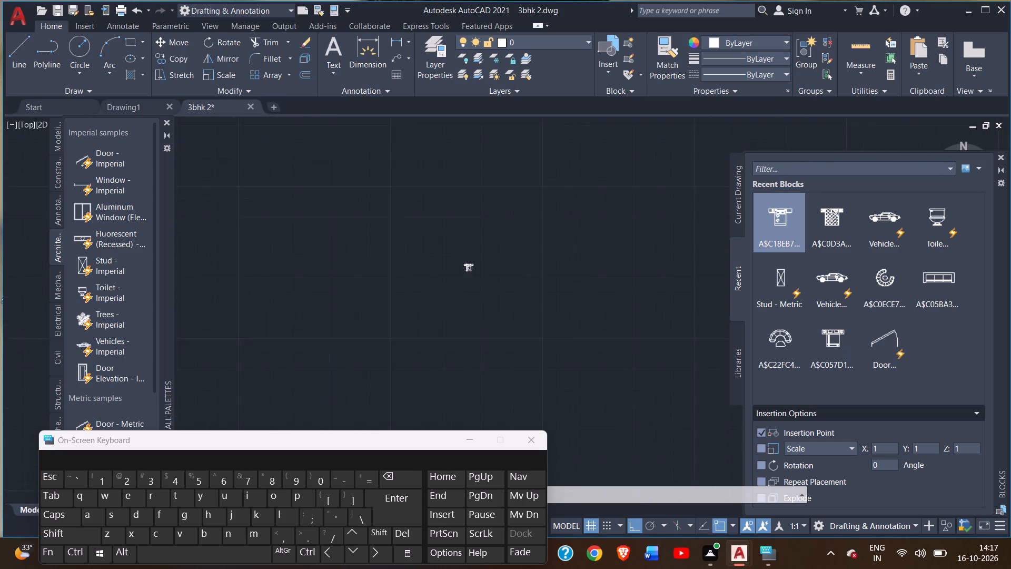
pyautogui.scroll(4, 479, 267)
pyautogui.moveTo(454, 262); pyautogui.dragTo(370, 268, button='middle')
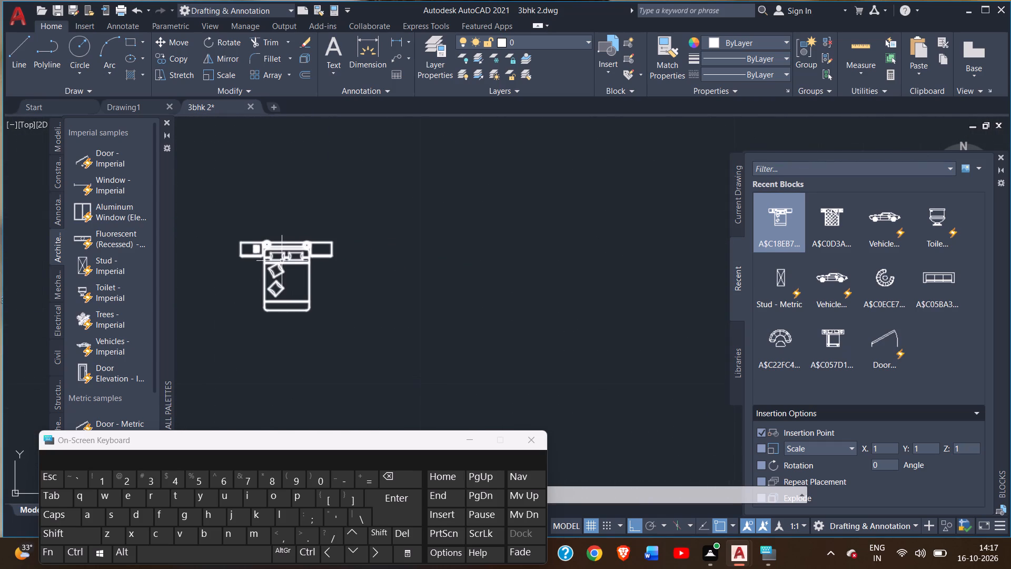
pyautogui.doubleClick(281, 259)
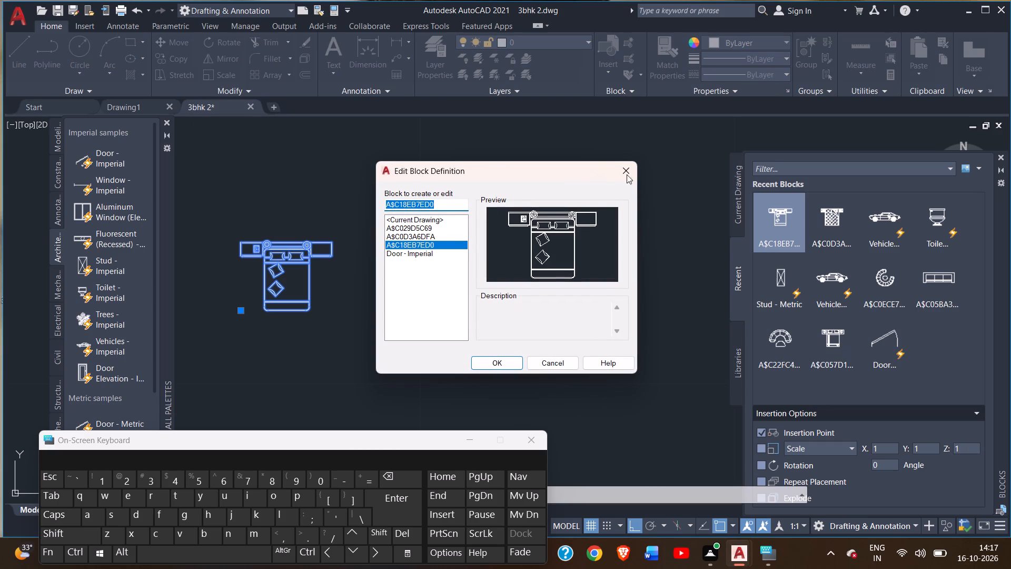
pyautogui.click(631, 169)
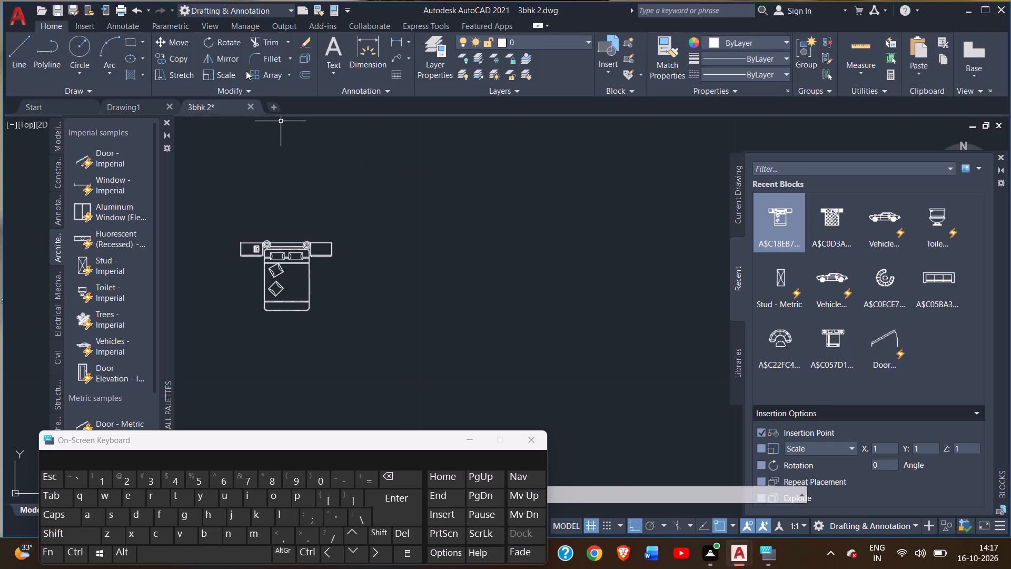
pyautogui.click(230, 71)
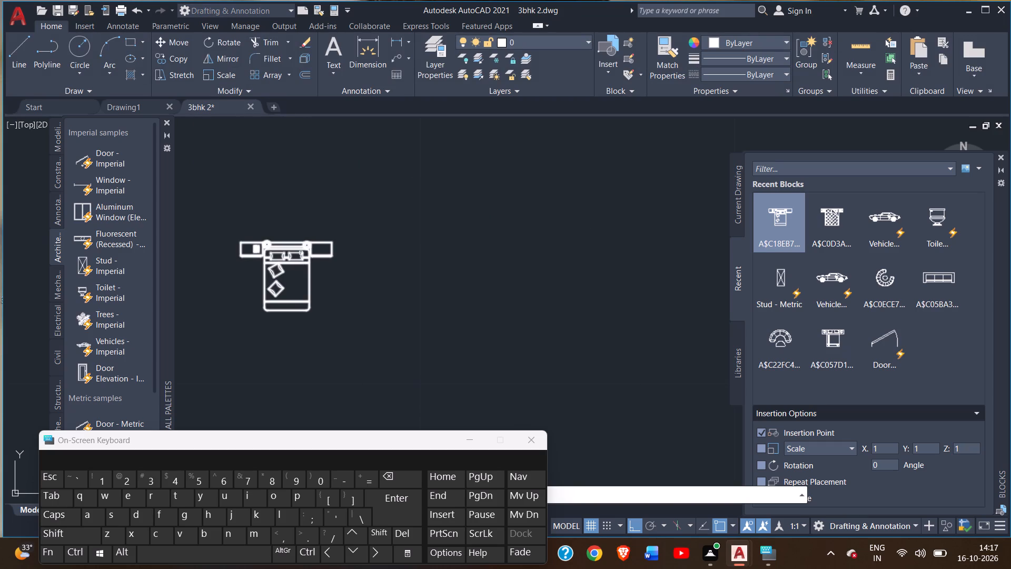
pyautogui.click(301, 252)
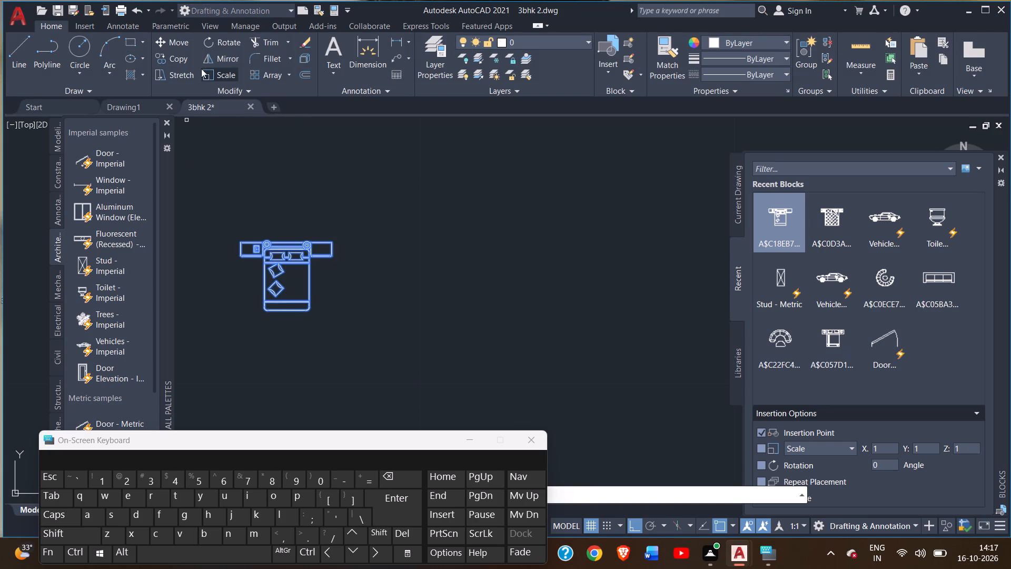
pyautogui.click(203, 71)
pyautogui.click(264, 302)
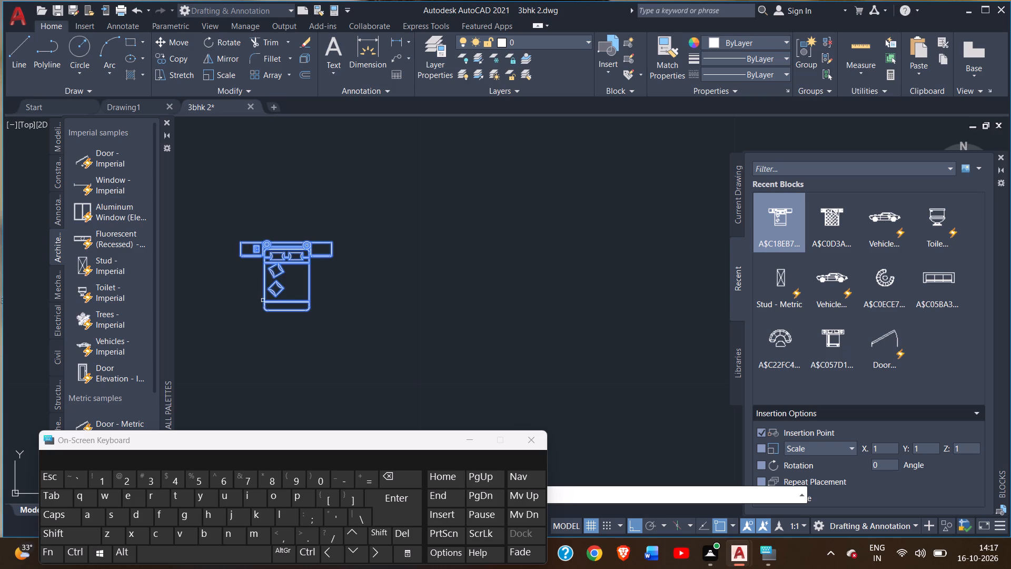
pyautogui.rightClick(264, 298)
pyautogui.moveTo(265, 307); pyautogui.dragTo(421, 230)
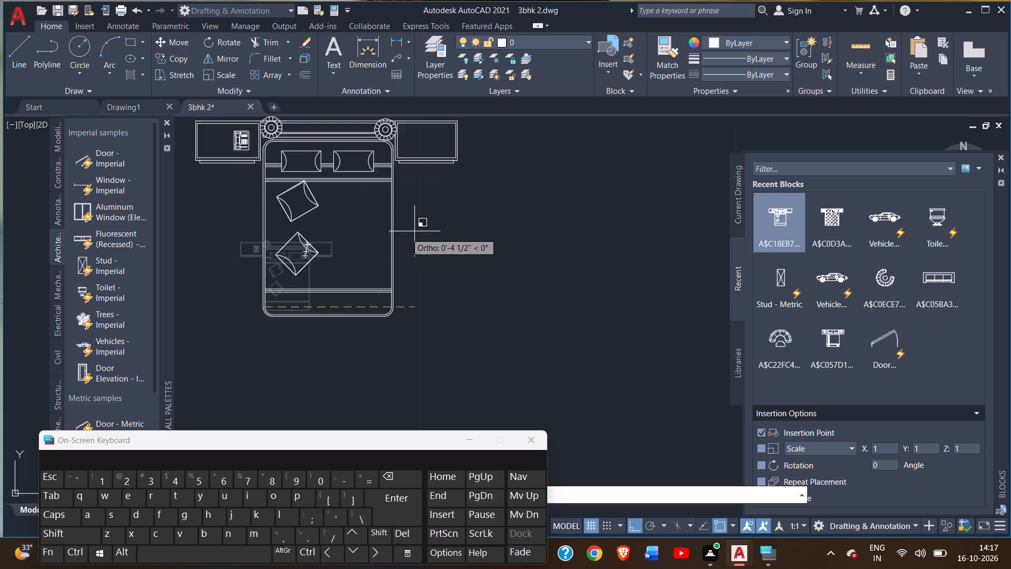
pyautogui.moveTo(421, 230); pyautogui.dragTo(720, 149)
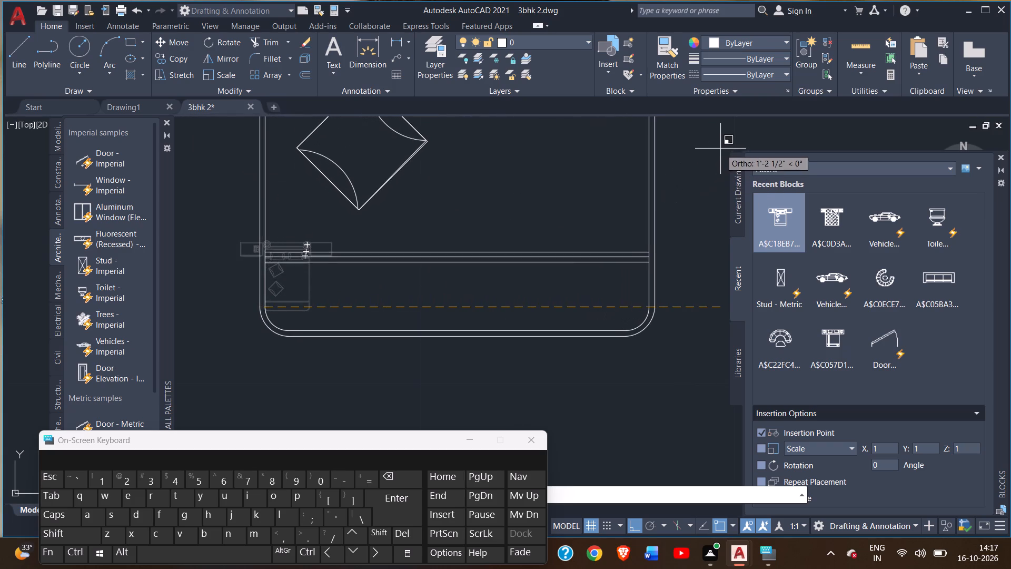
pyautogui.click(720, 149)
# Scale the bed up from its mattress's lower-left corner with a freehand scale distance of about 5'-1" to suit the plan's bedrooms.
pyautogui.scroll(-8, 413, 317)
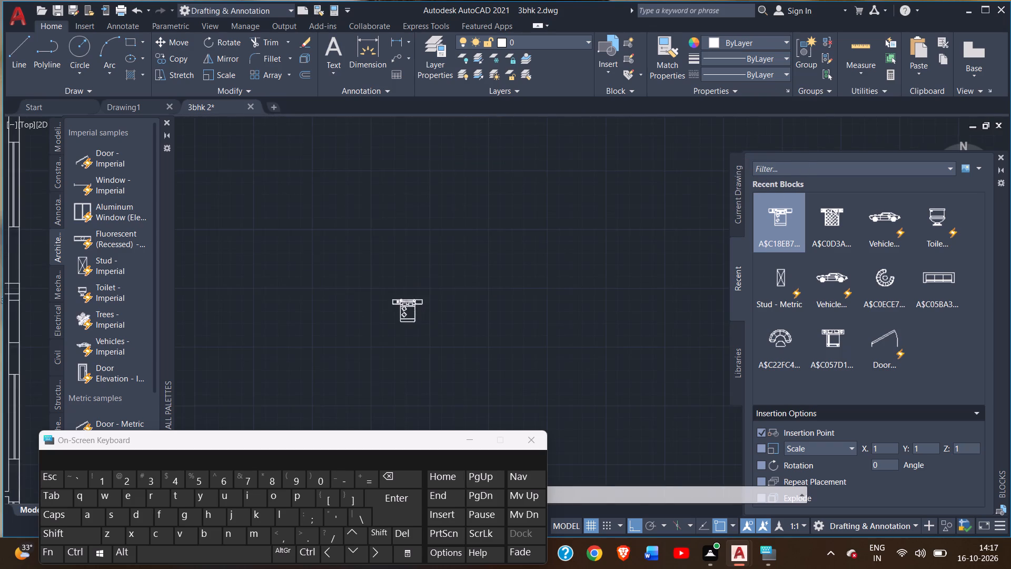
pyautogui.scroll(5, 404, 323)
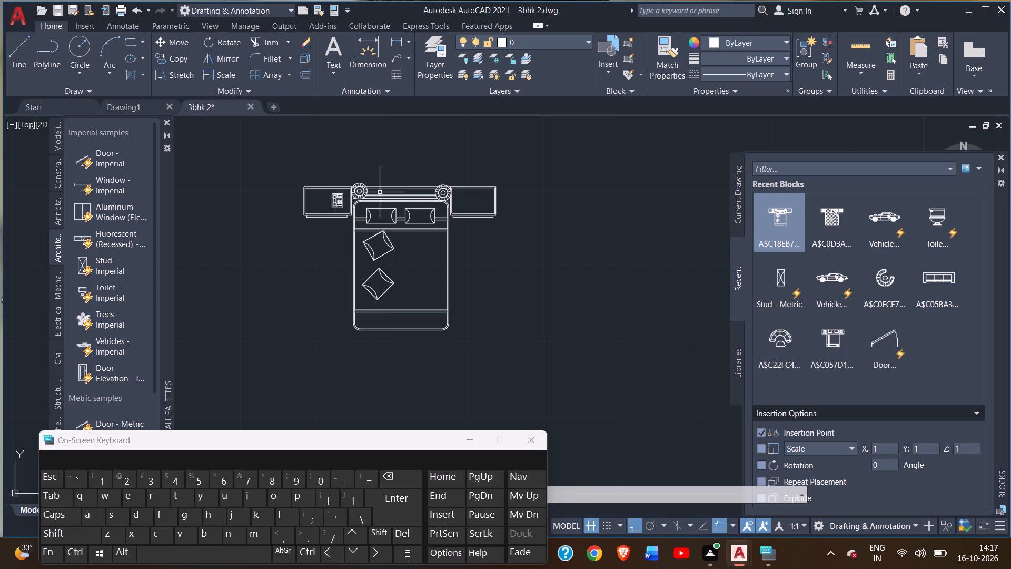
pyautogui.click(381, 189)
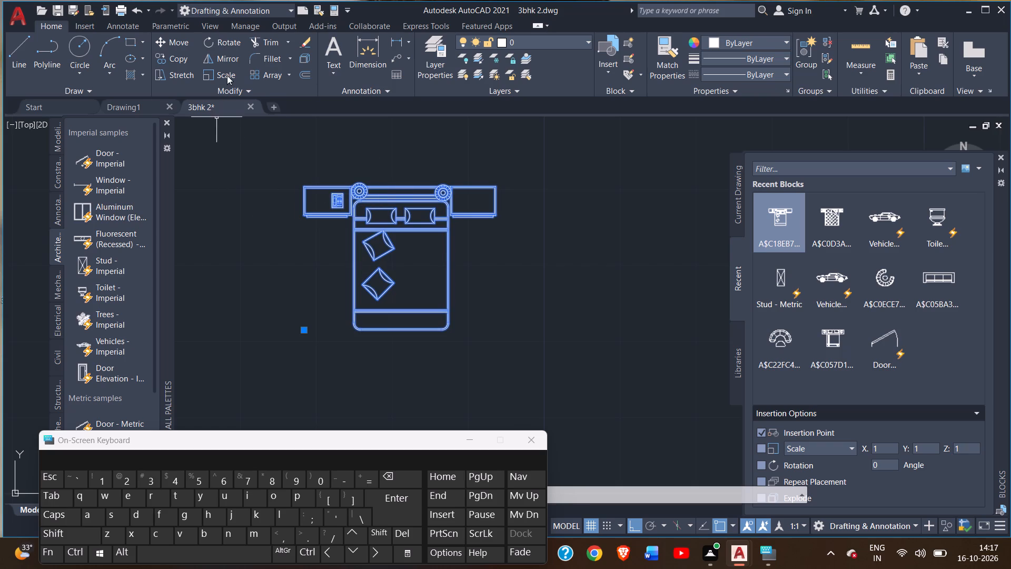
pyautogui.click(226, 72)
pyautogui.moveTo(354, 330); pyautogui.dragTo(365, 318)
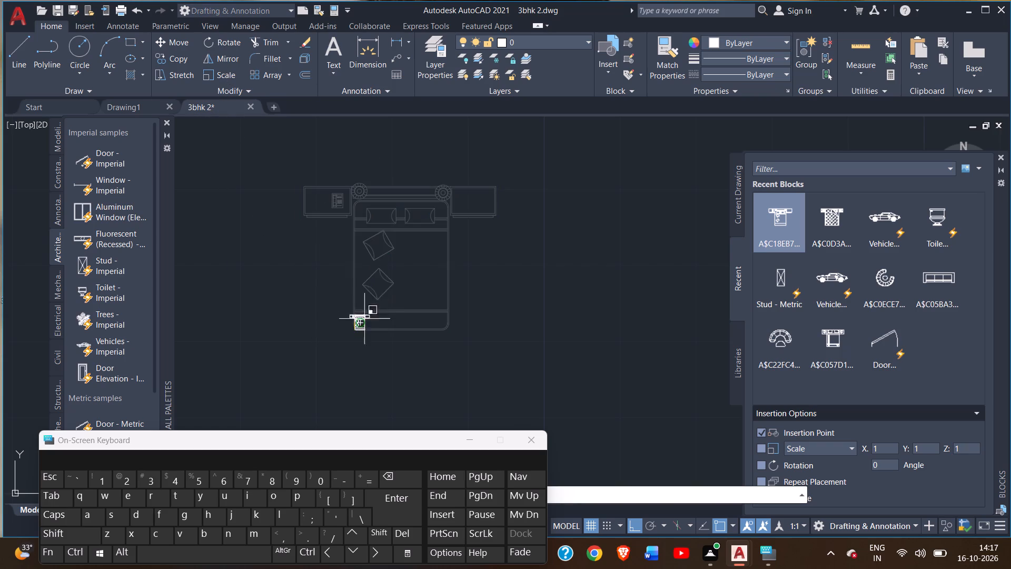
pyautogui.moveTo(365, 318); pyautogui.dragTo(818, 125)
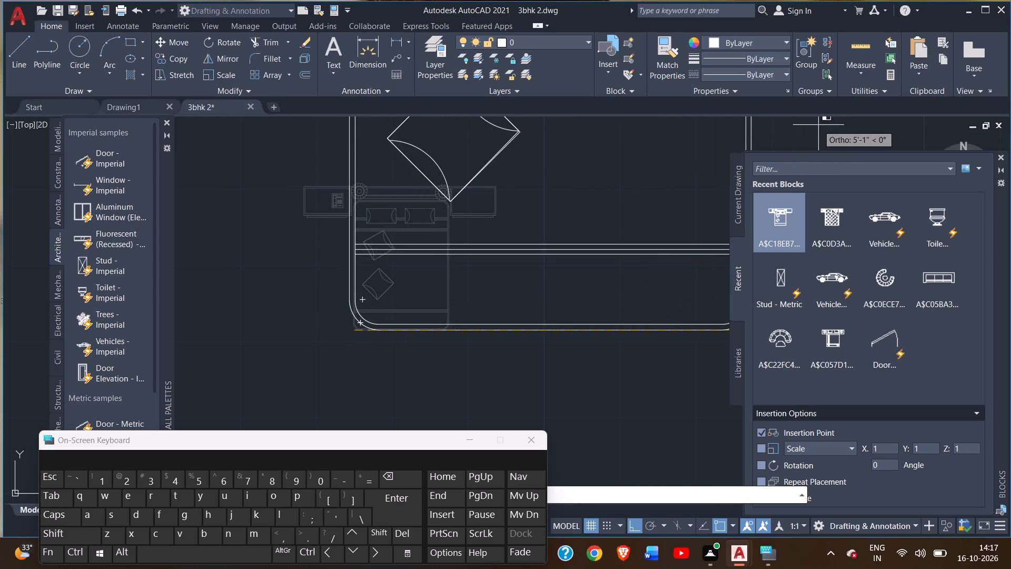
pyautogui.moveTo(818, 125); pyautogui.dragTo(819, 125)
pyautogui.doubleClick(819, 125)
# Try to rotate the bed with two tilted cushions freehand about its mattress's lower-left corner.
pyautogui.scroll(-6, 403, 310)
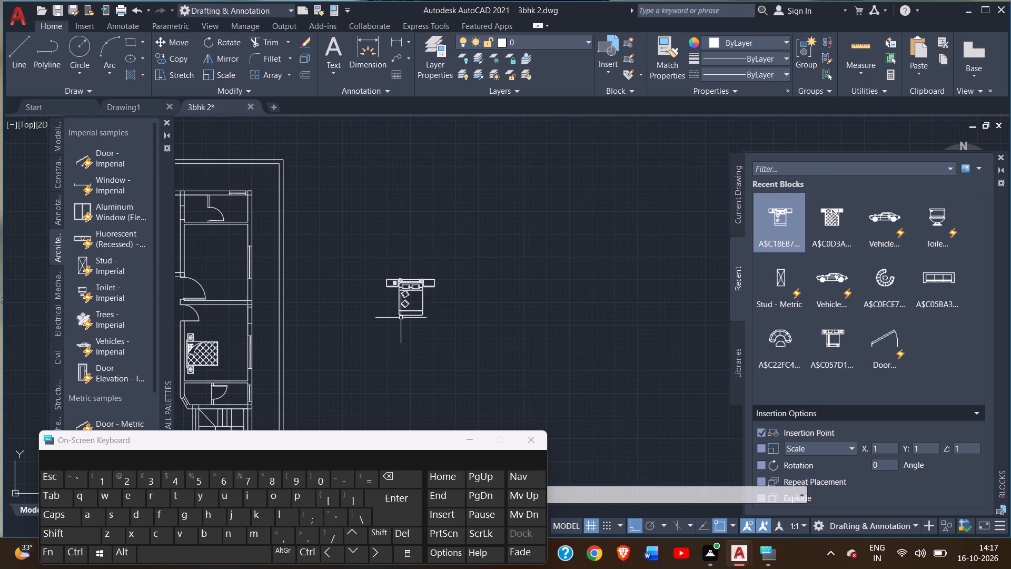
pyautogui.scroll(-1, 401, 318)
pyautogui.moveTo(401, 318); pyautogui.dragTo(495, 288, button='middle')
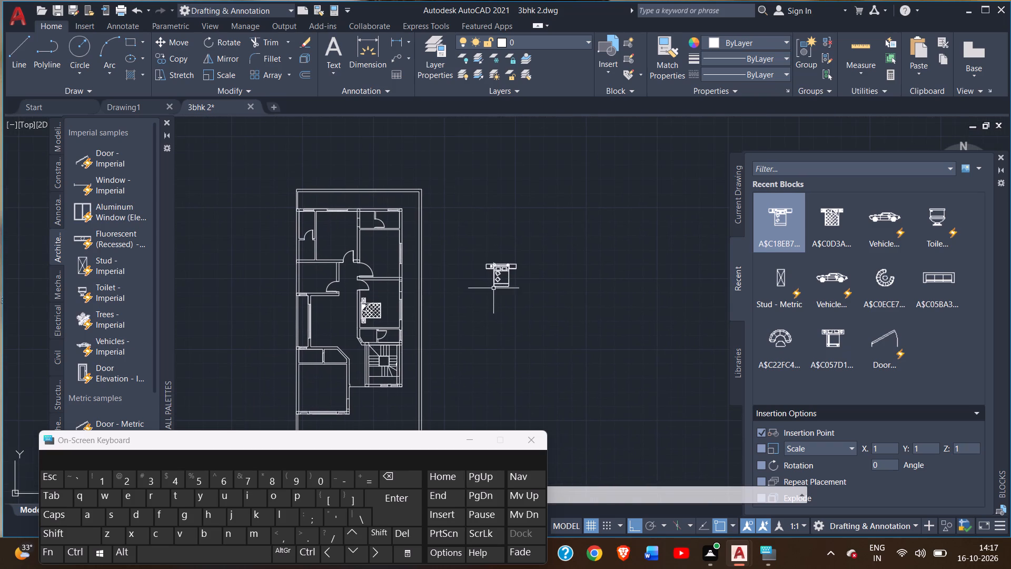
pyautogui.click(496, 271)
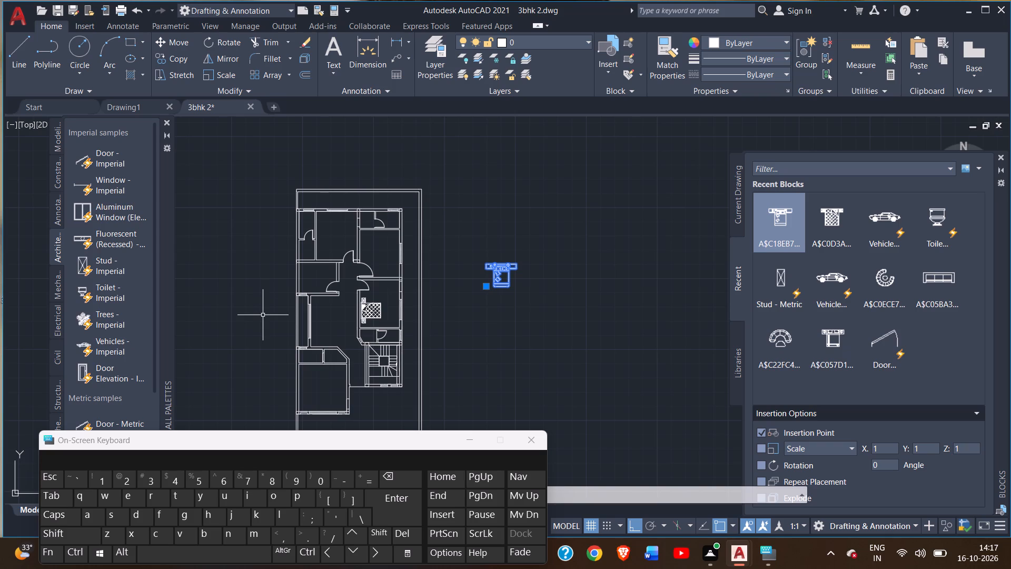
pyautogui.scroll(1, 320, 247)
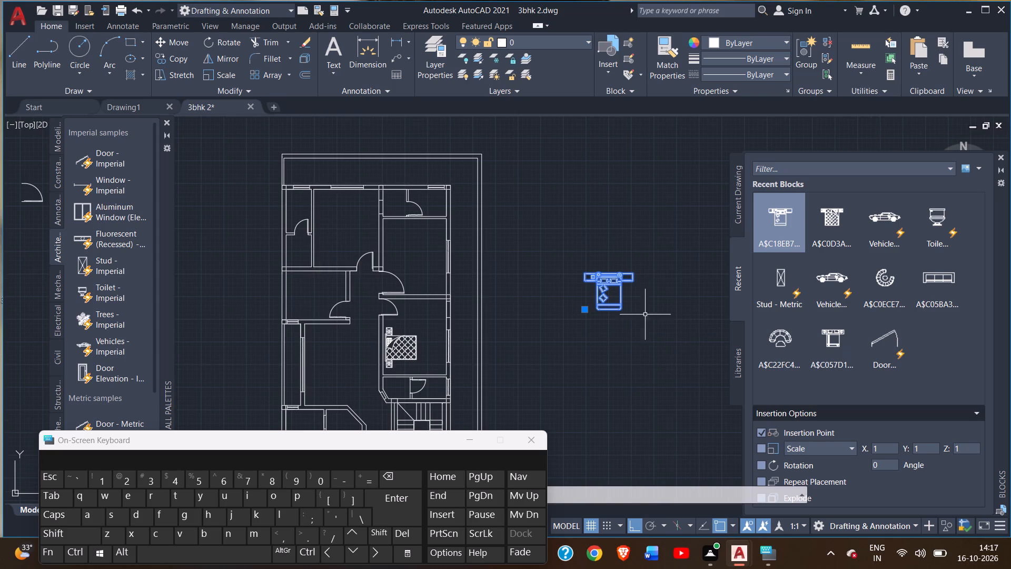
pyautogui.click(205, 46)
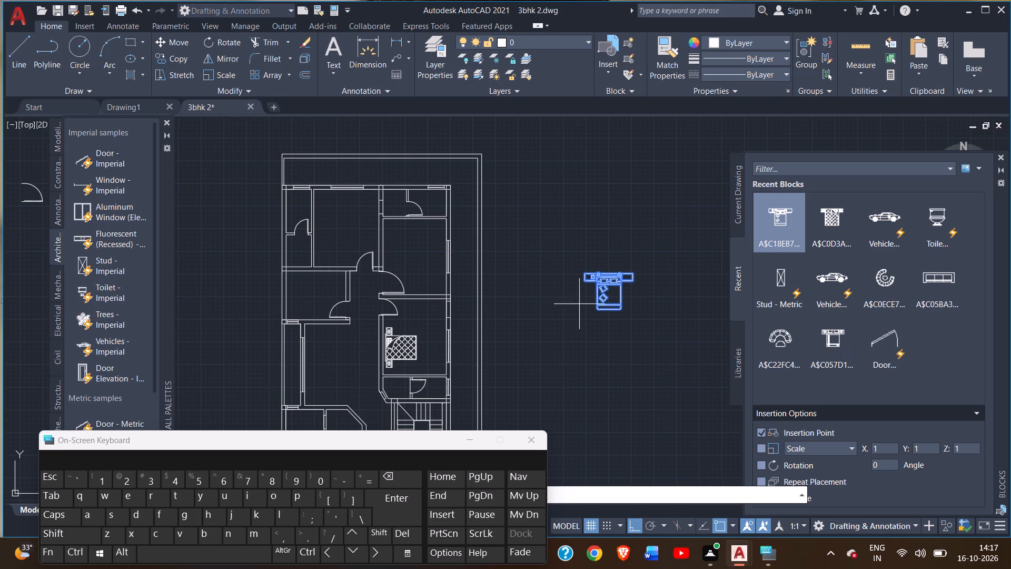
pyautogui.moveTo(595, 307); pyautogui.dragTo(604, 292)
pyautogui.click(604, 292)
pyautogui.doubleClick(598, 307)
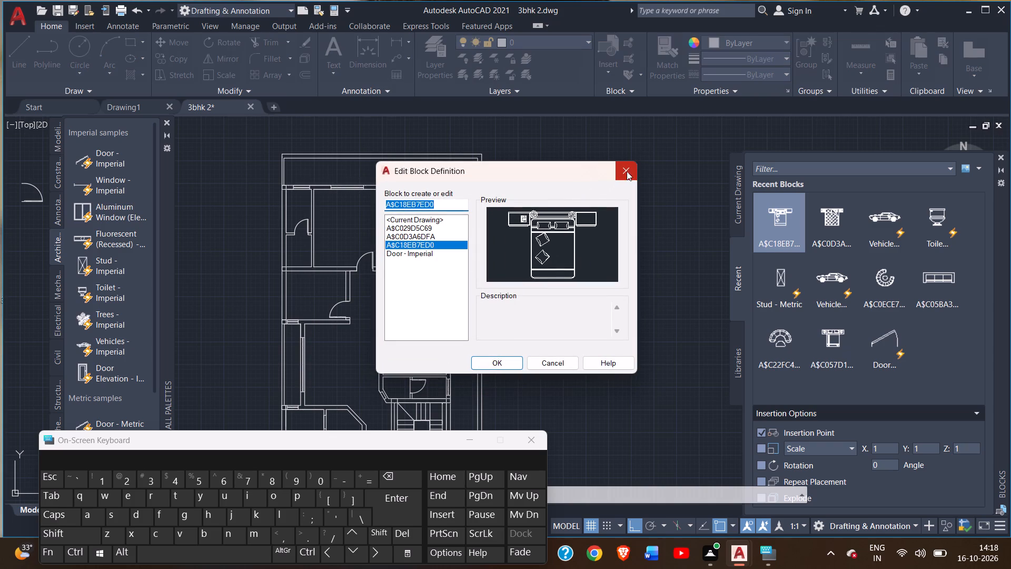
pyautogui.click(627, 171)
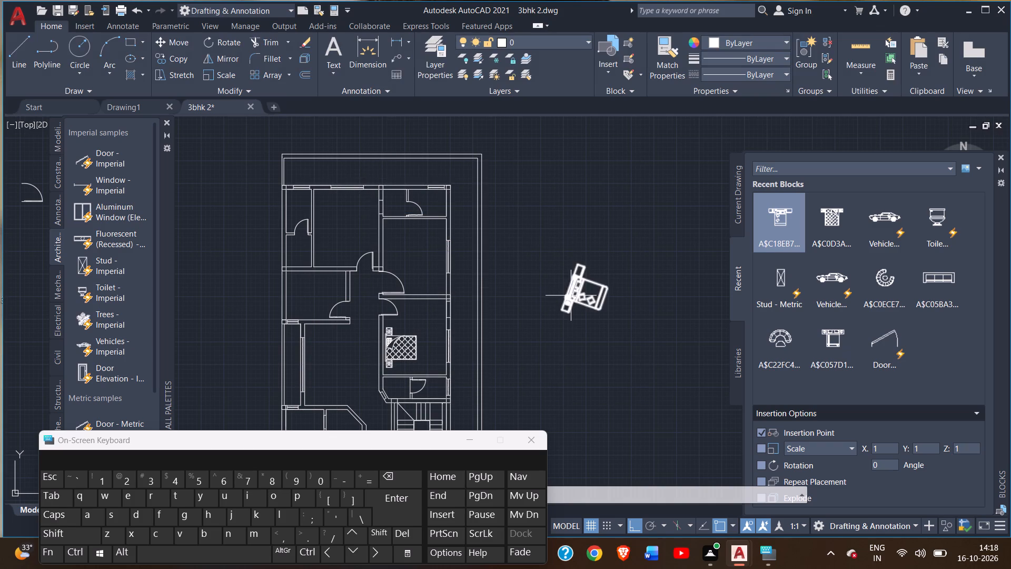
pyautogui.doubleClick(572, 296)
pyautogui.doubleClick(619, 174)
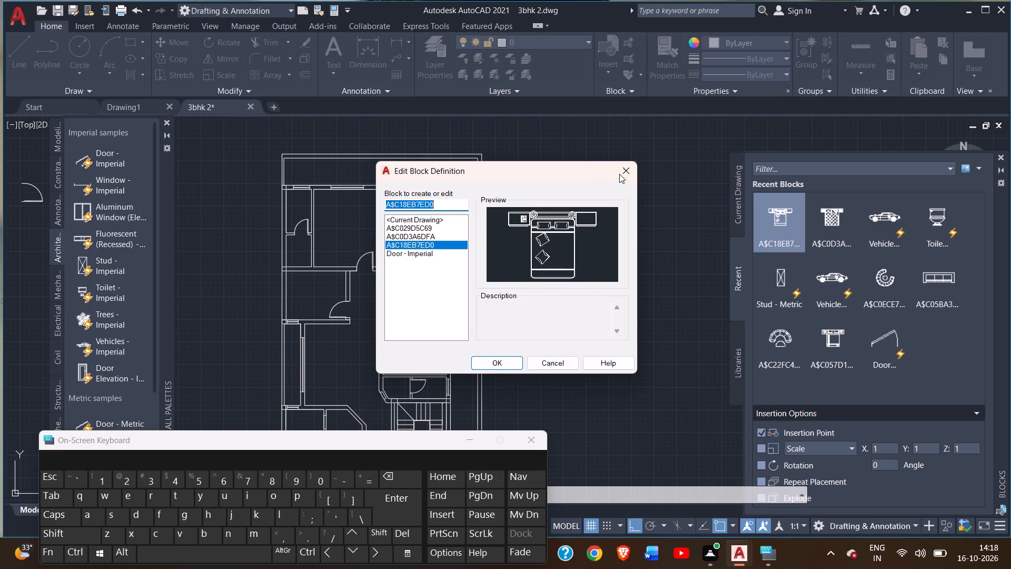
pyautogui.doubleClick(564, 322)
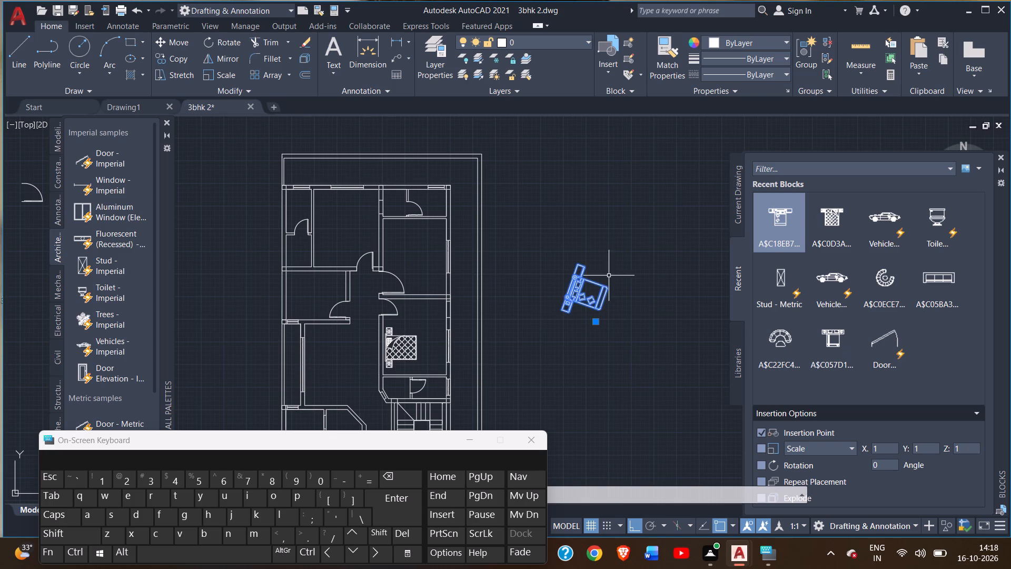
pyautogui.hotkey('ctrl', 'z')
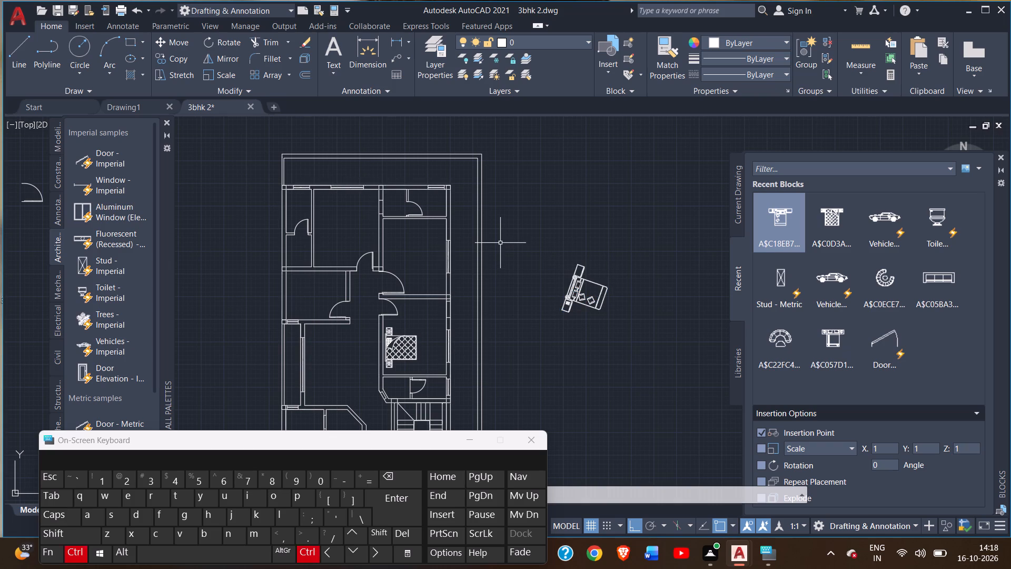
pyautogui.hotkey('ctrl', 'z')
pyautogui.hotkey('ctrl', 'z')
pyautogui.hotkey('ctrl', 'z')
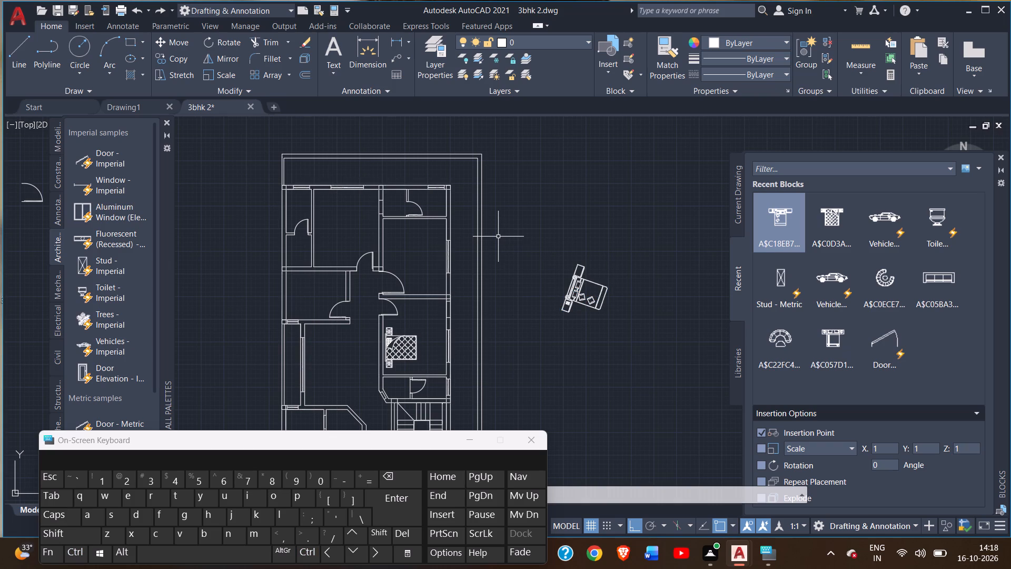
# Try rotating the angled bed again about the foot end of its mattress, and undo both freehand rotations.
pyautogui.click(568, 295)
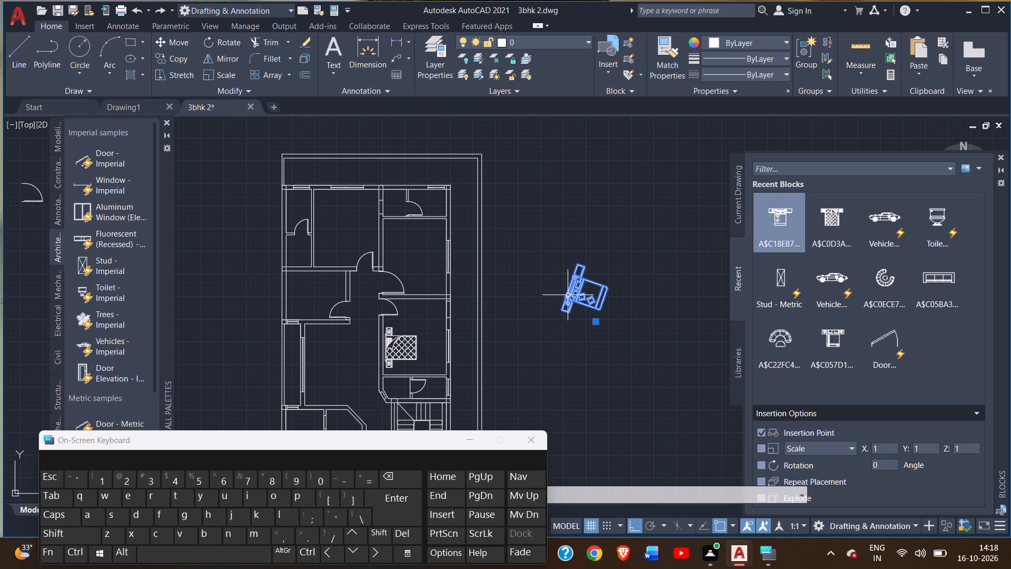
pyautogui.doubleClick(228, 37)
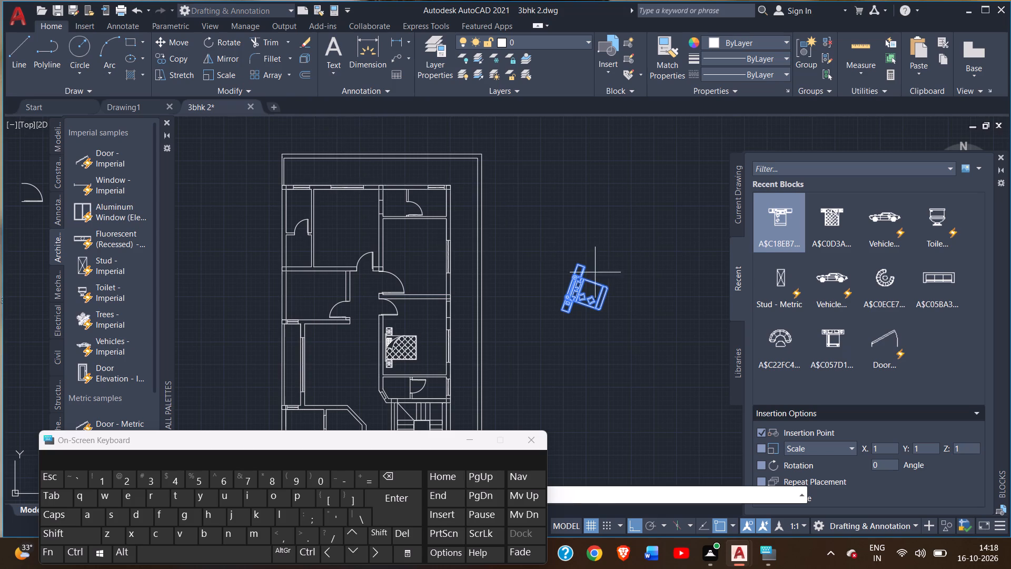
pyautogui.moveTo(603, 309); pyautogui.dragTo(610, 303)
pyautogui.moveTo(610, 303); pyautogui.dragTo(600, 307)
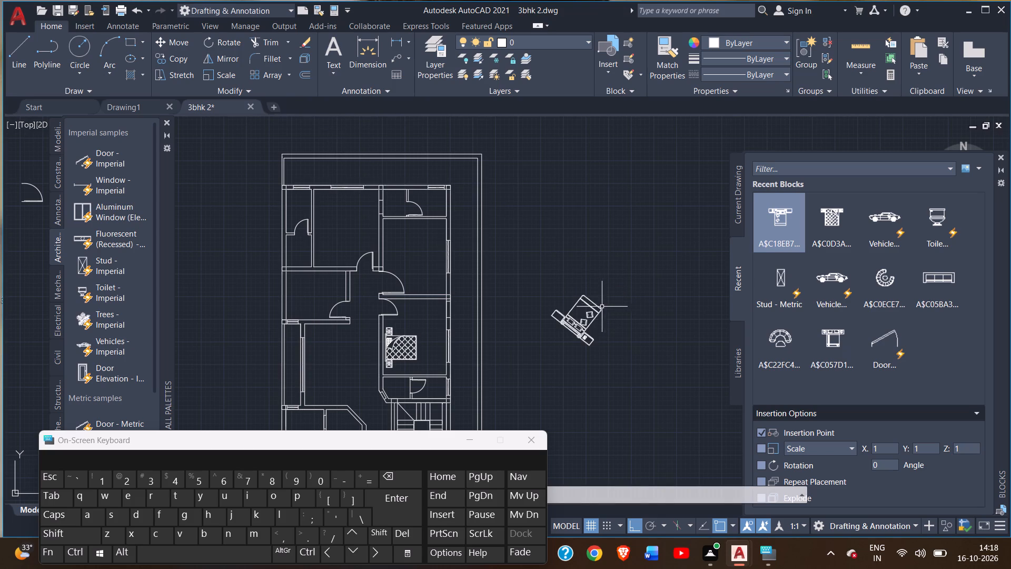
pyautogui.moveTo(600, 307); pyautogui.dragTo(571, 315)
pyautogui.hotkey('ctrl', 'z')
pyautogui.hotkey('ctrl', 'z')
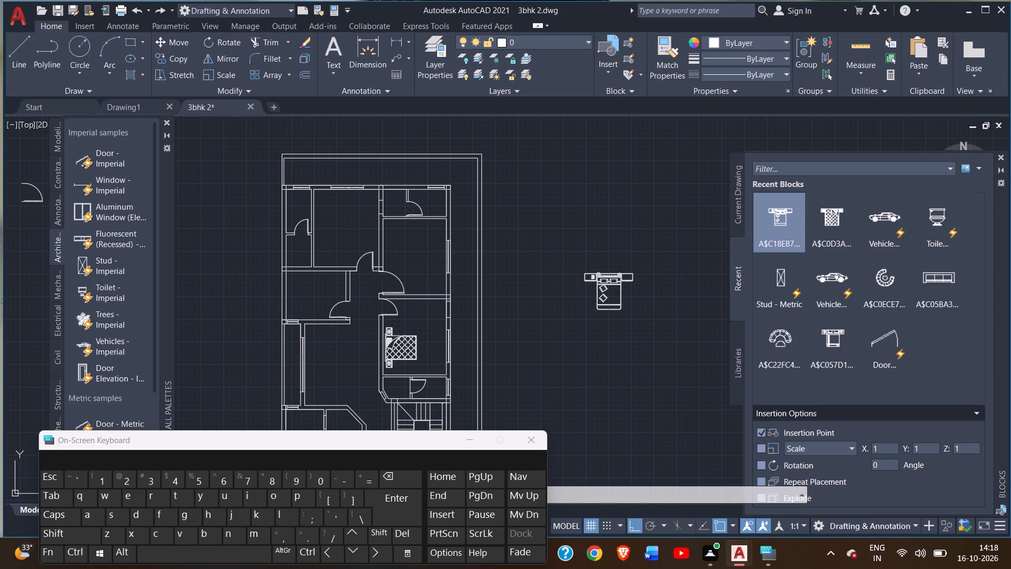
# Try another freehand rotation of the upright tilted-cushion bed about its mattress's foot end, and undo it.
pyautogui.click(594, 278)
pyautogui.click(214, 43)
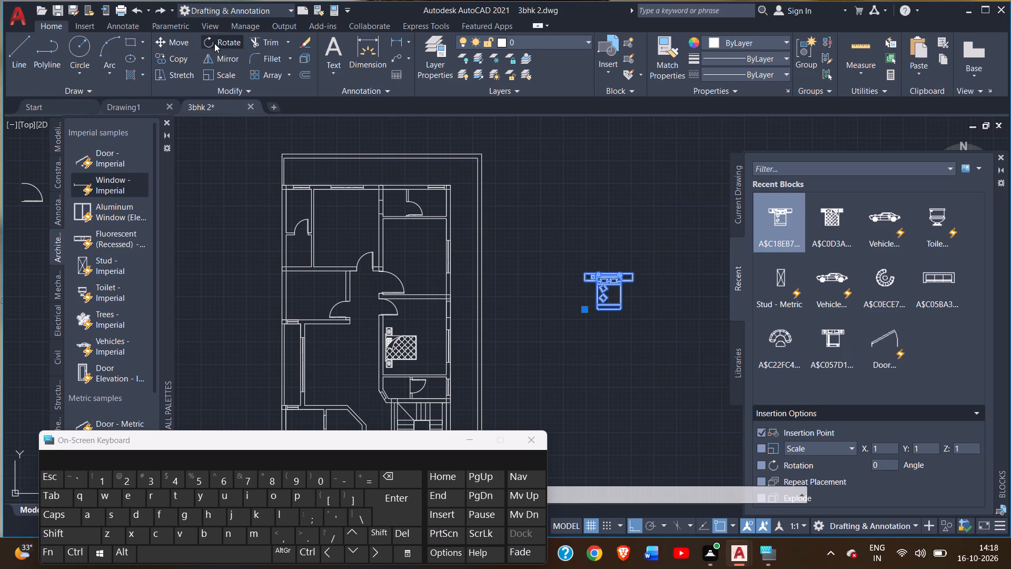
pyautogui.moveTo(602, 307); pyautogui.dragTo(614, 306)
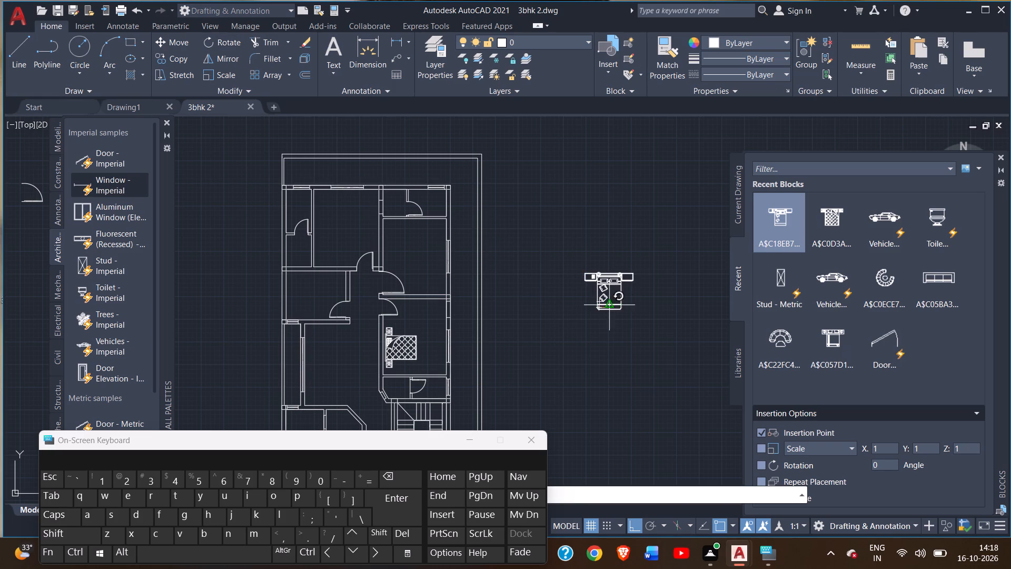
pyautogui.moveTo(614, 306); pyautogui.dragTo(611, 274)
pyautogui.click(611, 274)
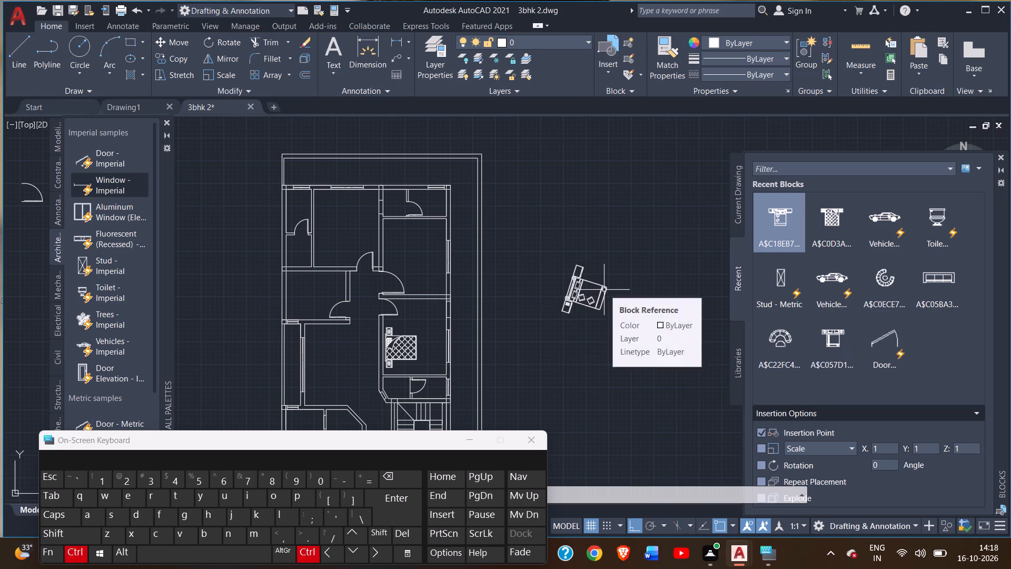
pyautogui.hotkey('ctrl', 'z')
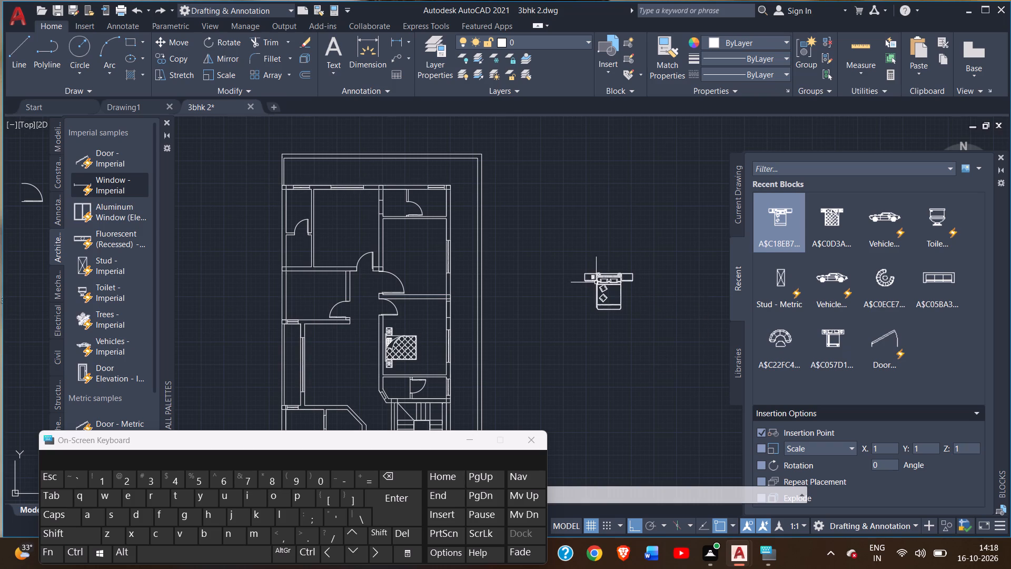
# Rotate the tilted-cushion bed a quarter turn counterclockwise about its mattress's foot-end corner, so the headboard faces left.
pyautogui.click(596, 282)
pyautogui.click(214, 42)
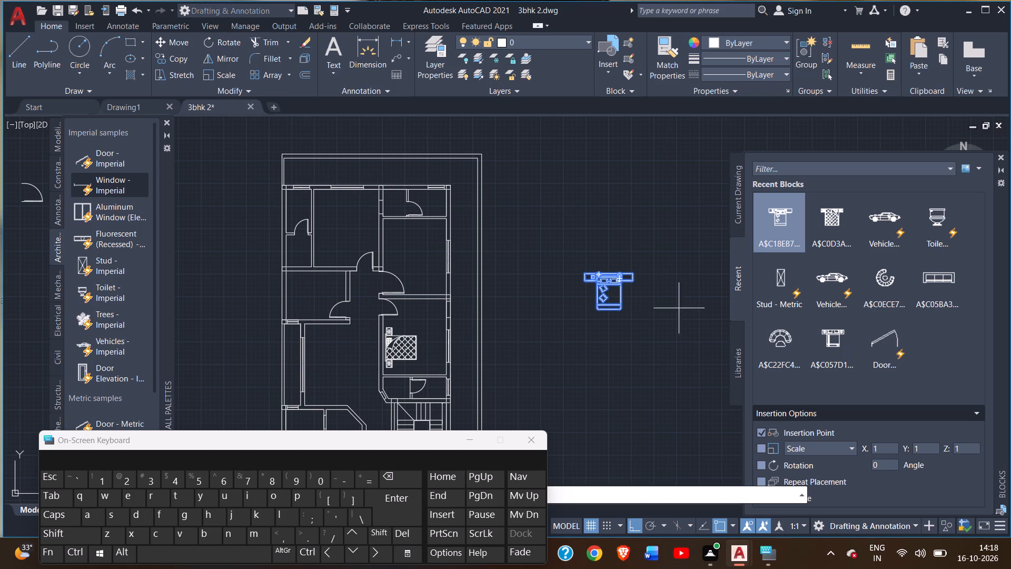
pyautogui.moveTo(600, 308); pyautogui.dragTo(626, 300)
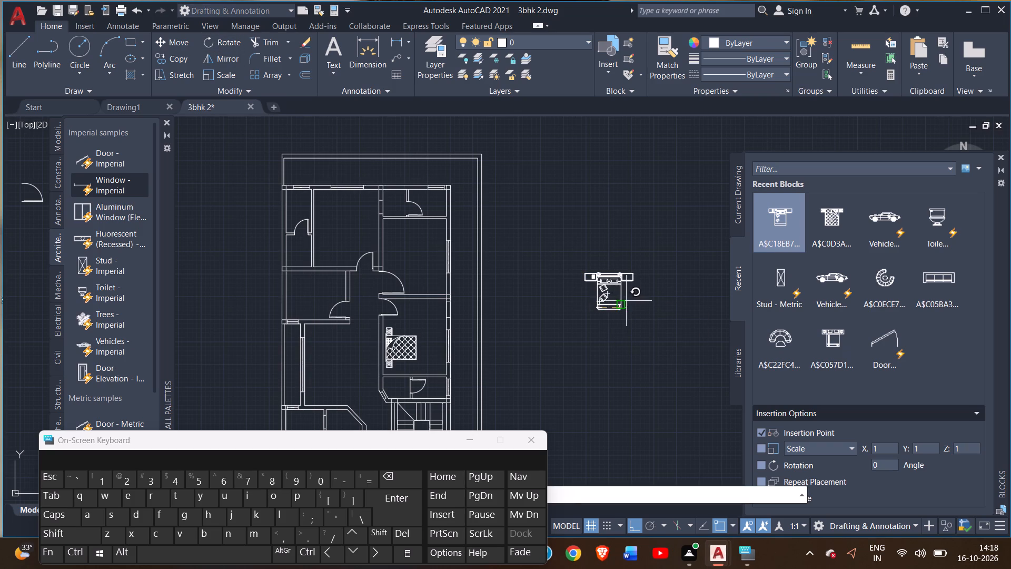
pyautogui.moveTo(626, 300); pyautogui.dragTo(608, 266)
pyautogui.click(608, 265)
# Move the rotated bed straight up outside the plan, level with the top bedroom beside the attached bathroom.
pyautogui.click(570, 296)
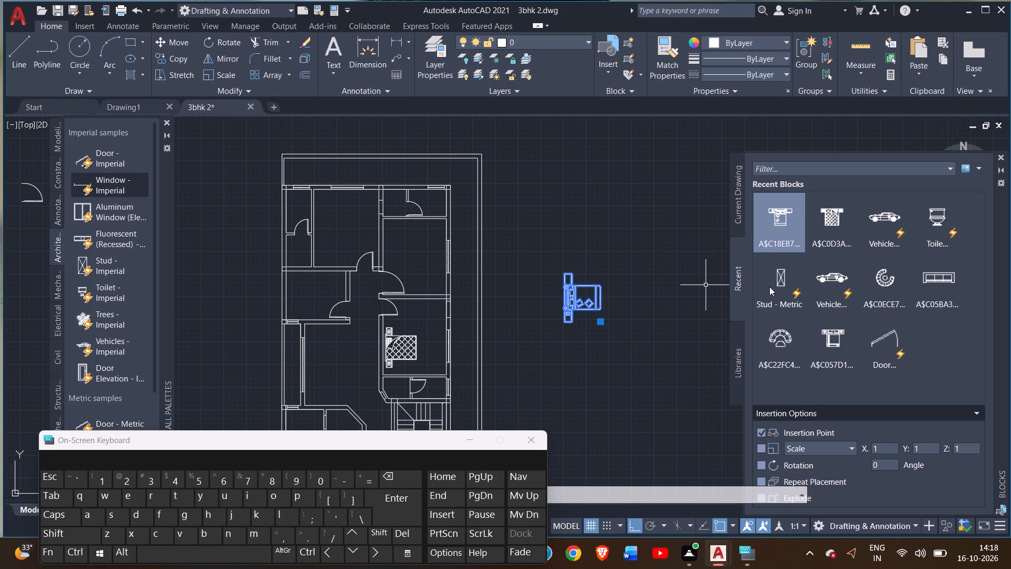
pyautogui.click(179, 45)
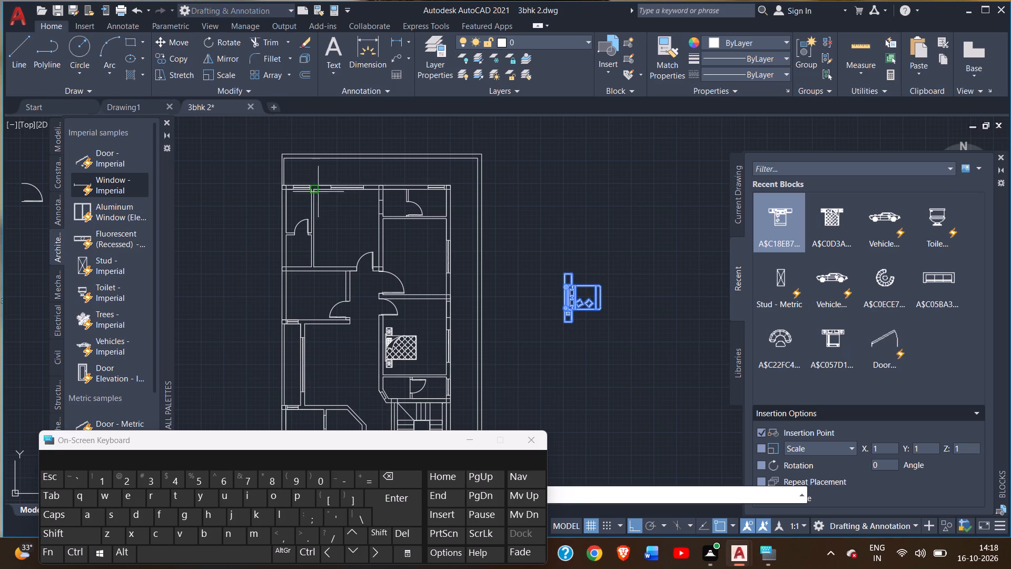
pyautogui.moveTo(572, 296); pyautogui.dragTo(561, 287)
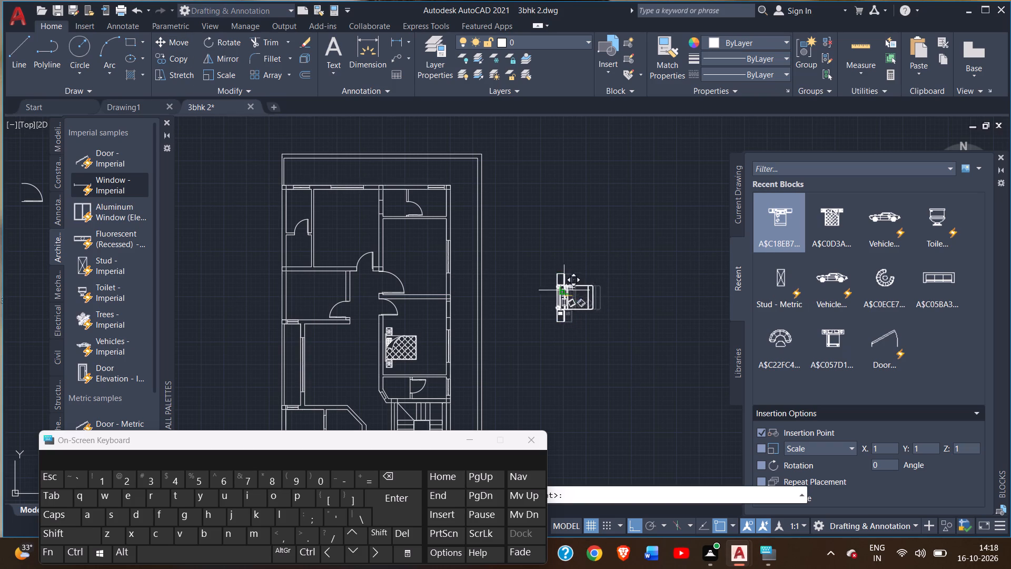
pyautogui.moveTo(561, 287); pyautogui.dragTo(521, 218)
pyautogui.click(521, 218)
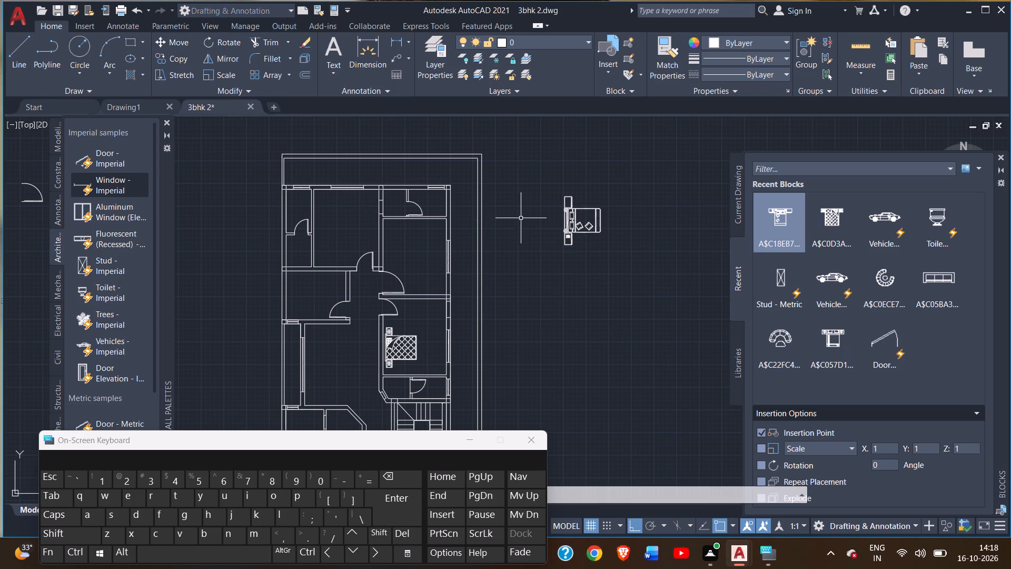
# Move the tilted-cushion bed about 44' horizontally into the plan's top-middle bedroom, with its headboard near the left wall.
pyautogui.moveTo(570, 221); pyautogui.dragTo(515, 222)
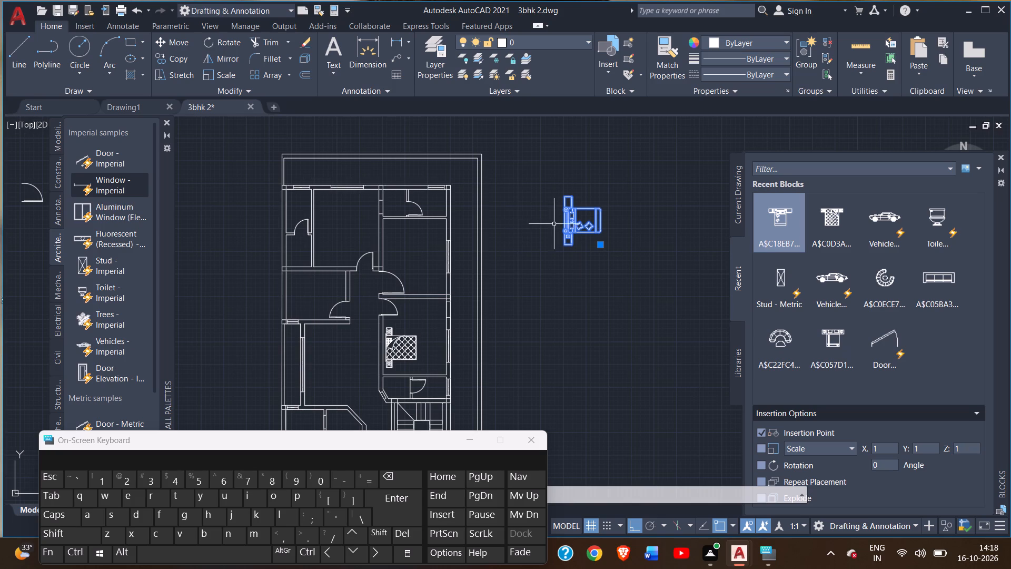
pyautogui.moveTo(571, 222); pyautogui.dragTo(564, 220)
pyautogui.moveTo(561, 217); pyautogui.dragTo(540, 219)
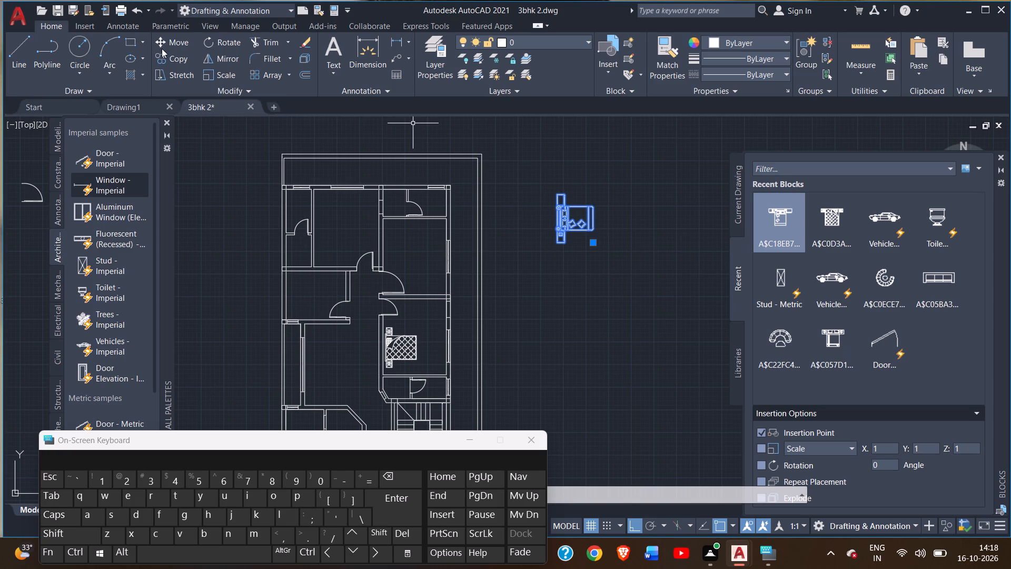
pyautogui.click(163, 44)
pyautogui.moveTo(562, 217); pyautogui.dragTo(323, 197)
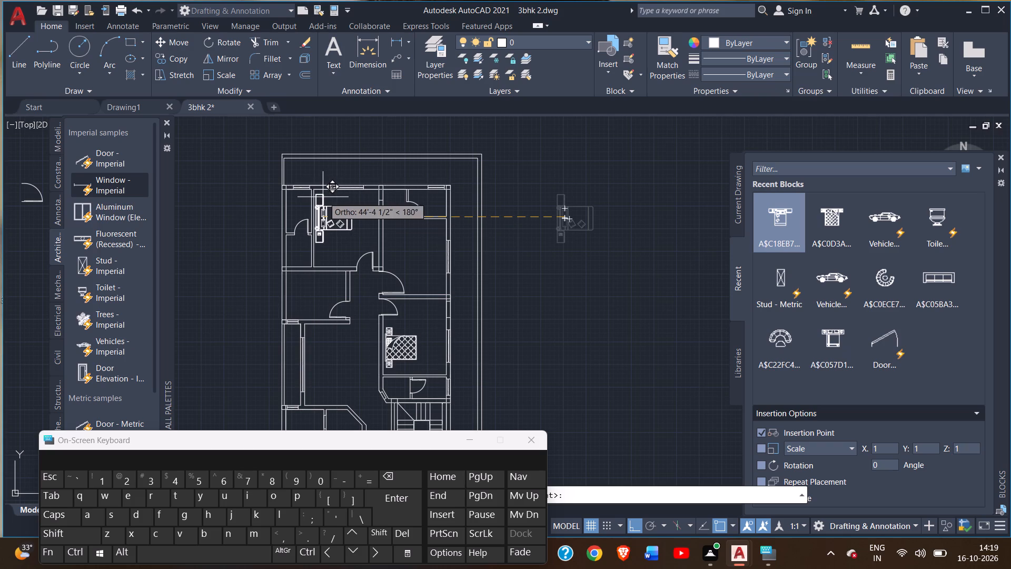
pyautogui.moveTo(323, 197); pyautogui.dragTo(324, 199)
pyautogui.click(324, 199)
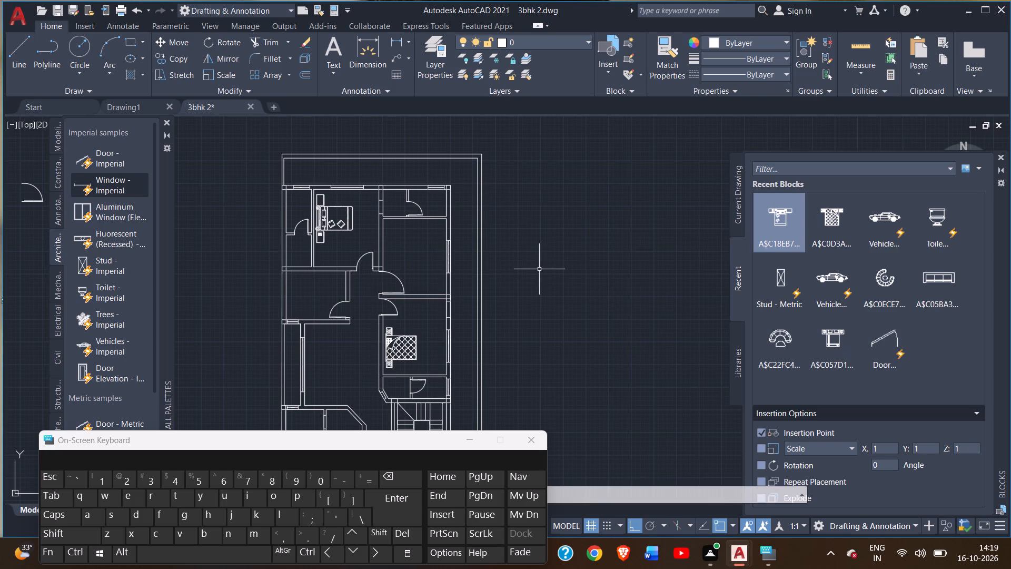
# Move the checkered bed straight up from the lower right-hand bedroom into the upper right-hand bedroom.
pyautogui.moveTo(536, 264); pyautogui.dragTo(522, 224, button='middle')
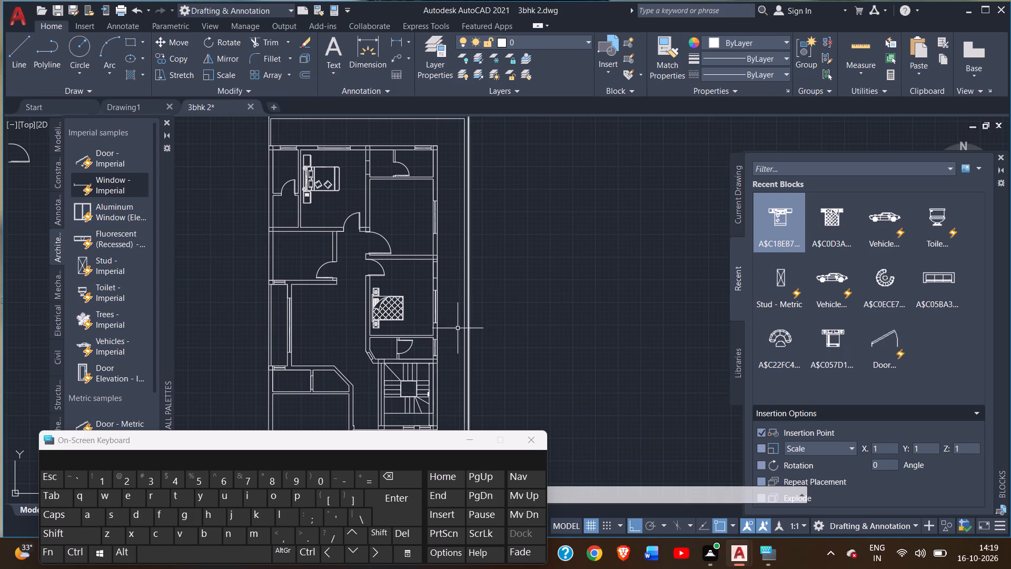
pyautogui.click(390, 312)
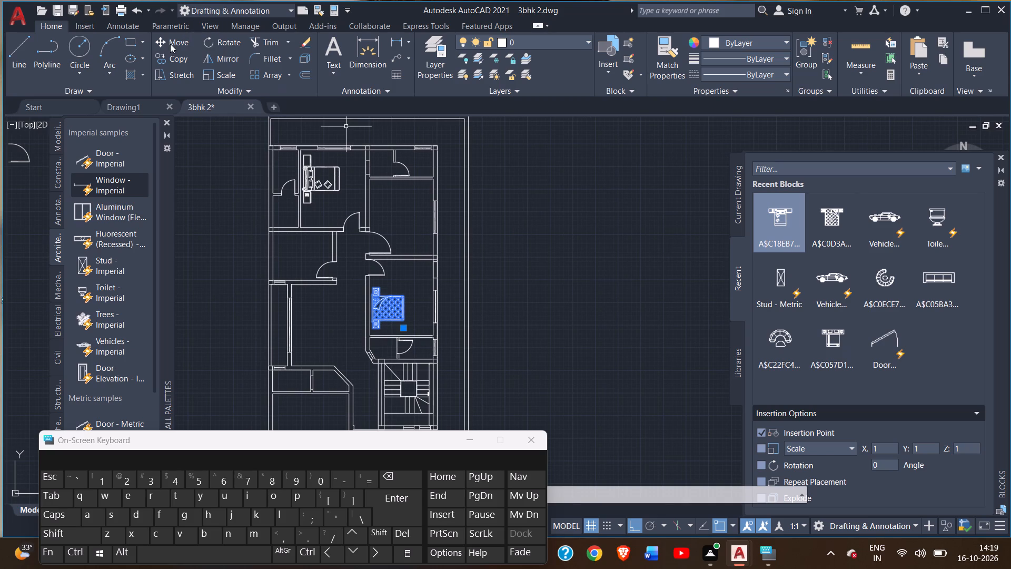
pyautogui.click(170, 44)
pyautogui.moveTo(384, 305); pyautogui.dragTo(381, 263)
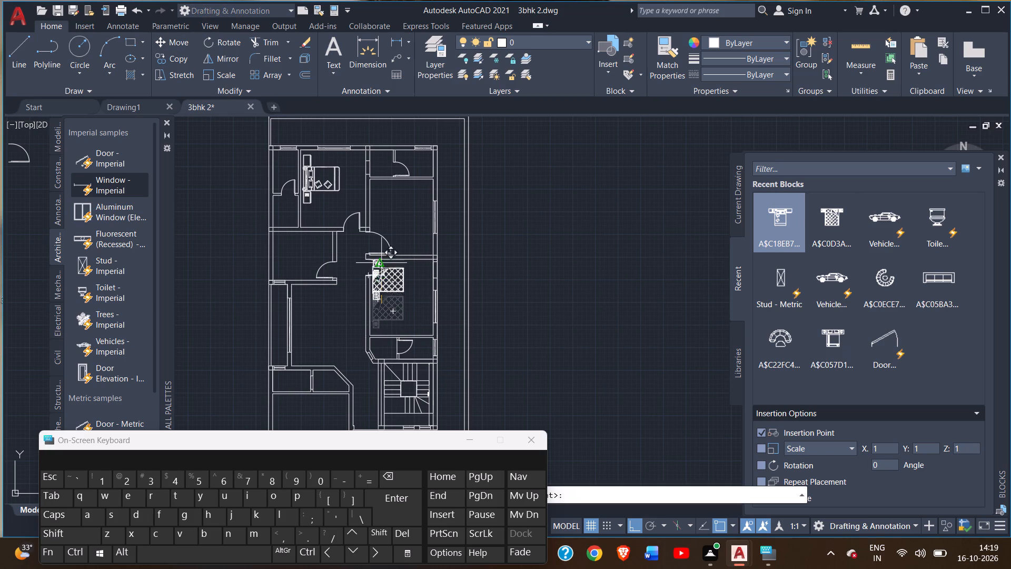
pyautogui.moveTo(381, 263); pyautogui.dragTo(386, 201)
pyautogui.click(386, 201)
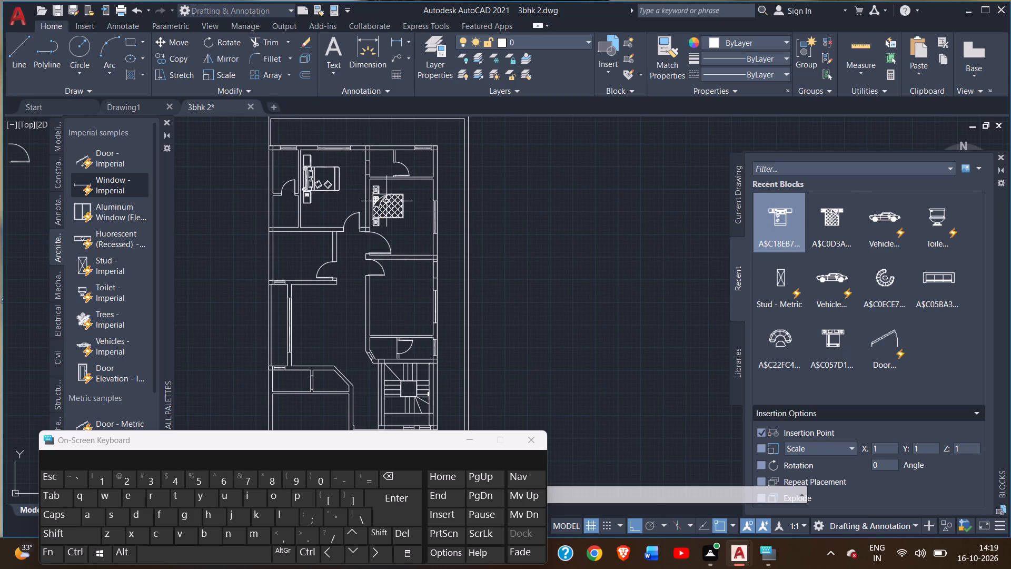
# Copy the checkered bed straight down from the upper right-hand bedroom into the lower right-hand bedroom.
pyautogui.click(182, 59)
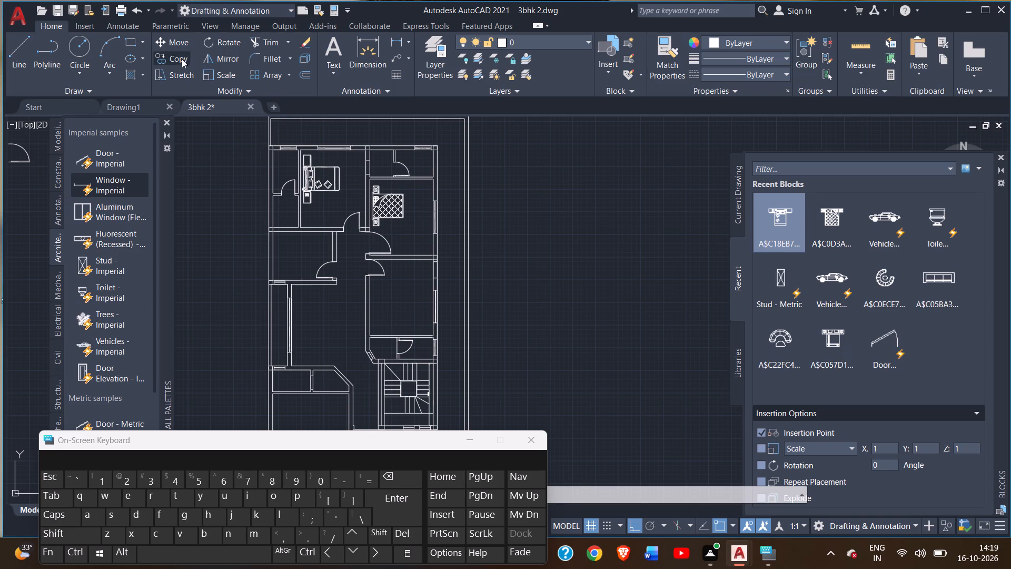
pyautogui.click(390, 207)
pyautogui.rightClick(389, 205)
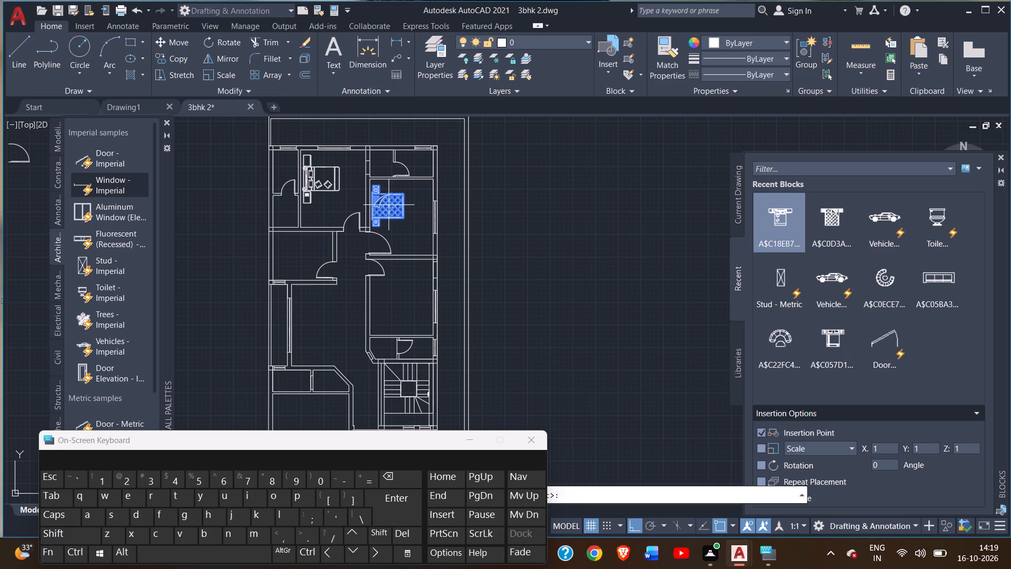
pyautogui.moveTo(386, 207); pyautogui.dragTo(403, 301)
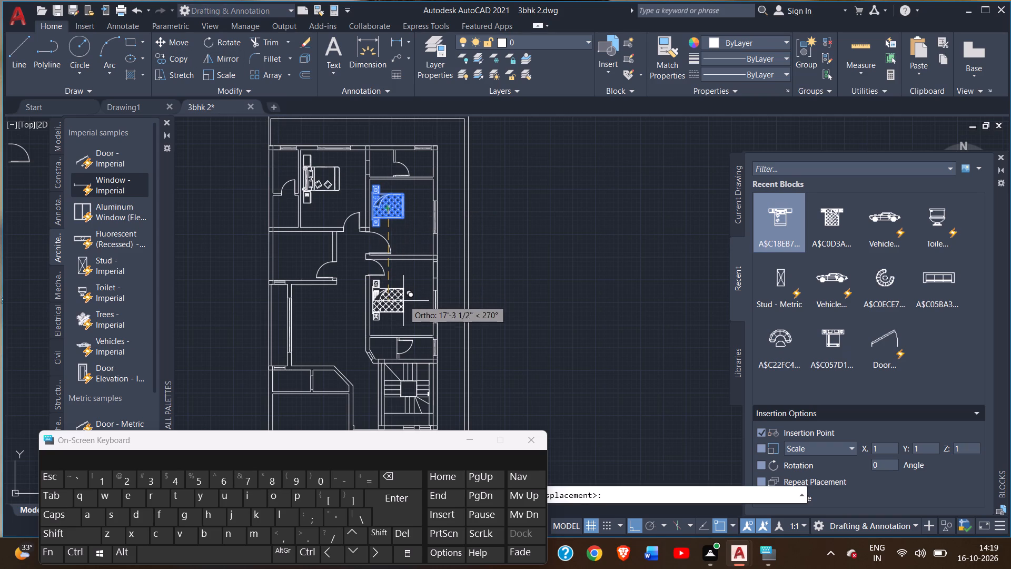
pyautogui.moveTo(403, 301); pyautogui.dragTo(403, 304)
pyautogui.click(403, 305)
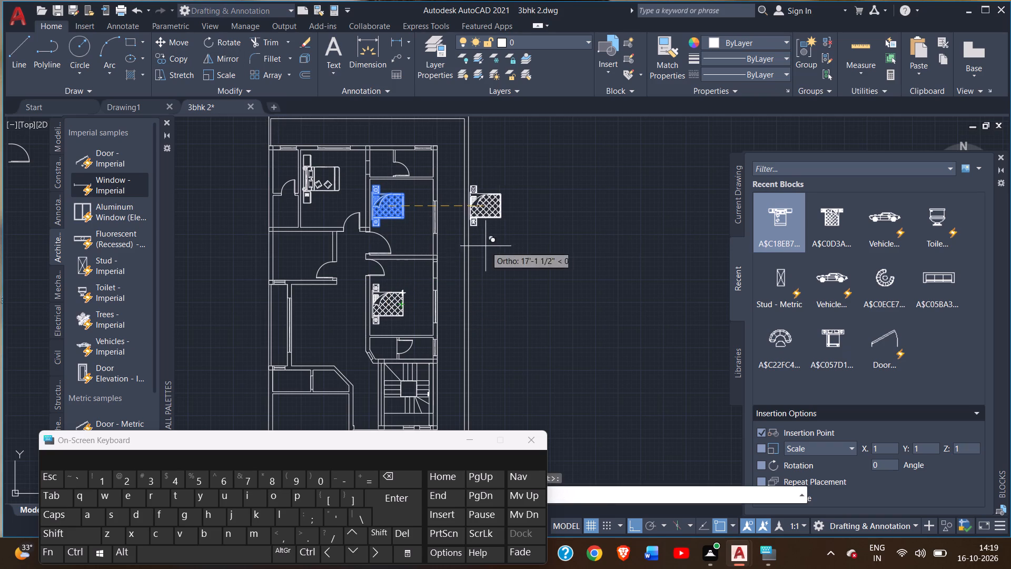
pyautogui.rightClick(501, 239)
pyautogui.click(515, 246)
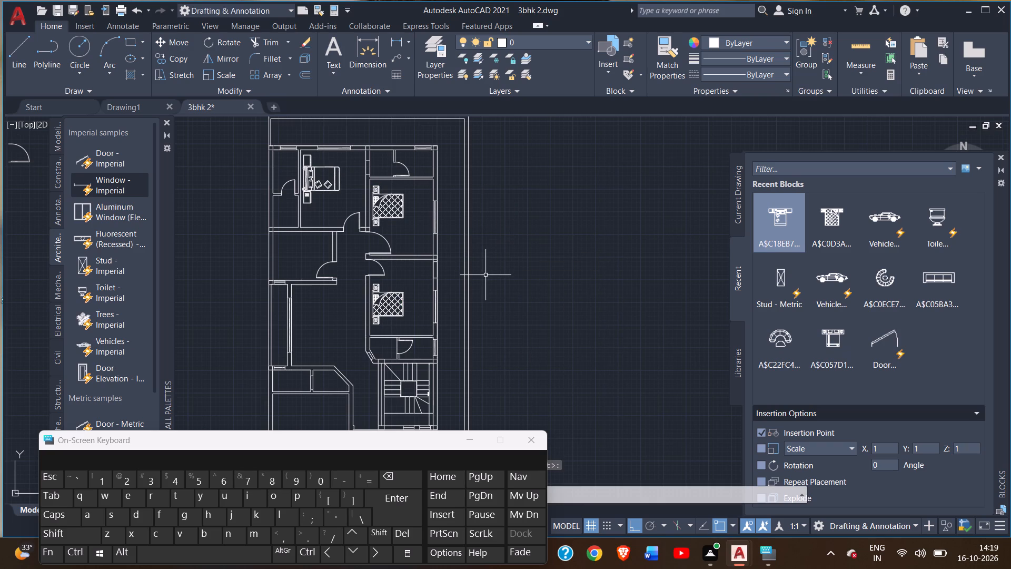
# Insert the side-view car block from the recent blocks outside the plan, level with the lower right-hand bedroom.
pyautogui.moveTo(483, 275); pyautogui.dragTo(501, 243, button='middle')
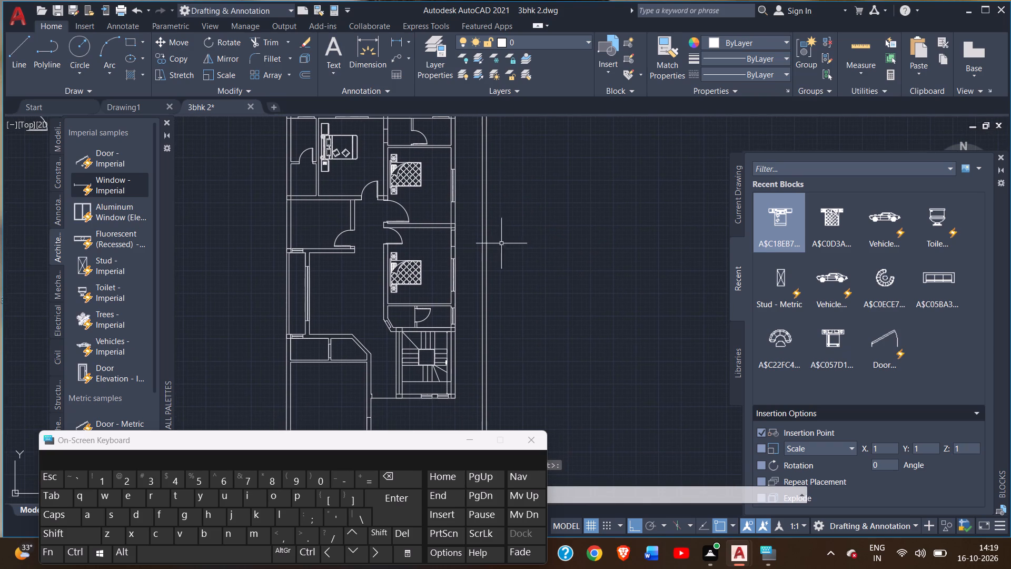
pyautogui.moveTo(412, 196); pyautogui.dragTo(429, 239, button='middle')
pyautogui.scroll(2, 356, 197)
pyautogui.scroll(-1, 419, 251)
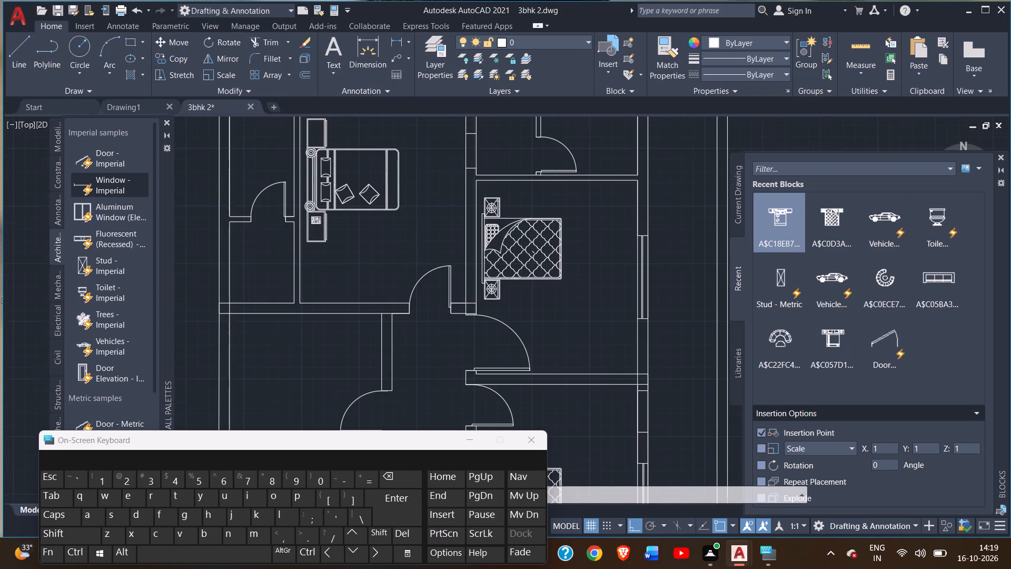
pyautogui.scroll(-1, 419, 251)
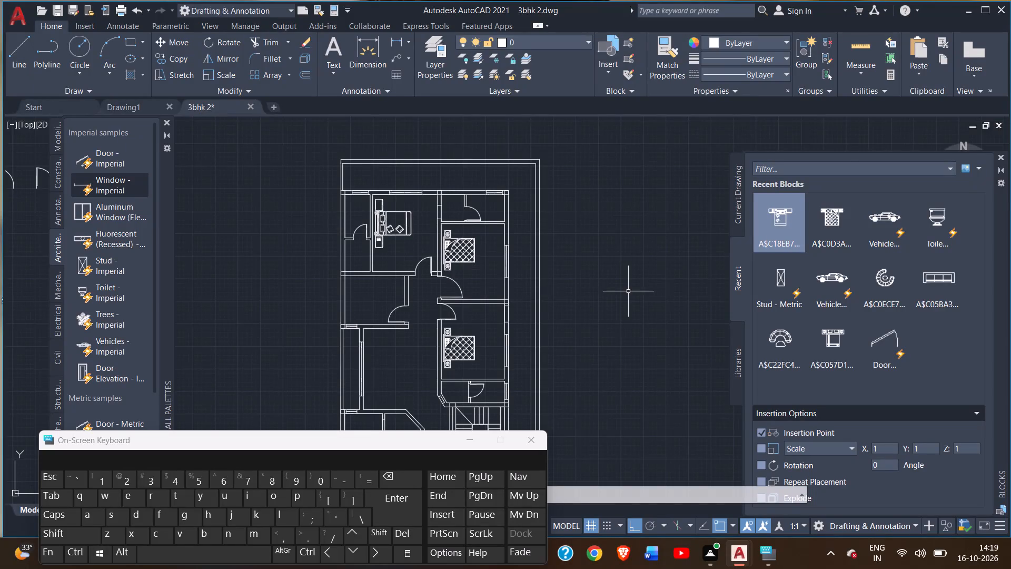
pyautogui.moveTo(629, 291); pyautogui.dragTo(631, 252, button='middle')
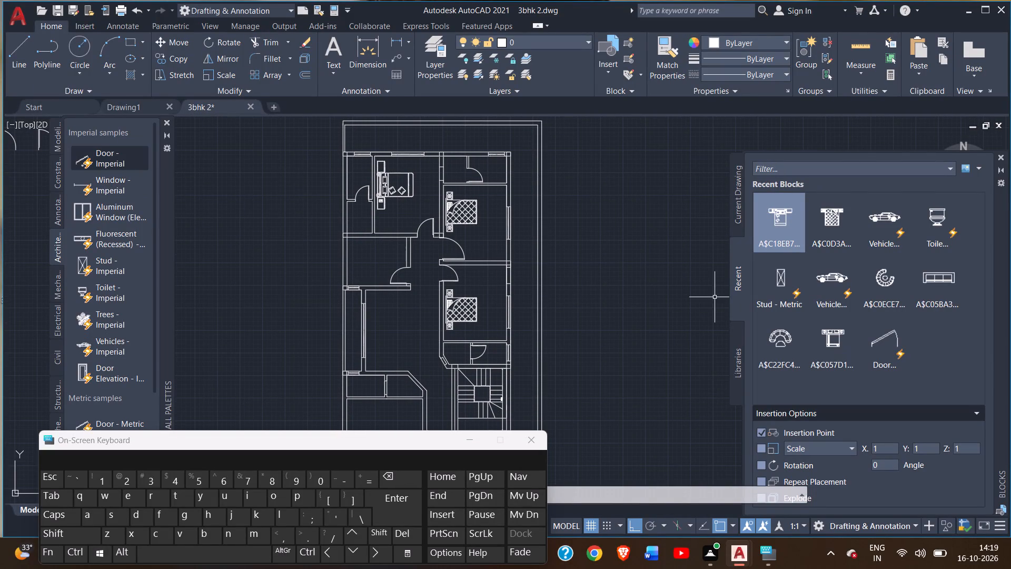
pyautogui.moveTo(732, 346); pyautogui.dragTo(682, 284, button='middle')
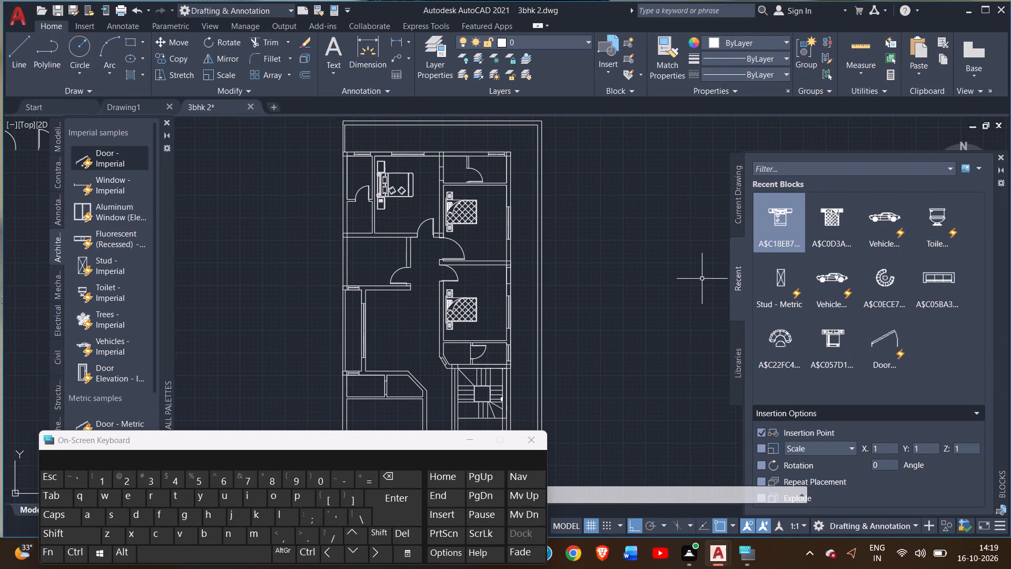
pyautogui.moveTo(835, 282); pyautogui.dragTo(612, 316)
pyautogui.click(611, 316)
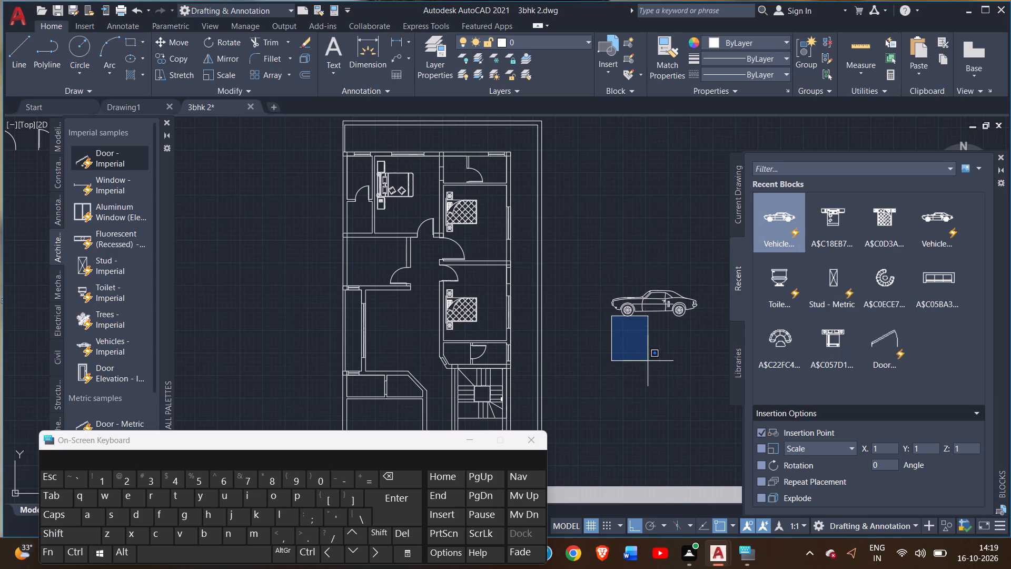
pyautogui.click(647, 360)
# Insert the three-seat sofa block from the recent blocks outside the plan, below and to the right of the car.
pyautogui.moveTo(649, 370); pyautogui.dragTo(571, 313, button='middle')
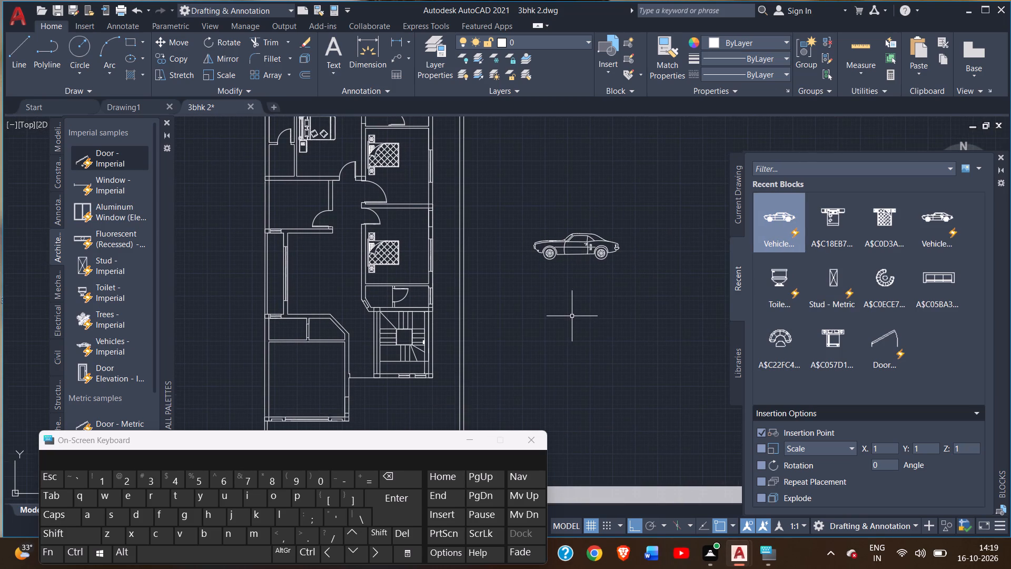
pyautogui.moveTo(565, 342); pyautogui.dragTo(546, 308, button='middle')
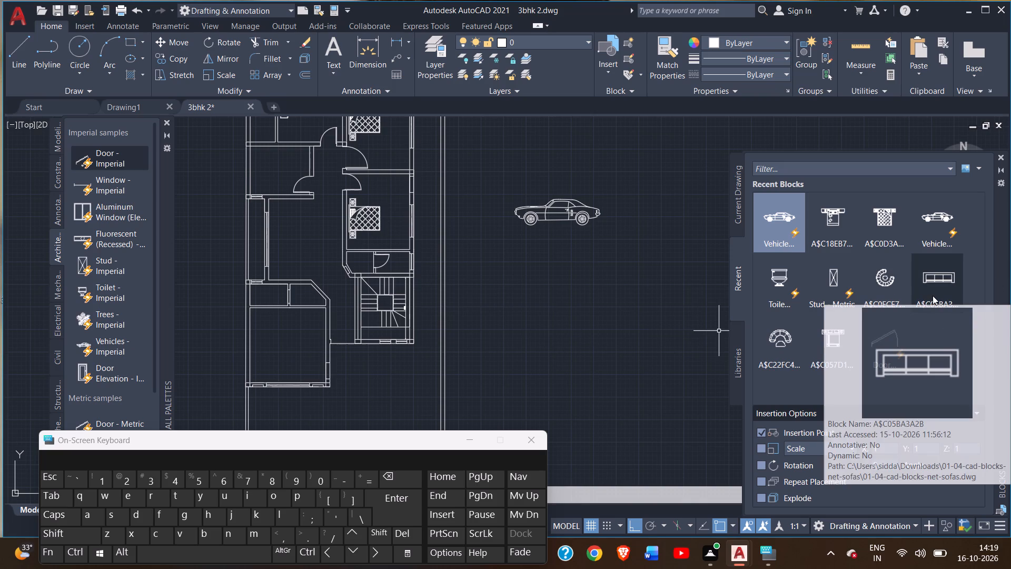
pyautogui.moveTo(929, 292); pyautogui.dragTo(627, 313)
pyautogui.tripleClick(626, 313)
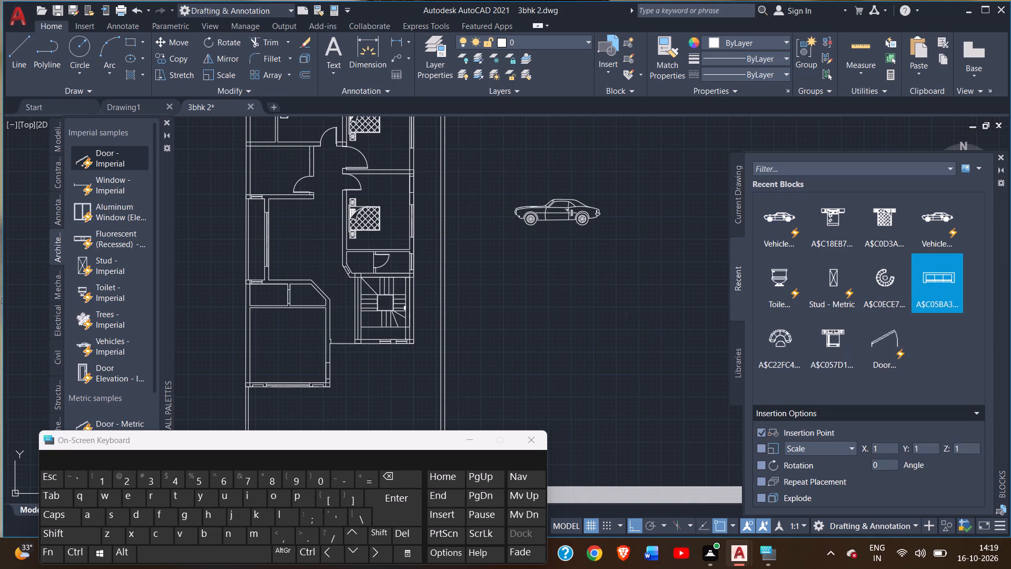
pyautogui.scroll(7, 628, 311)
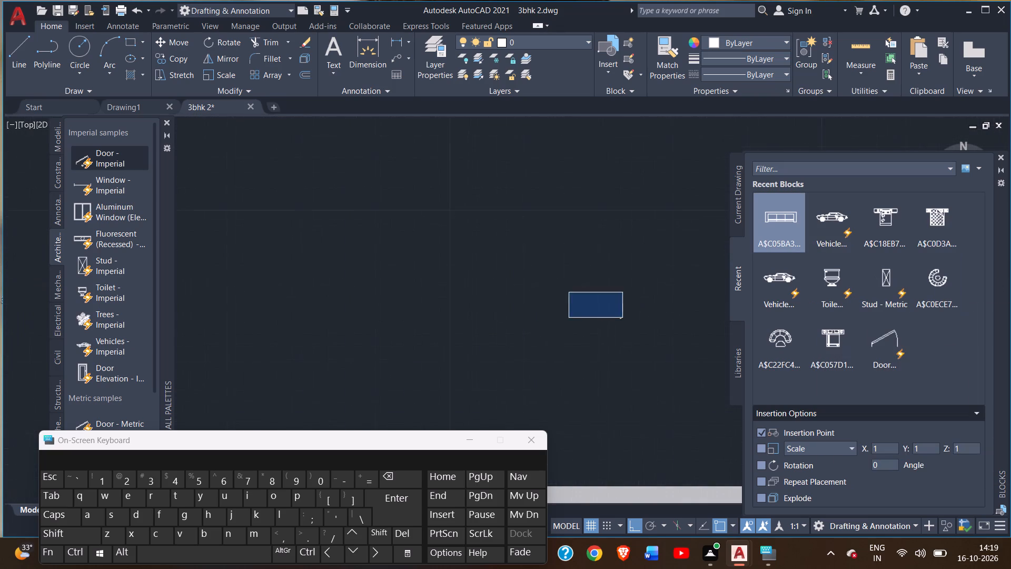
pyautogui.scroll(3, 622, 325)
pyautogui.click(570, 289)
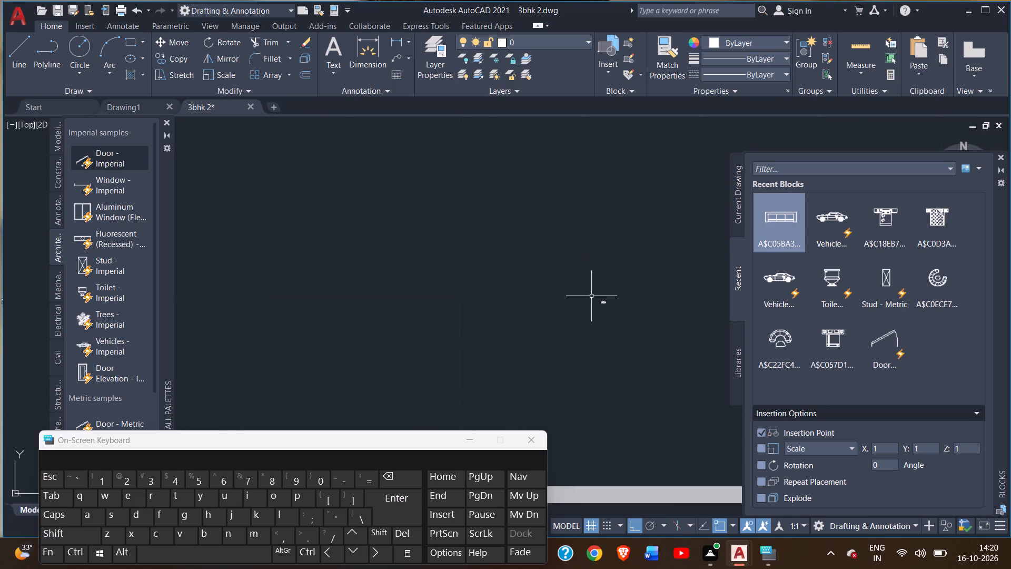
# Scale up the three-seat sofa freehand about the front corner of its left arm.
pyautogui.scroll(3, 592, 298)
pyautogui.scroll(2, 677, 329)
pyautogui.scroll(2, 584, 302)
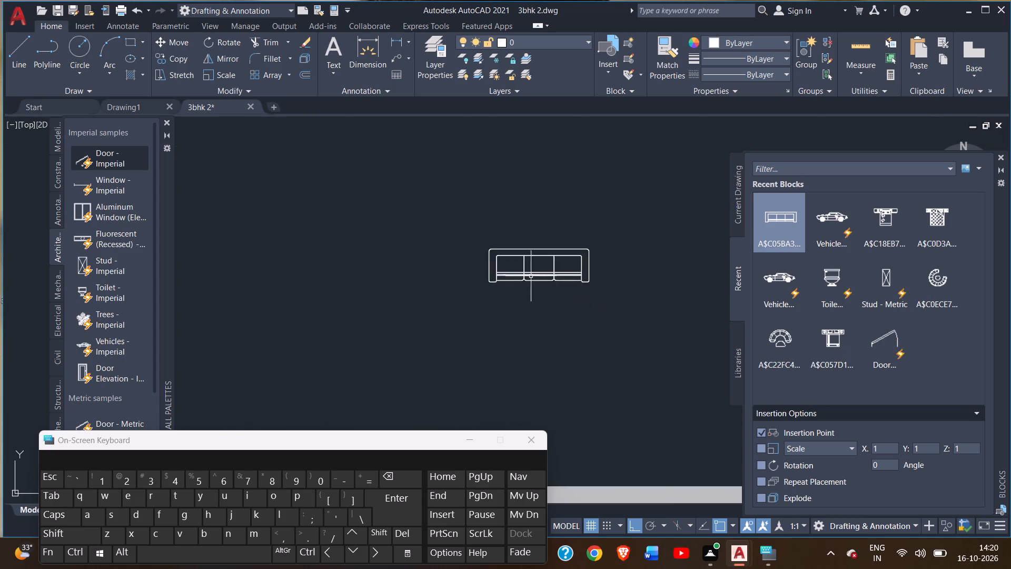
pyautogui.scroll(2, 526, 273)
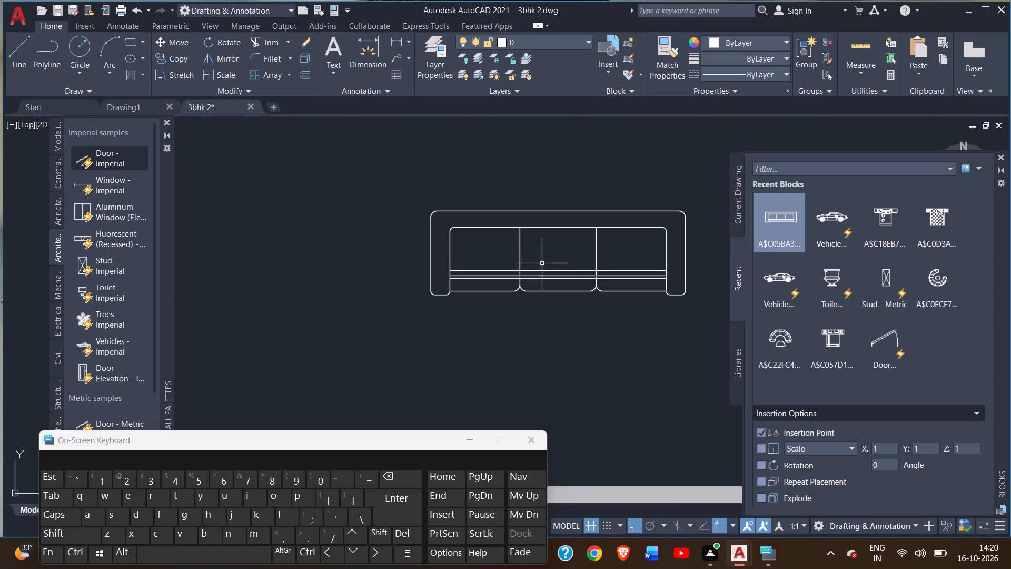
pyautogui.scroll(-1, 948, 333)
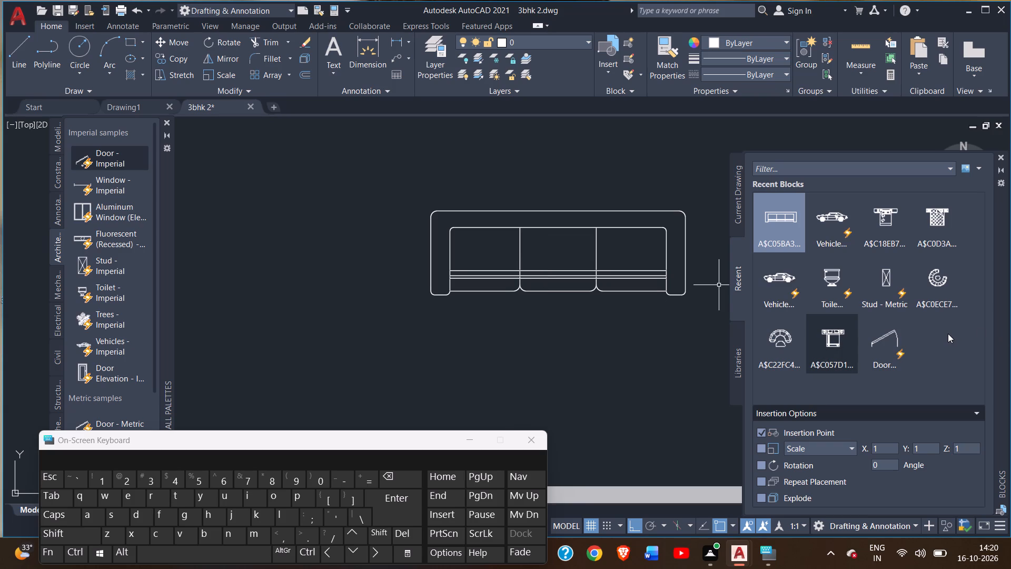
pyautogui.scroll(-1, 948, 333)
pyautogui.click(602, 264)
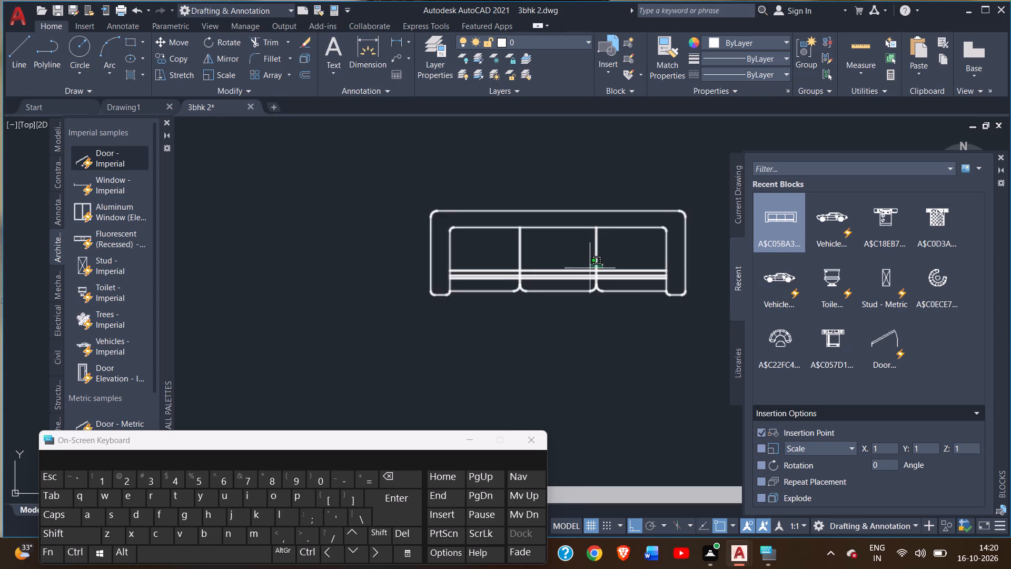
pyautogui.click(590, 269)
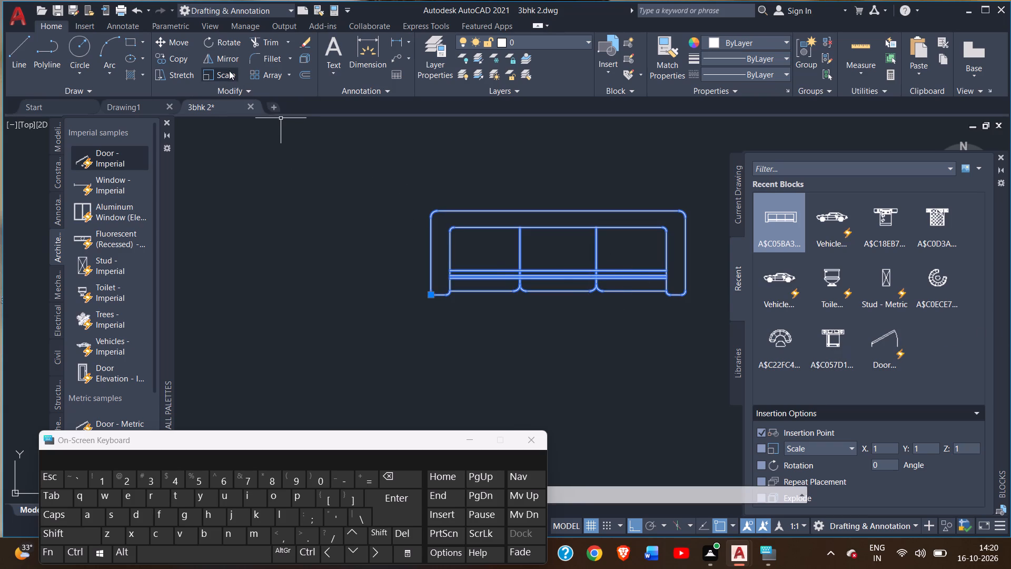
pyautogui.click(229, 70)
pyautogui.moveTo(434, 295); pyautogui.dragTo(778, 139)
pyautogui.click(778, 139)
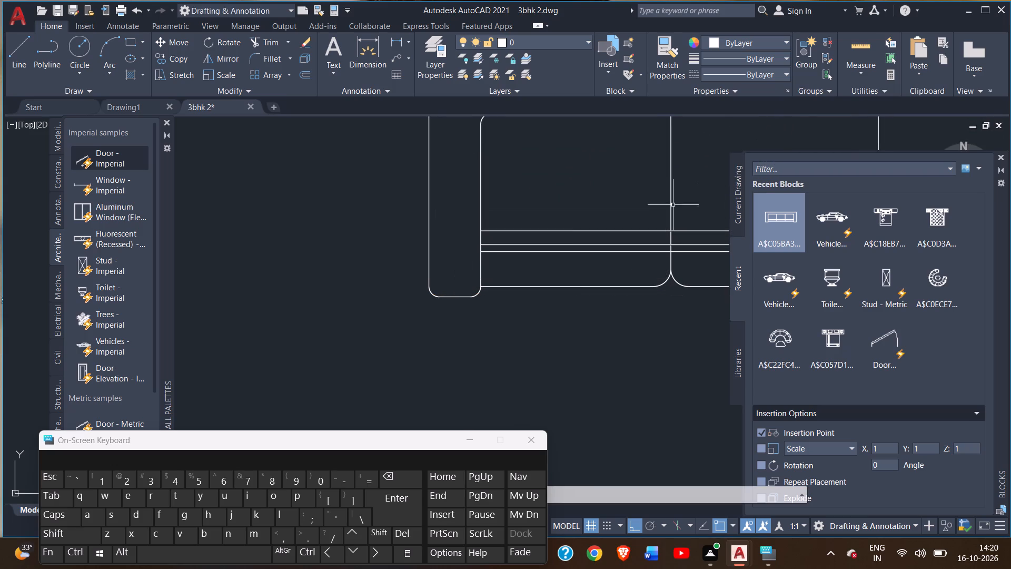
# Scale up the three-seat sofa freehand a second time about the front corner of its left arm.
pyautogui.scroll(-8, 390, 311)
pyautogui.moveTo(391, 313); pyautogui.dragTo(443, 259, button='middle')
pyautogui.scroll(-3, 445, 258)
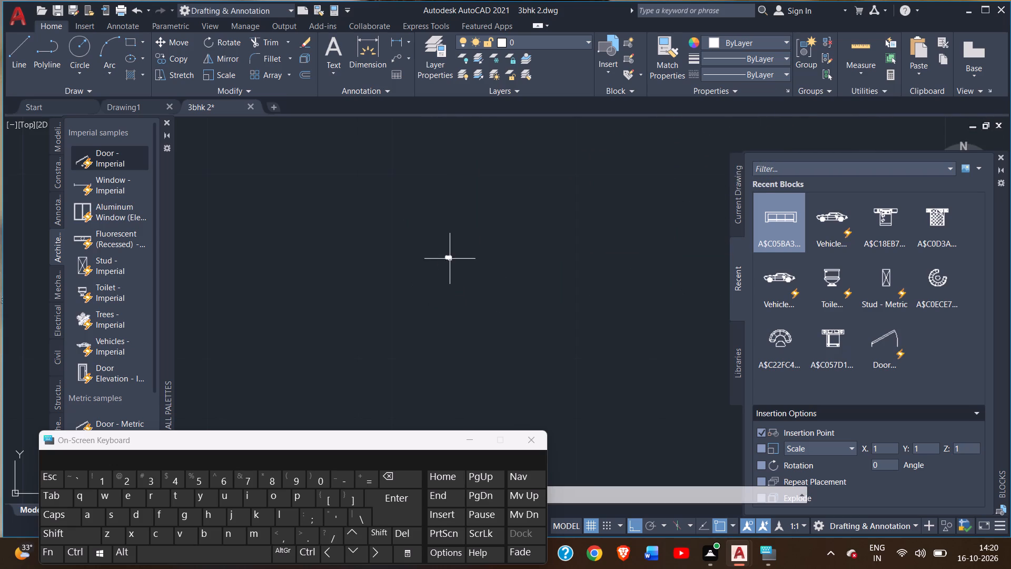
pyautogui.scroll(-9, 442, 271)
pyautogui.scroll(2, 438, 275)
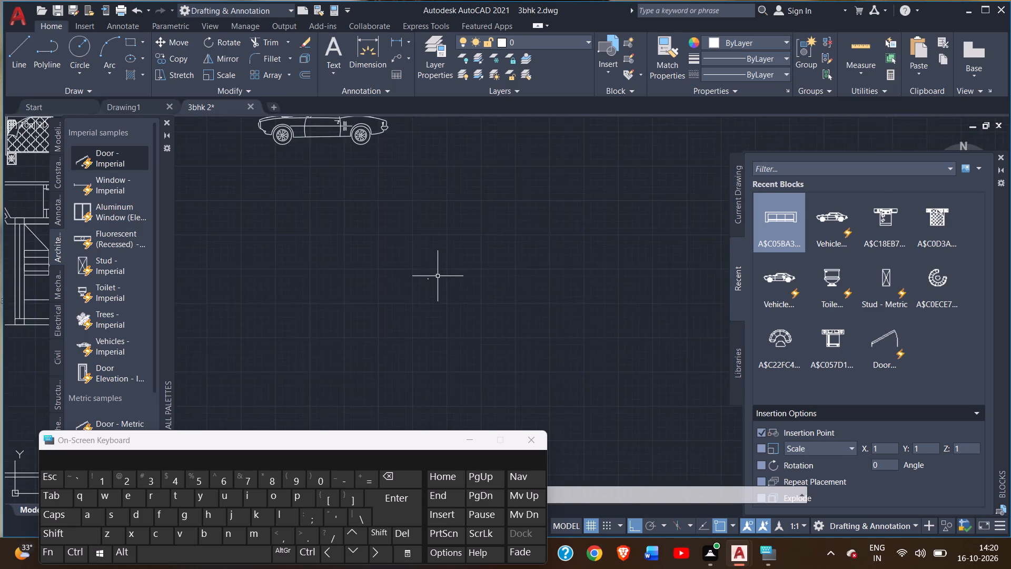
pyautogui.scroll(4, 436, 278)
pyautogui.scroll(7, 373, 286)
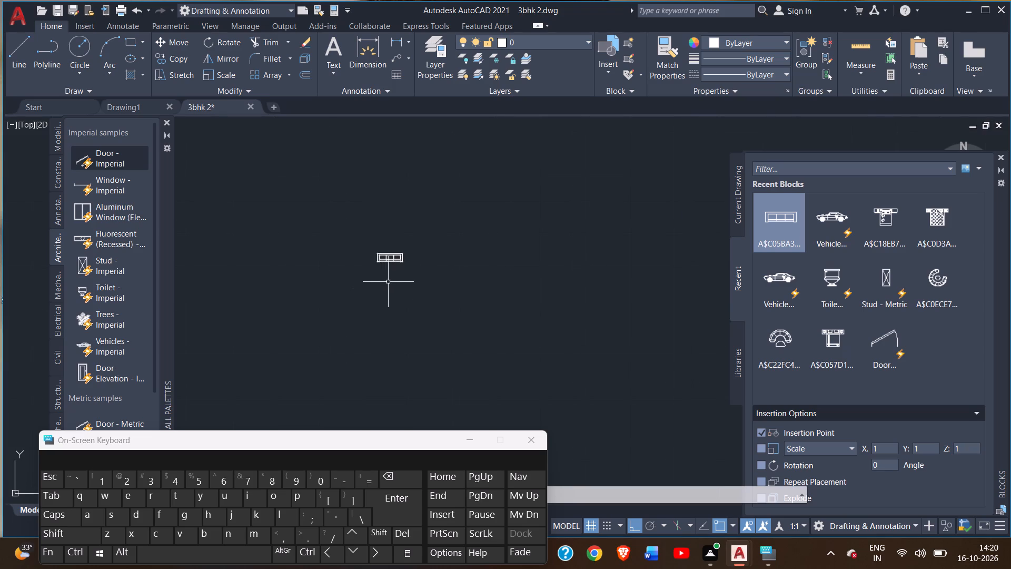
pyautogui.scroll(3, 393, 255)
pyautogui.moveTo(383, 218); pyautogui.dragTo(326, 305)
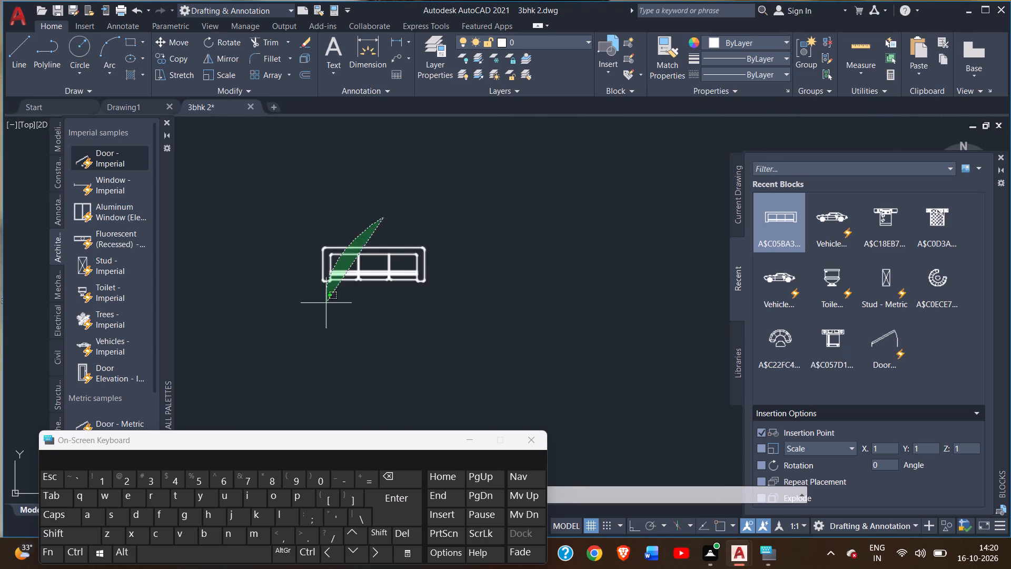
pyautogui.moveTo(326, 305); pyautogui.dragTo(459, 322)
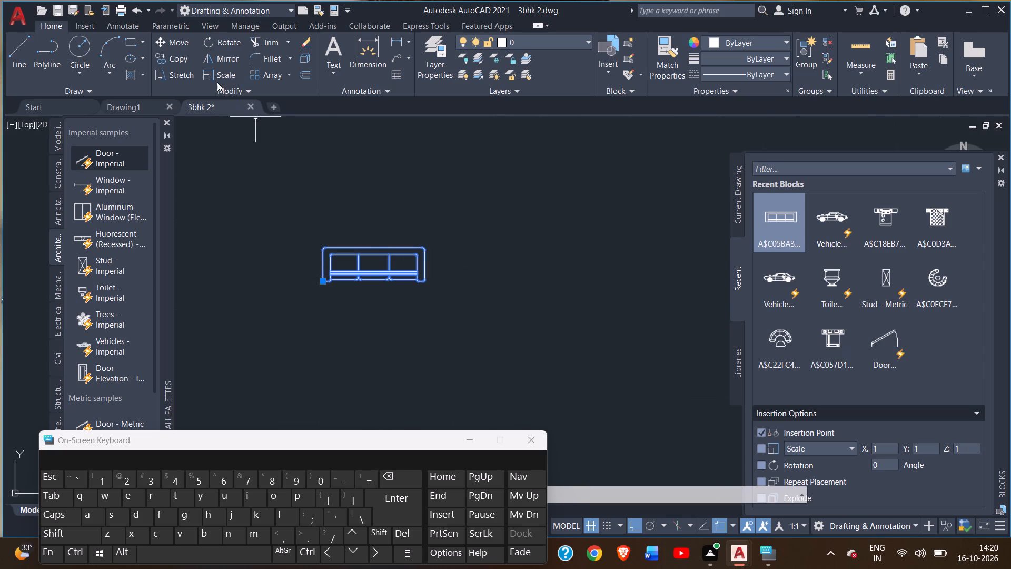
pyautogui.click(214, 75)
pyautogui.moveTo(322, 281); pyautogui.dragTo(330, 270)
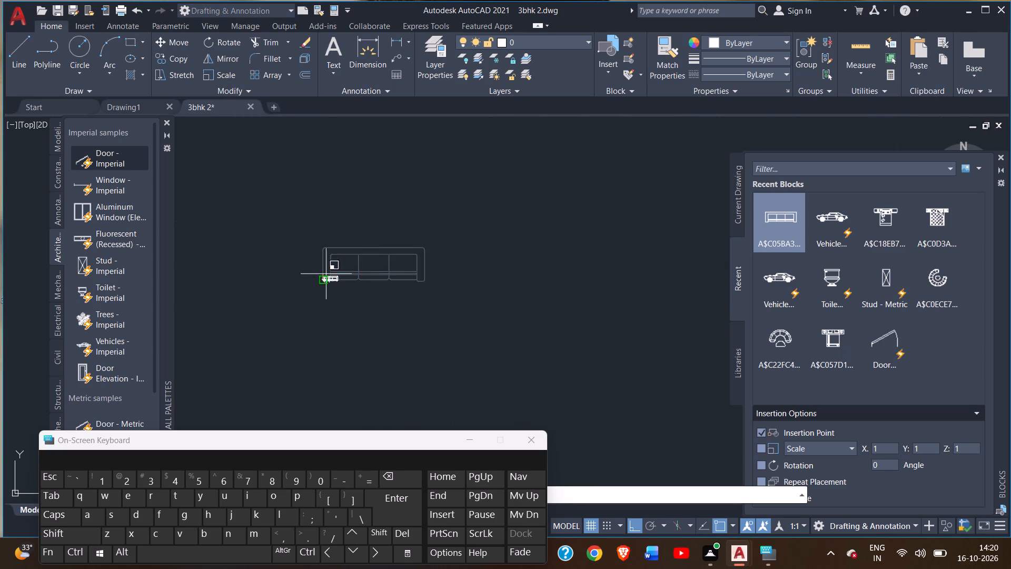
pyautogui.moveTo(330, 270); pyautogui.dragTo(722, 154)
pyautogui.click(722, 154)
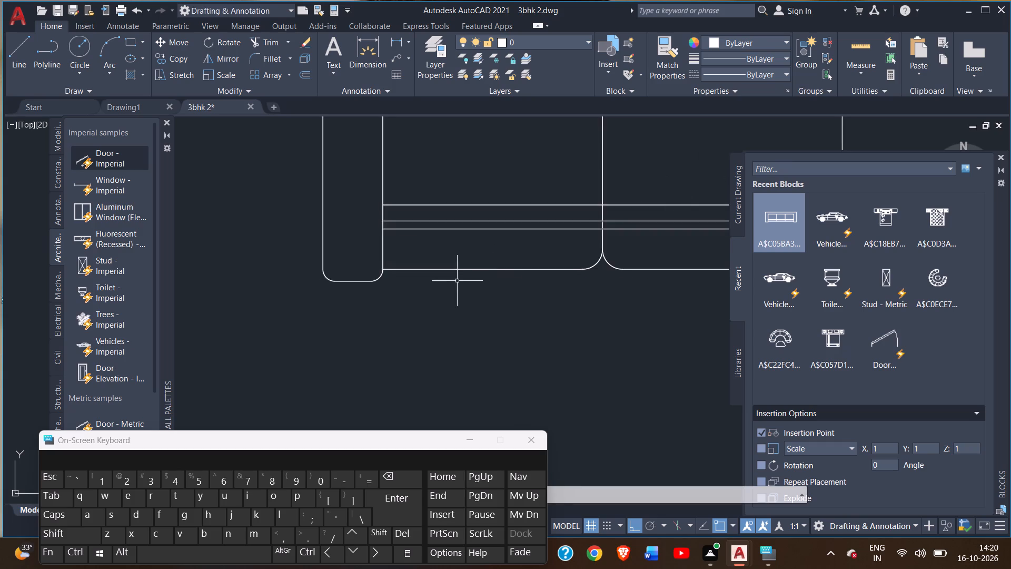
# Examine the enlarged sofa's size against the car and the floor plan.
pyautogui.scroll(-4, 452, 288)
pyautogui.scroll(-6, 420, 317)
pyautogui.scroll(-1, 352, 342)
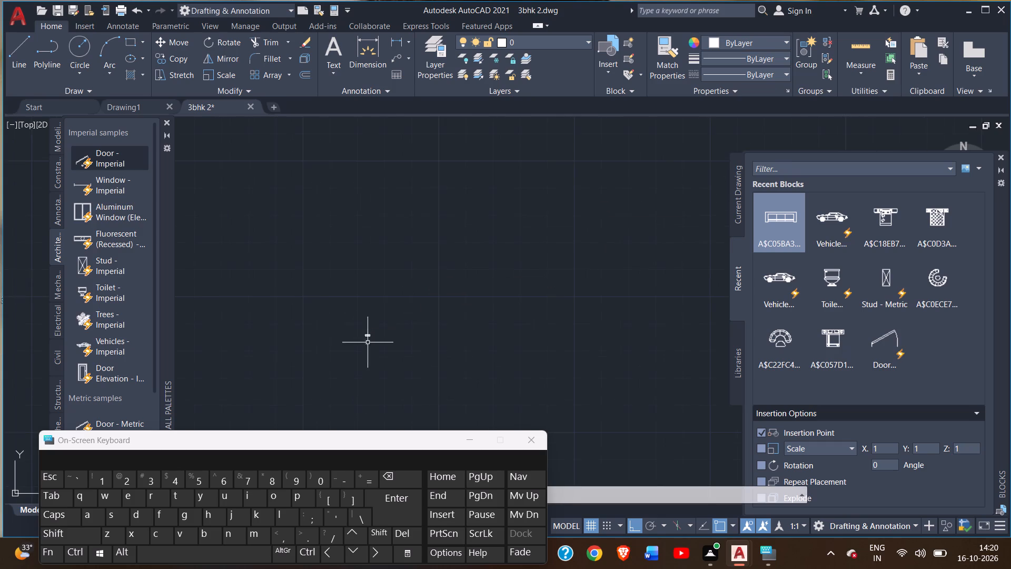
pyautogui.scroll(-1, 427, 325)
pyautogui.moveTo(345, 393); pyautogui.dragTo(544, 315, button='middle')
pyautogui.moveTo(544, 315); pyautogui.dragTo(550, 317, button='middle')
pyautogui.moveTo(291, 357); pyautogui.dragTo(405, 343, button='middle')
pyautogui.scroll(-1, 385, 354)
pyautogui.moveTo(288, 386); pyautogui.dragTo(315, 374, button='middle')
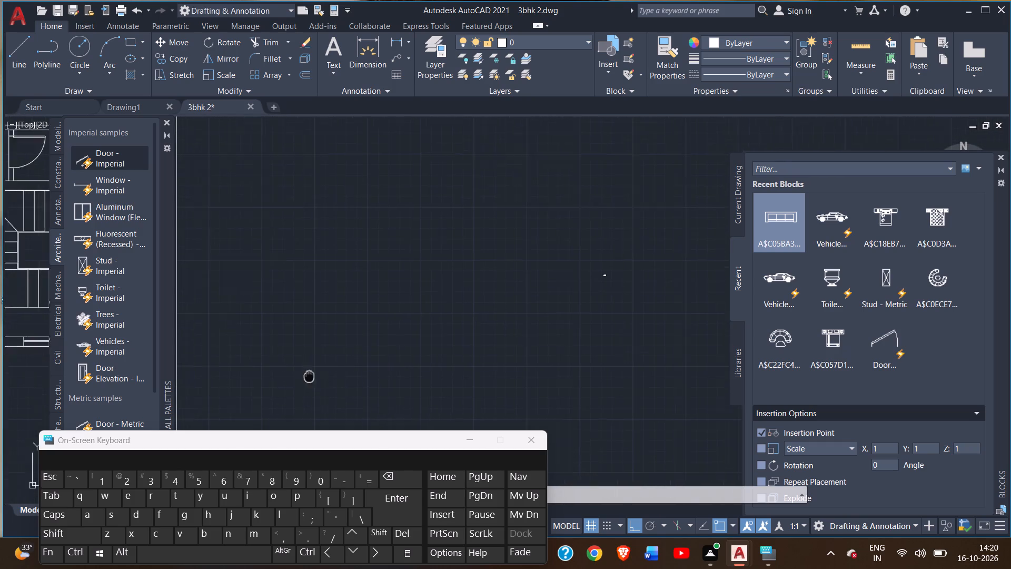
pyautogui.moveTo(315, 374); pyautogui.dragTo(683, 394, button='middle')
pyautogui.scroll(-1, 380, 387)
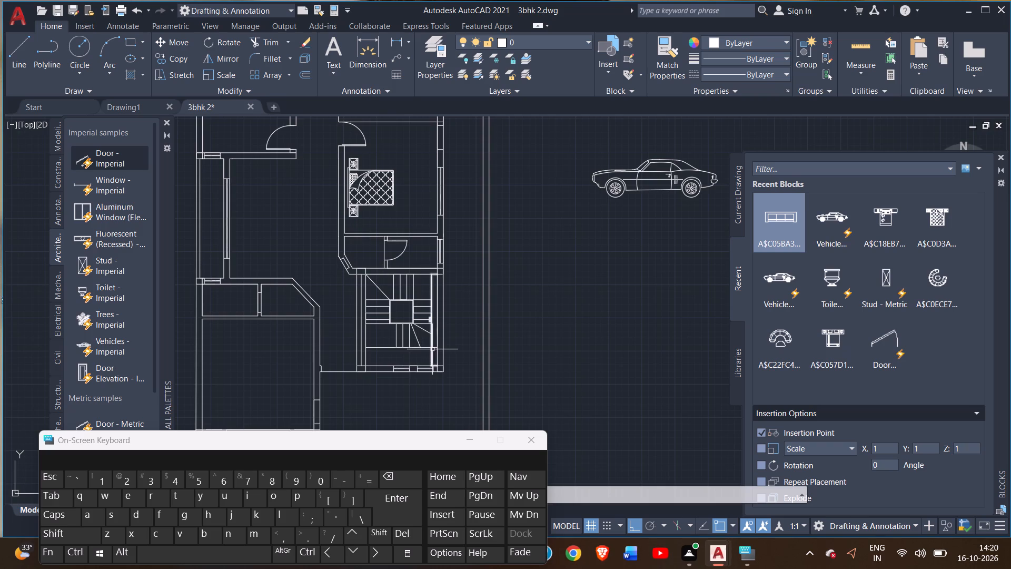
pyautogui.scroll(-1, 434, 349)
pyautogui.moveTo(499, 326); pyautogui.dragTo(504, 376, button='middle')
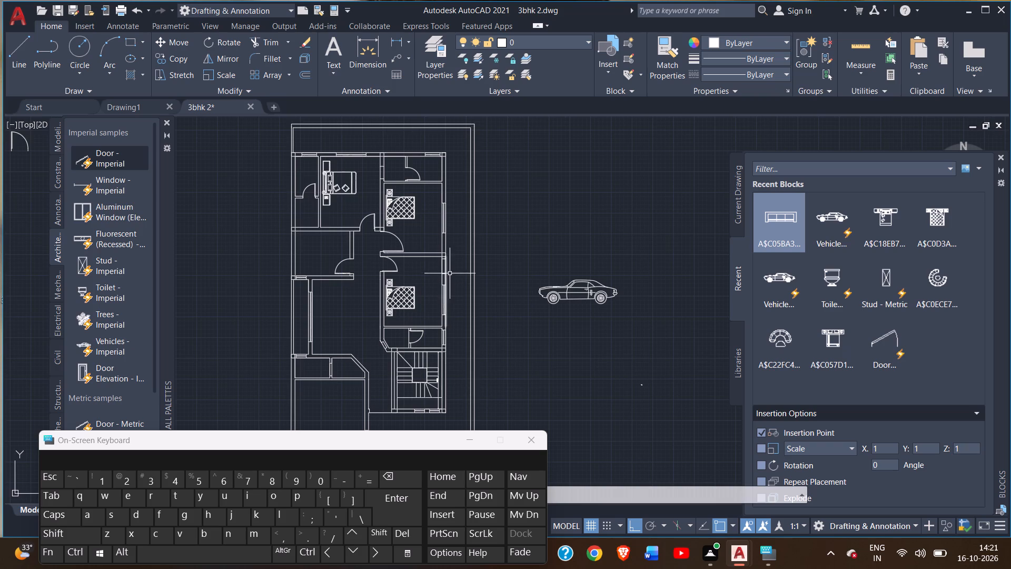
# Insert the toilet block from the recent blocks outside the plan, above and to the right of the car.
pyautogui.moveTo(831, 279); pyautogui.dragTo(830, 279)
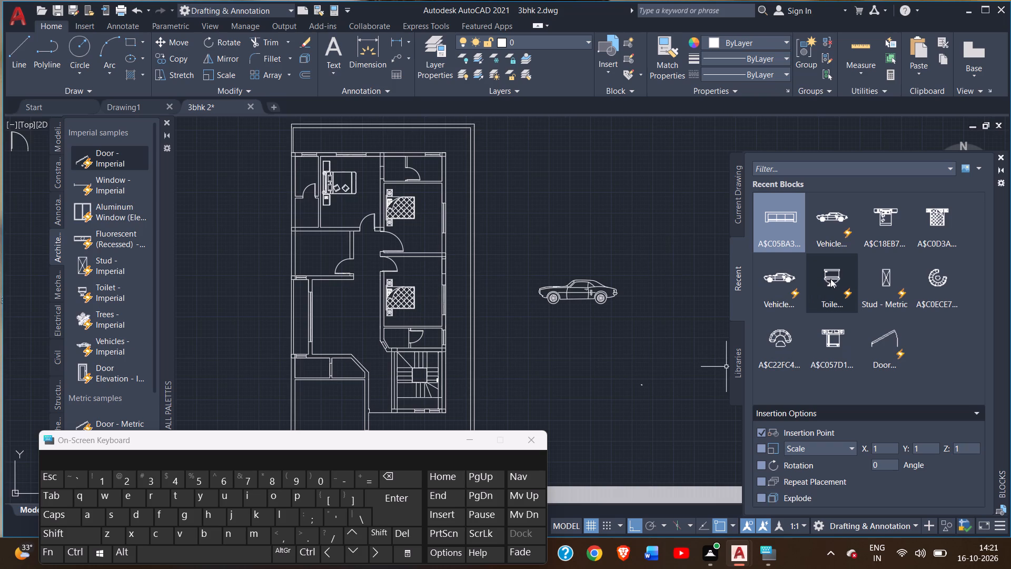
pyautogui.moveTo(830, 279); pyautogui.dragTo(679, 260)
pyautogui.click(678, 260)
pyautogui.click(677, 260)
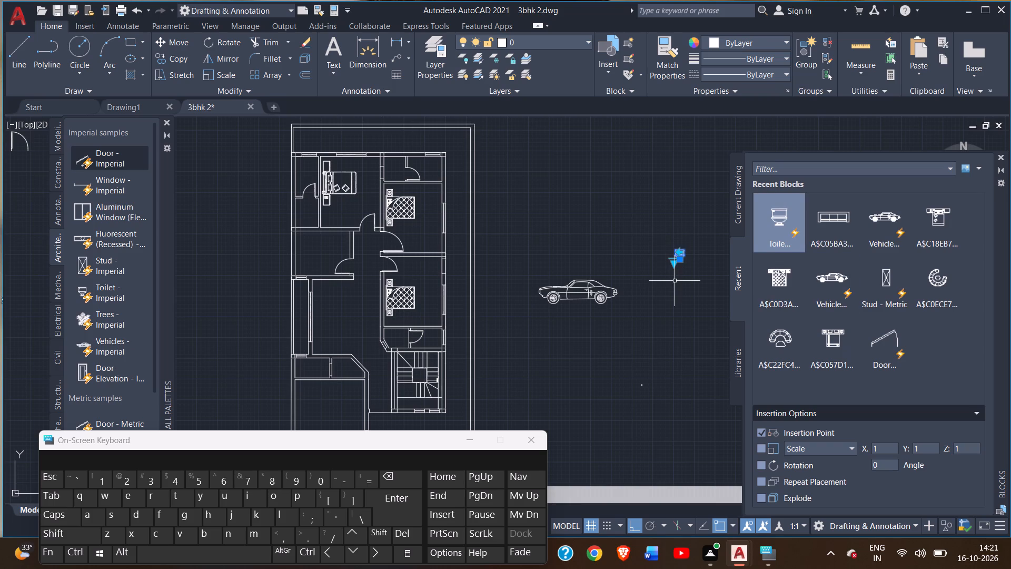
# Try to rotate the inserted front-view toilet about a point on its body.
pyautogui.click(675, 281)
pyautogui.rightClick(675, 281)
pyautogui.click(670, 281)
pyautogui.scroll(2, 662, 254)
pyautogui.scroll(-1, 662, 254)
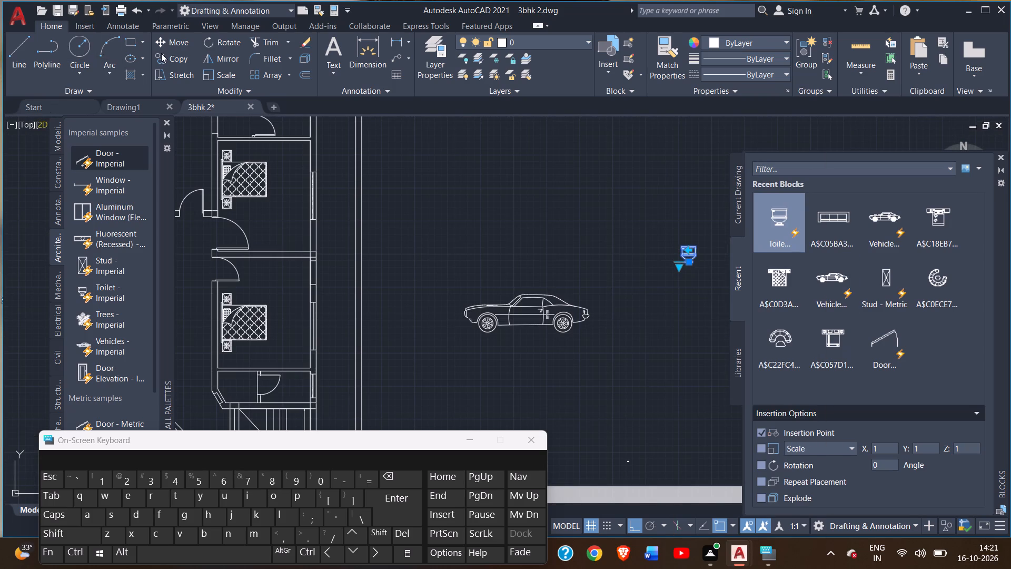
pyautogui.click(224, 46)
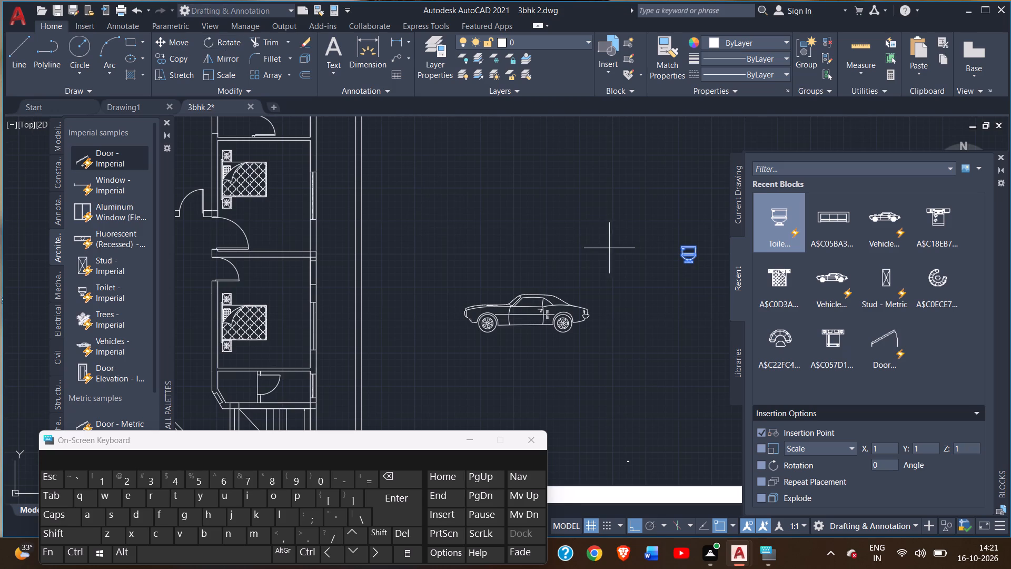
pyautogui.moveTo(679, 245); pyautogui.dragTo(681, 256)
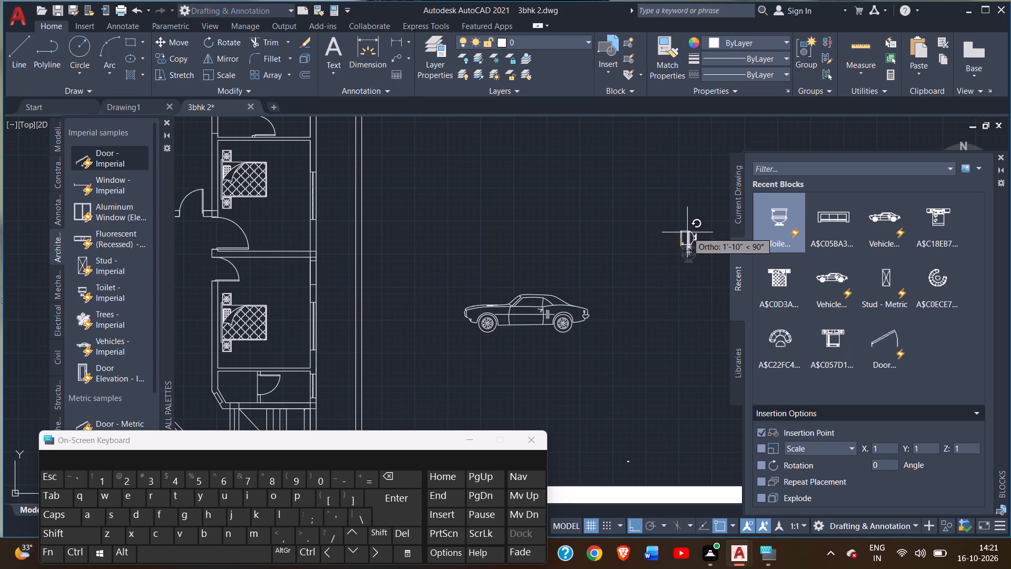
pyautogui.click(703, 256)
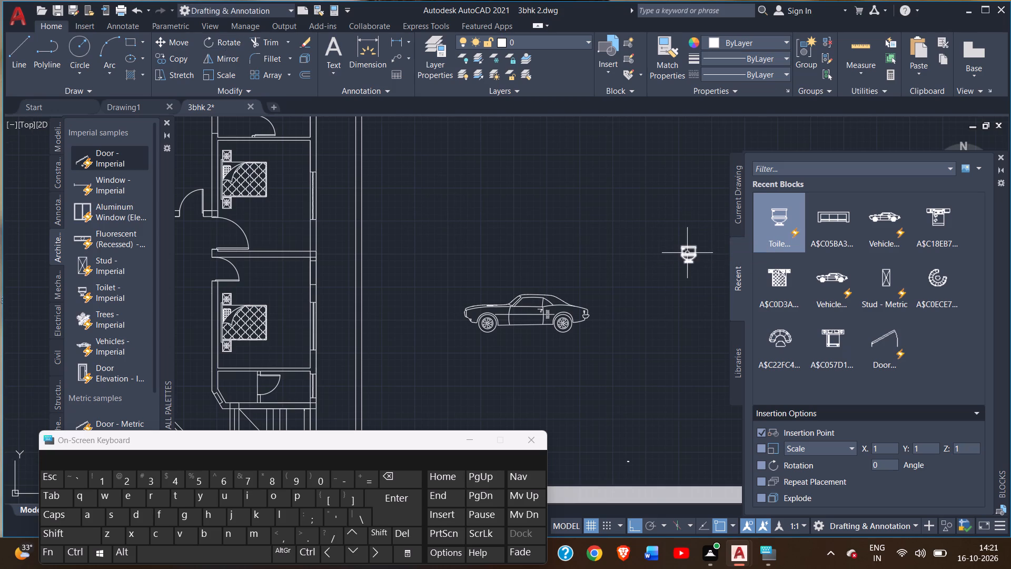
# Switch the dynamic toilet block's view to Round (Plan).
pyautogui.click(686, 256)
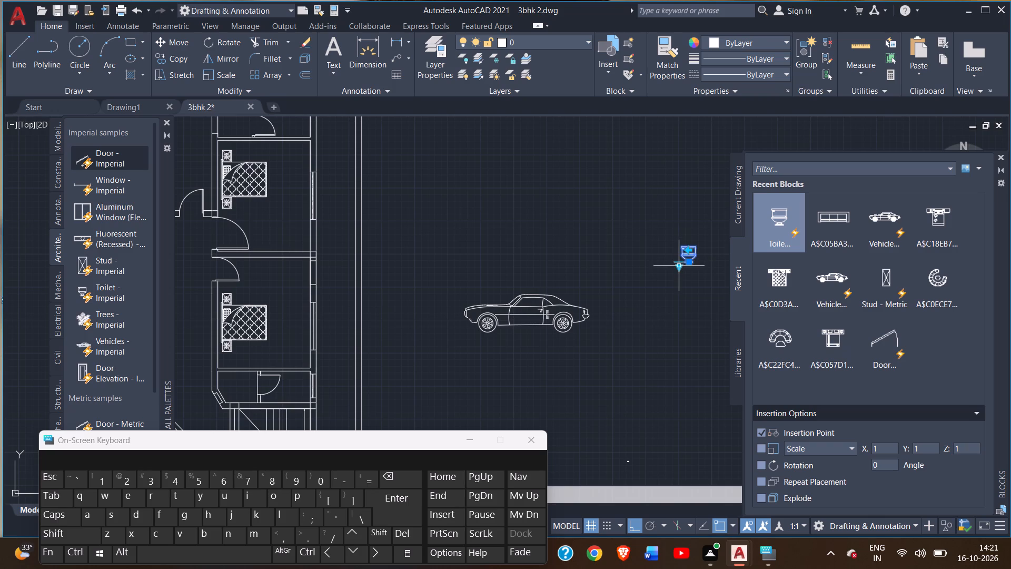
pyautogui.click(680, 267)
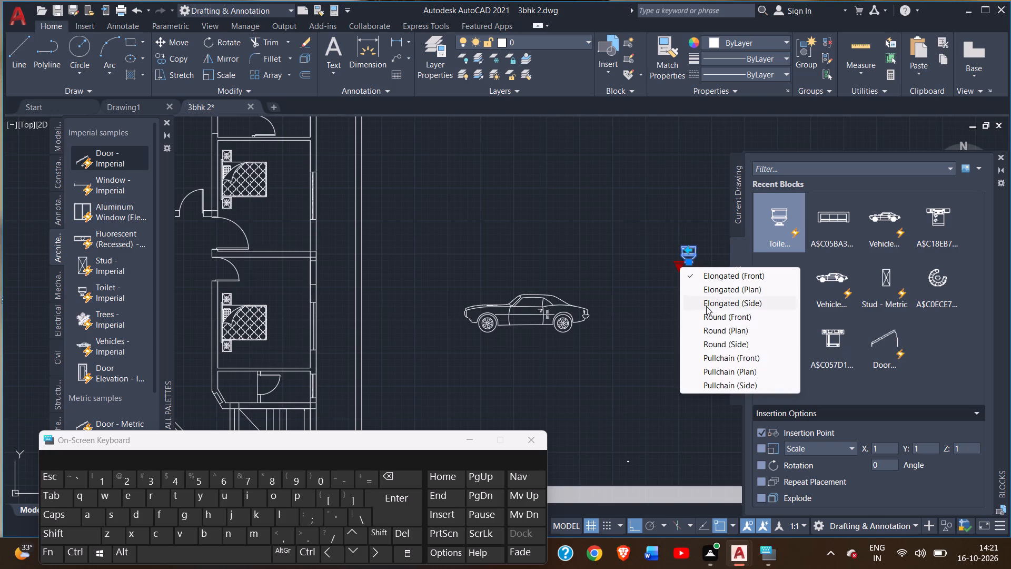
pyautogui.doubleClick(727, 328)
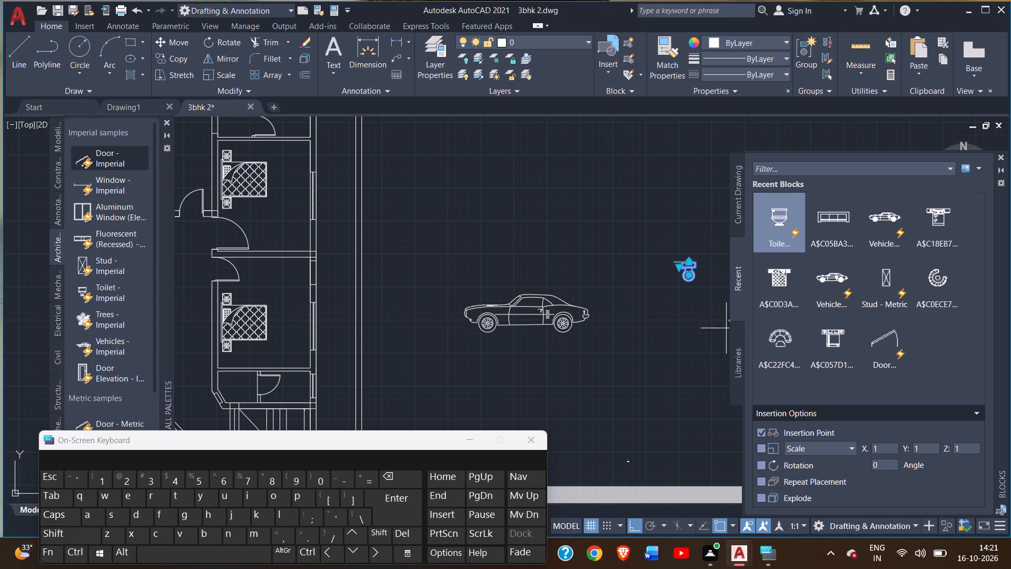
# Rotate the plan-view toilet 270° about its bowl so the bowl faces the floor plan and the tank faces away.
pyautogui.scroll(1, 685, 266)
pyautogui.click(682, 299)
pyautogui.scroll(-2, 678, 302)
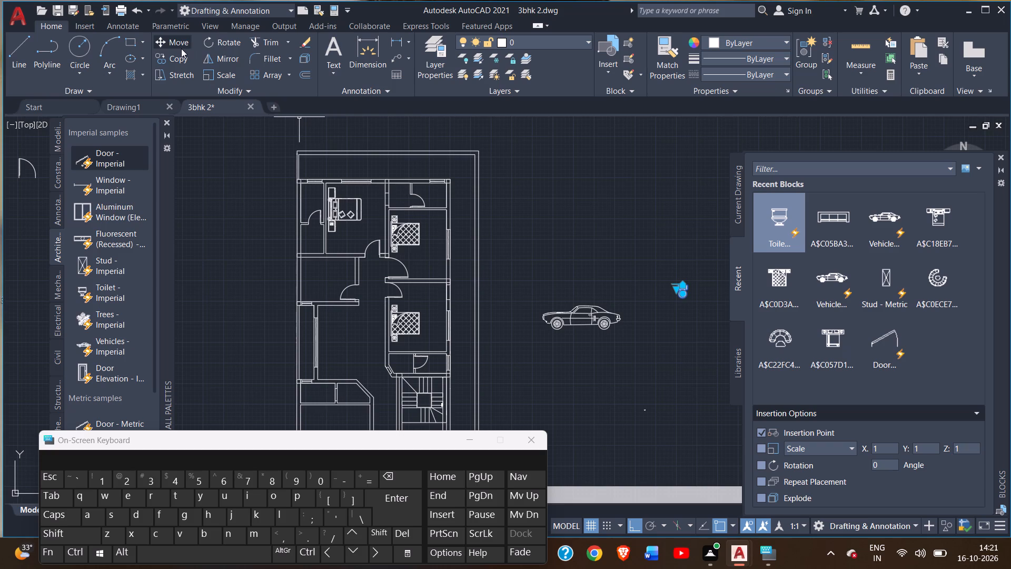
pyautogui.click(209, 45)
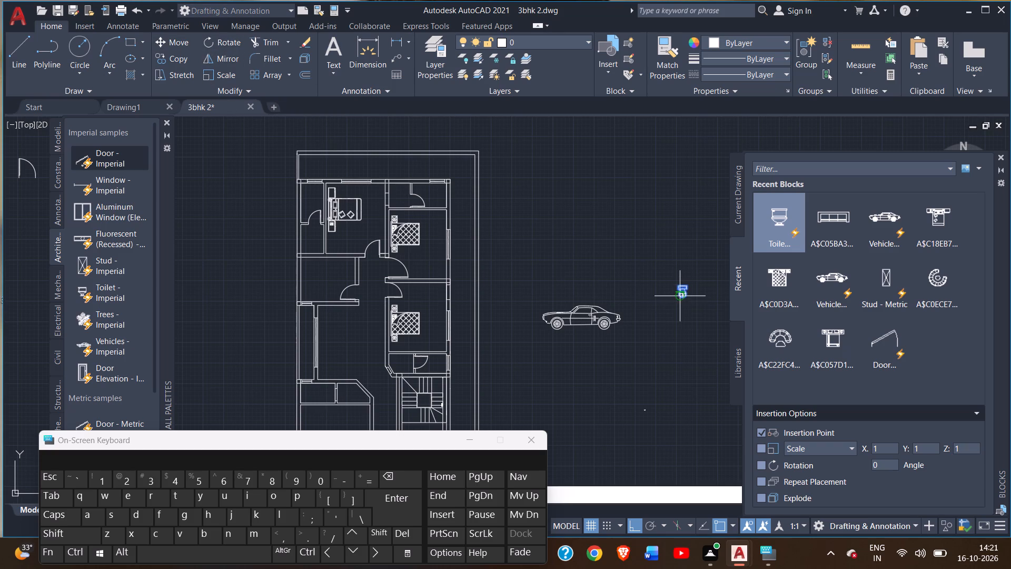
pyautogui.scroll(3, 680, 300)
pyautogui.moveTo(686, 291); pyautogui.dragTo(675, 282)
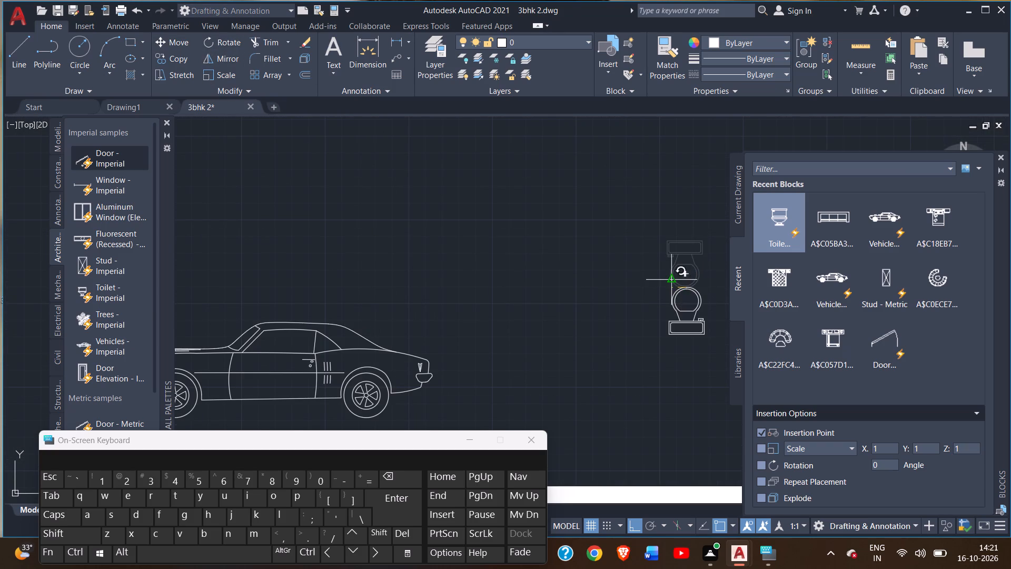
pyautogui.moveTo(675, 282); pyautogui.dragTo(679, 299)
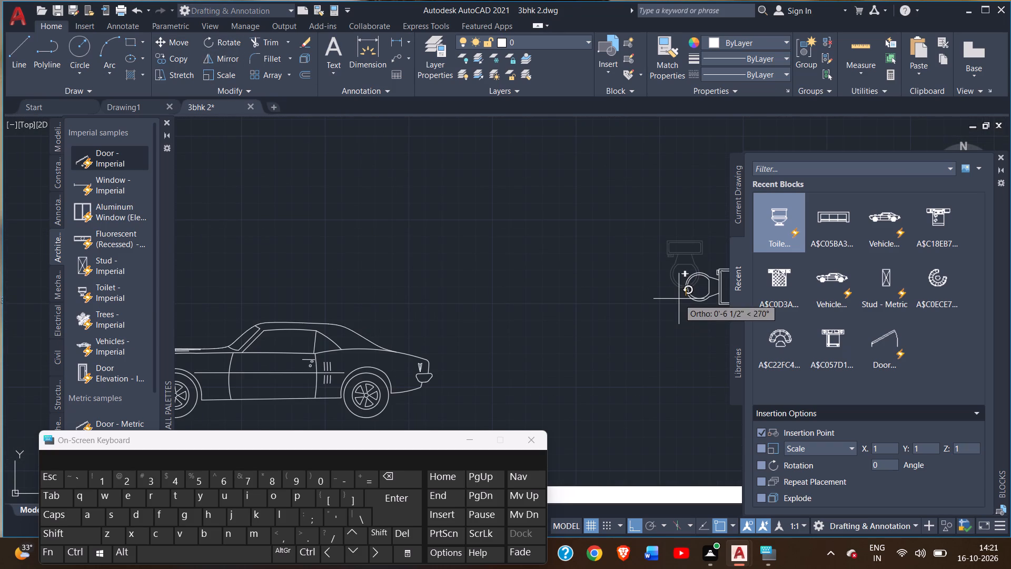
pyautogui.click(679, 299)
pyautogui.scroll(-3, 647, 319)
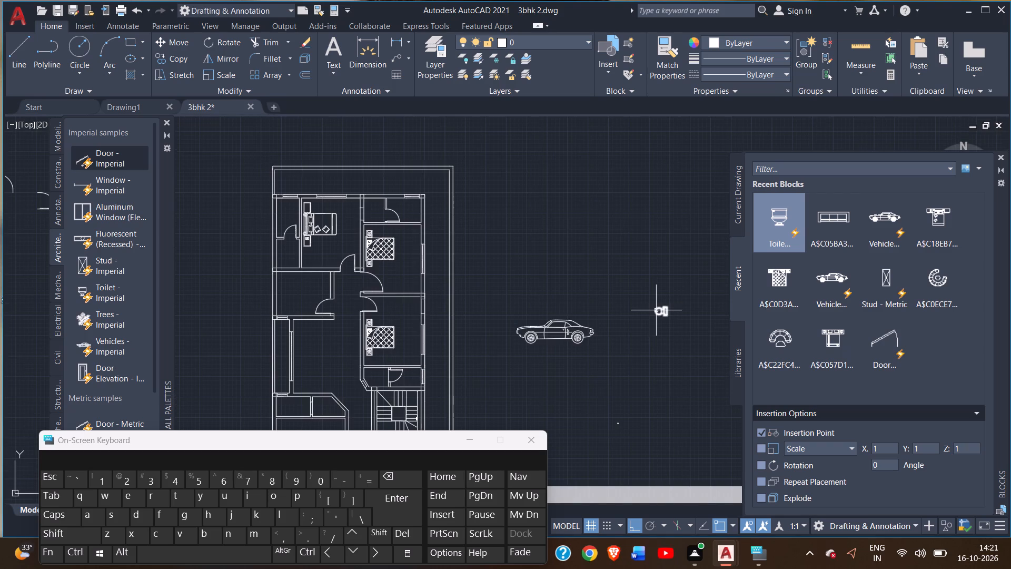
# Copy the toilet from its bowl centre horizontally toward the plan, placing the copy just above the car's rear.
pyautogui.click(656, 310)
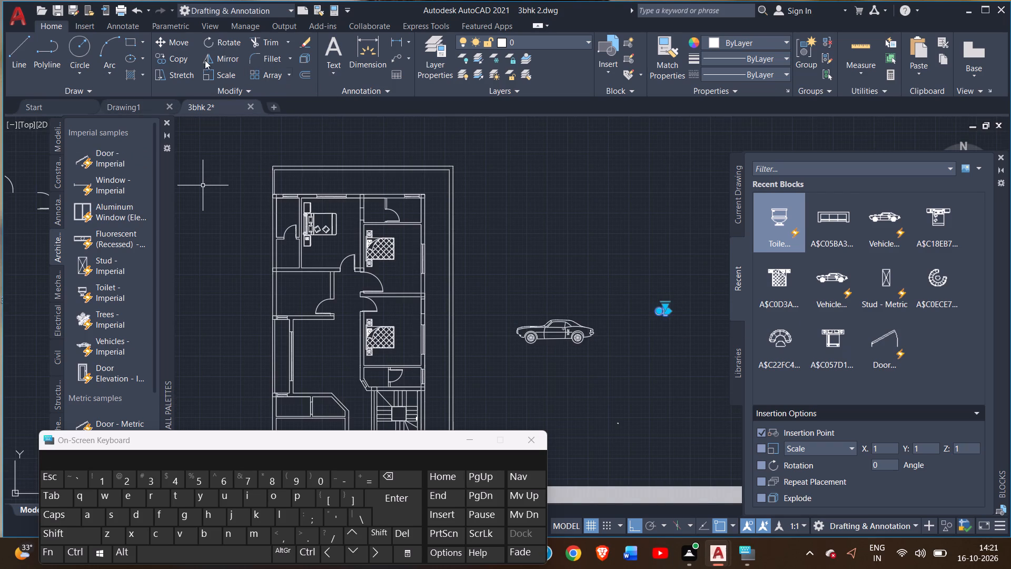
pyautogui.click(167, 62)
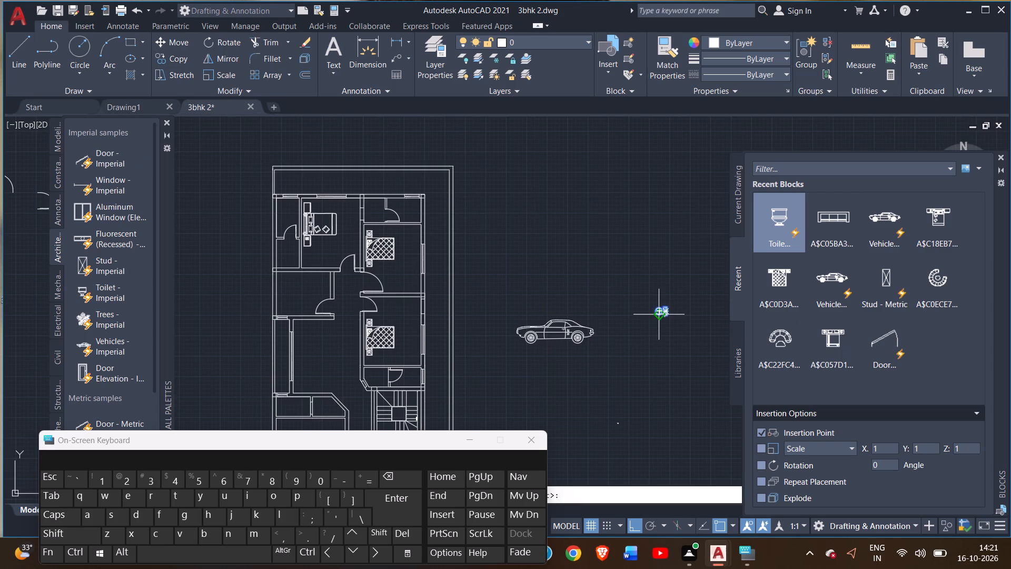
pyautogui.scroll(3, 659, 309)
pyautogui.moveTo(656, 311); pyautogui.dragTo(528, 244)
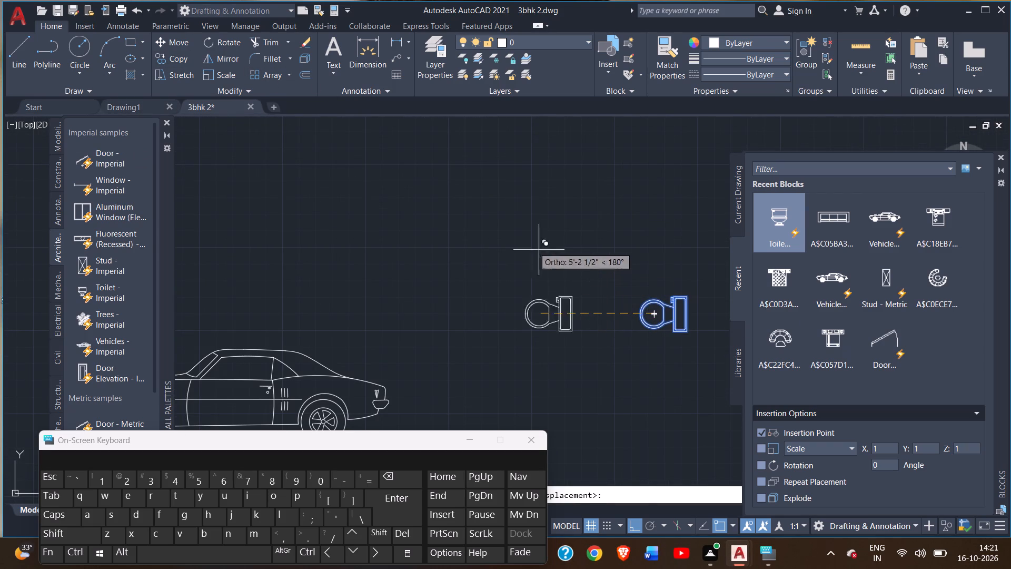
pyautogui.moveTo(528, 244); pyautogui.dragTo(343, 207)
pyautogui.click(343, 208)
# With Ortho off, place another toilet copy in the plan's top-right bathroom, its tank against the right outer wall.
pyautogui.scroll(-2, 397, 281)
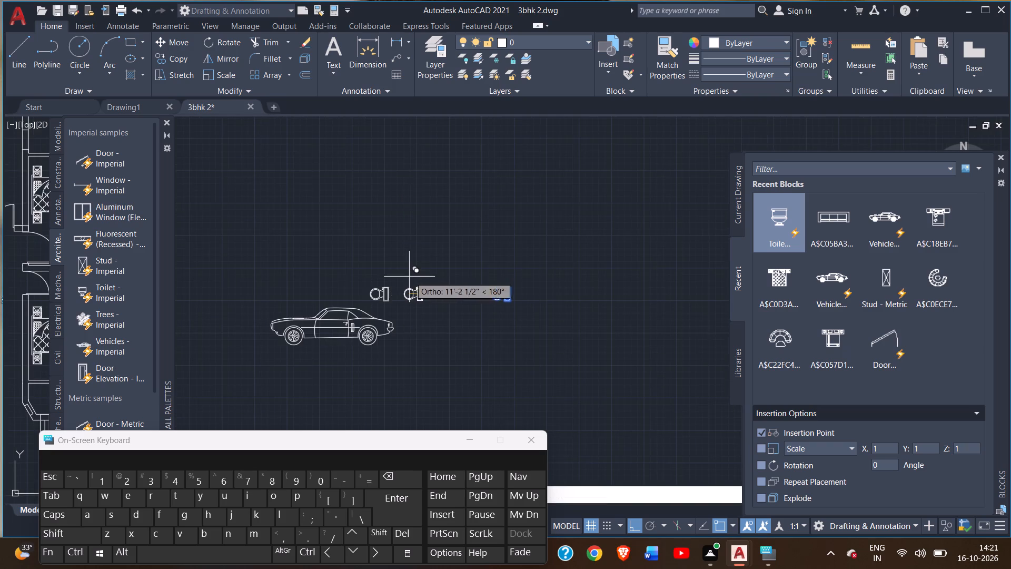
pyautogui.scroll(-2, 423, 272)
pyautogui.moveTo(423, 272); pyautogui.dragTo(524, 344, button='middle')
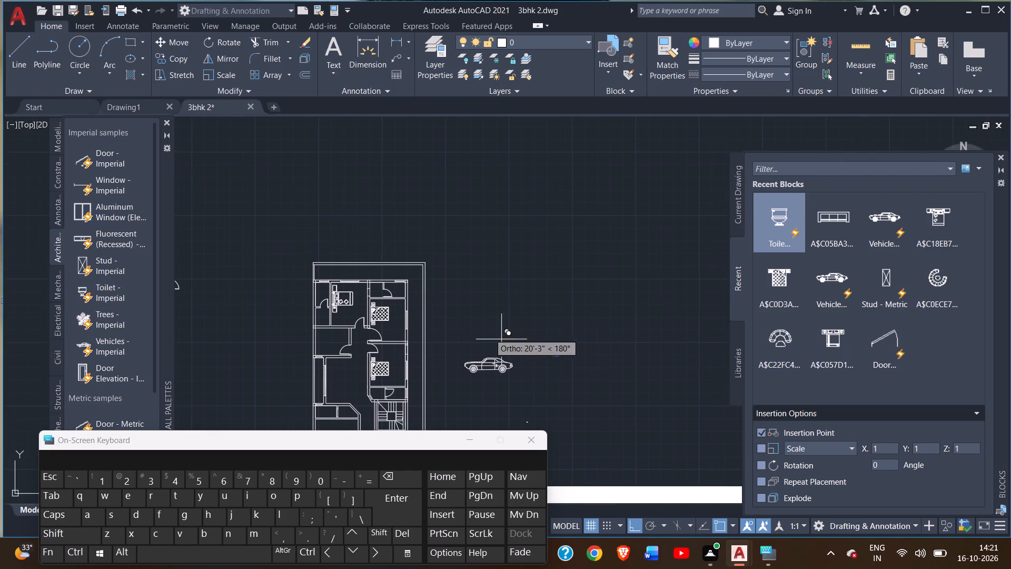
pyautogui.click(630, 524)
pyautogui.scroll(2, 385, 288)
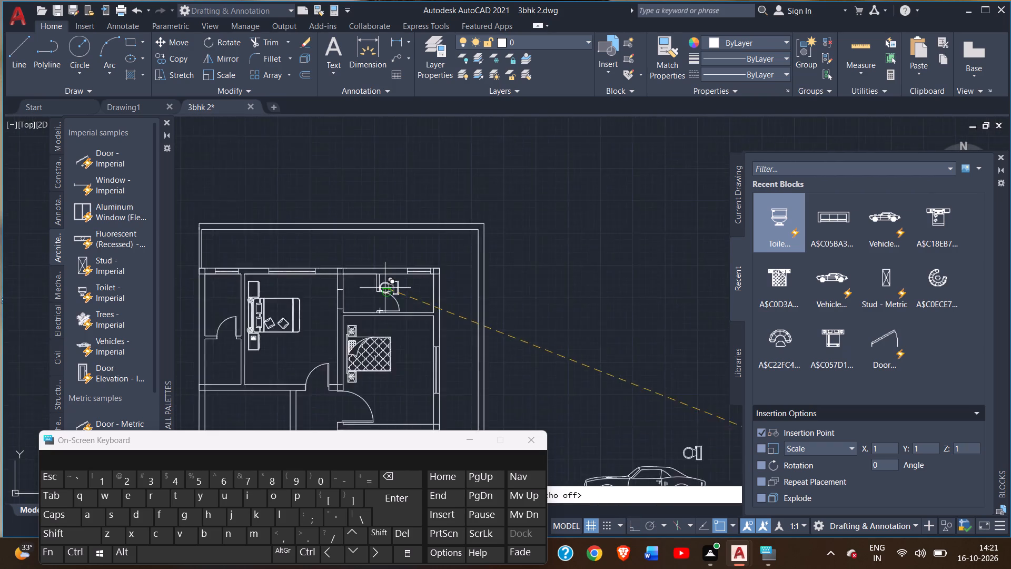
pyautogui.scroll(3, 385, 288)
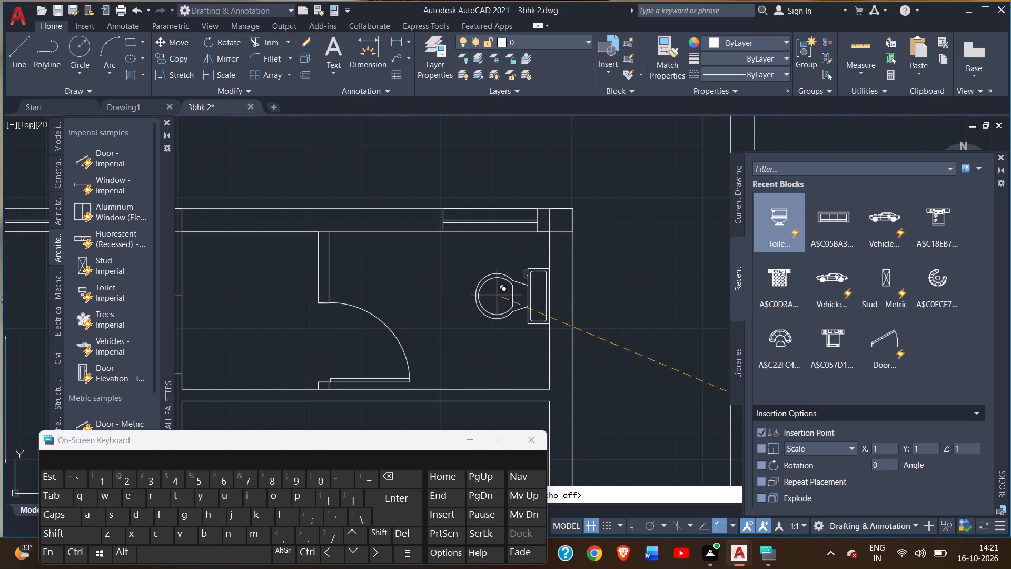
pyautogui.scroll(2, 497, 296)
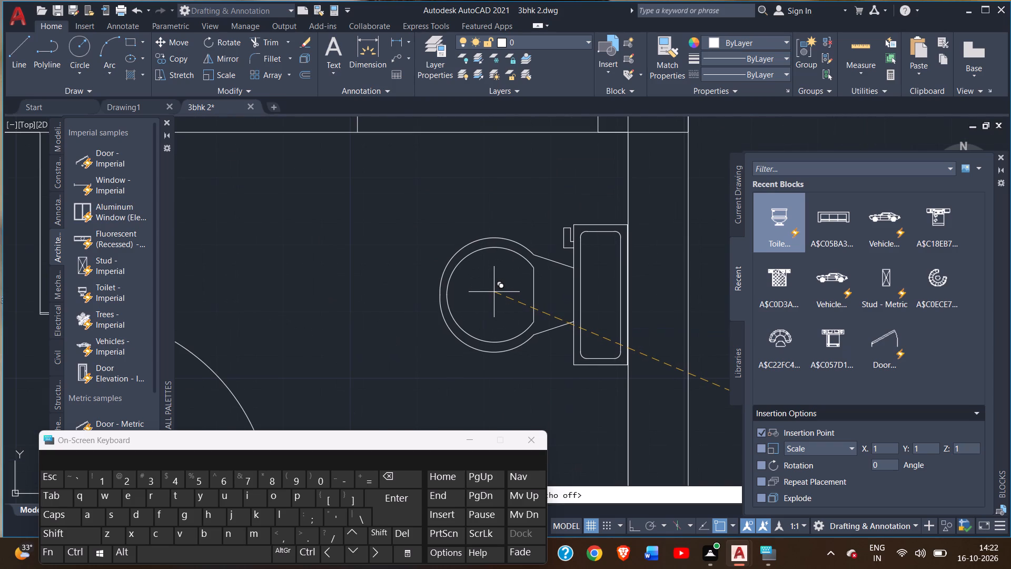
pyautogui.click(494, 292)
# Place another toilet copy in the bathroom above the staircase, its tank against the right outer wall, and finish copying.
pyautogui.scroll(-3, 454, 324)
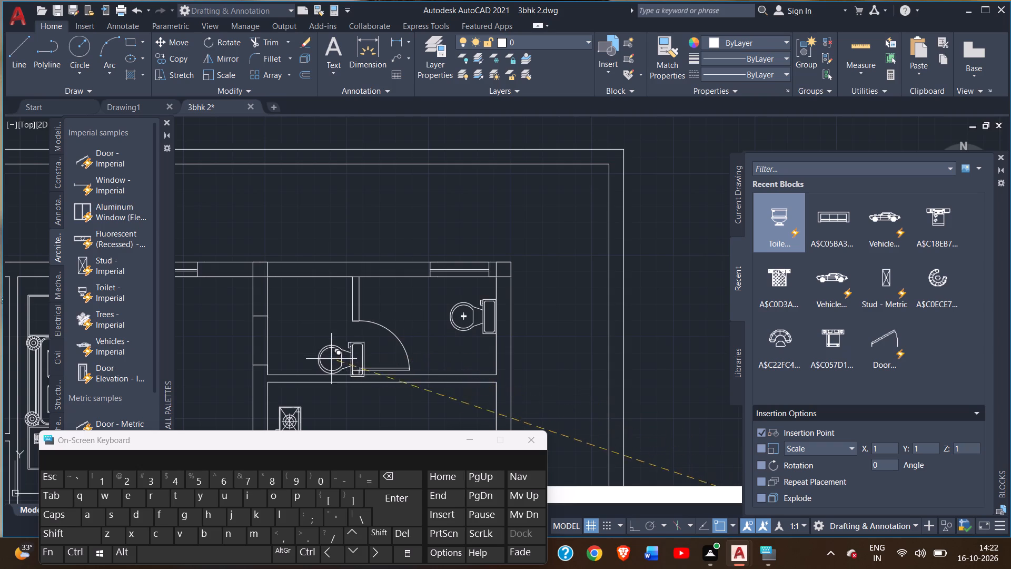
pyautogui.scroll(-1, 224, 364)
pyautogui.scroll(-1, 553, 336)
pyautogui.moveTo(553, 336); pyautogui.dragTo(571, 204, button='middle')
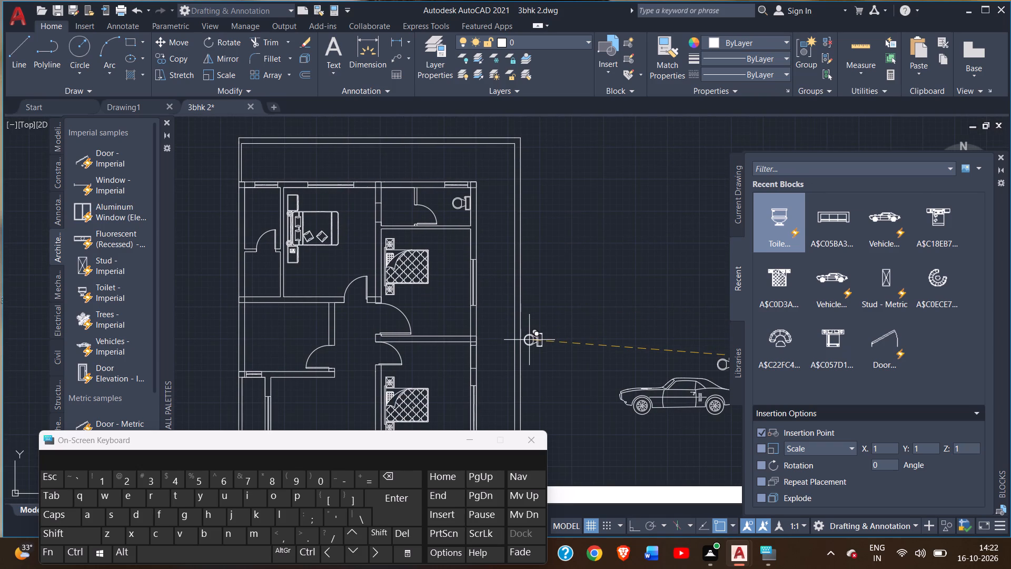
pyautogui.moveTo(534, 339); pyautogui.dragTo(539, 239, button='middle')
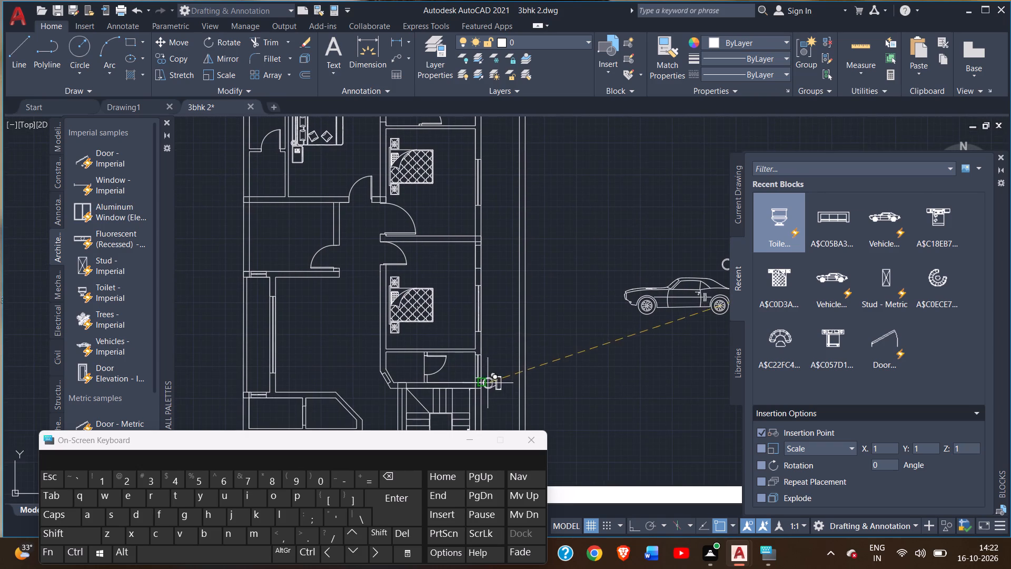
pyautogui.scroll(2, 475, 377)
pyautogui.scroll(2, 435, 339)
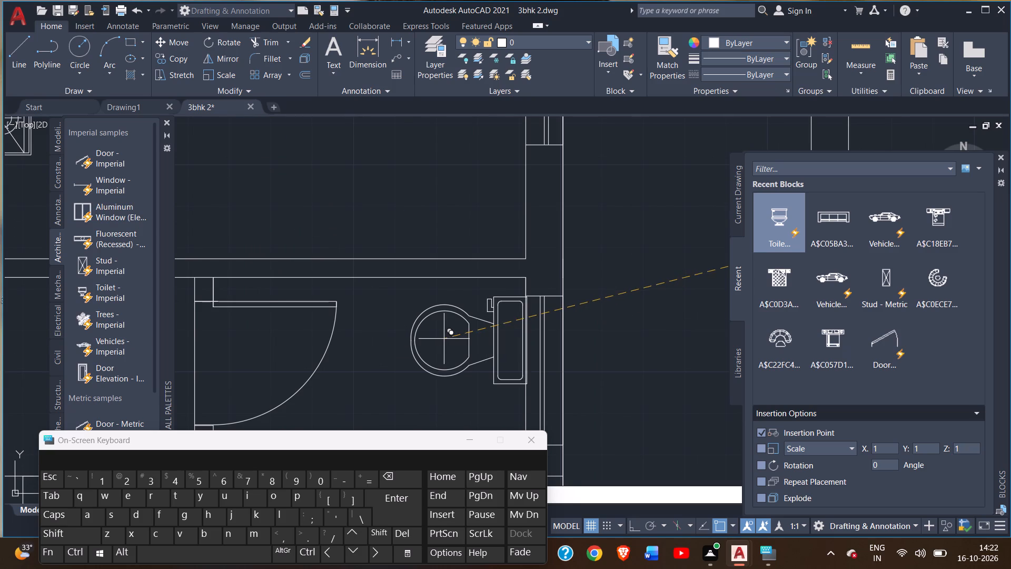
pyautogui.moveTo(439, 353); pyautogui.dragTo(437, 300, button='middle')
pyautogui.scroll(2, 447, 332)
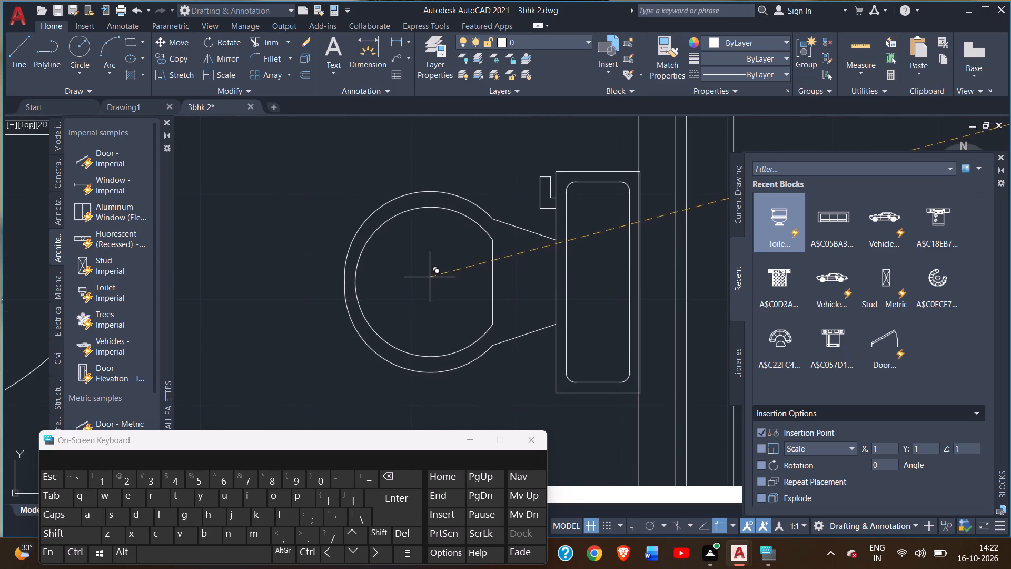
pyautogui.doubleClick(429, 273)
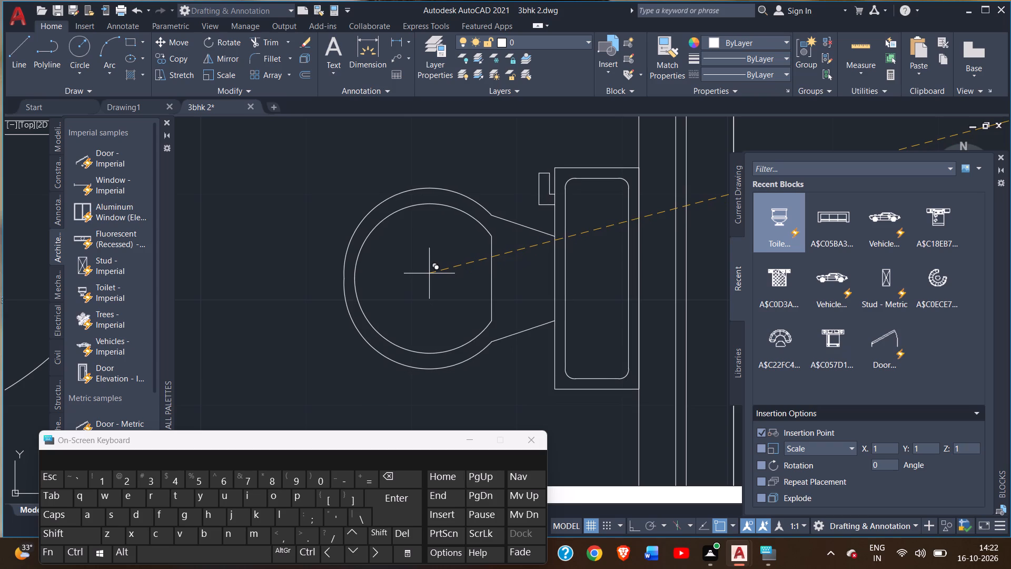
pyautogui.scroll(-3, 400, 329)
pyautogui.scroll(-3, 458, 313)
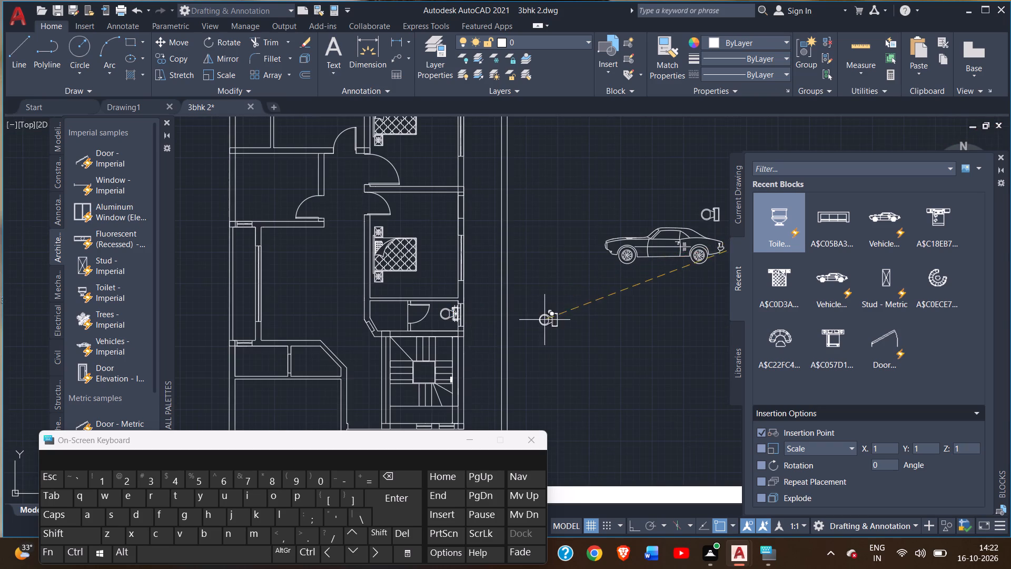
pyautogui.moveTo(553, 317); pyautogui.dragTo(597, 383, button='middle')
pyautogui.scroll(-1, 597, 383)
pyautogui.moveTo(584, 371); pyautogui.dragTo(581, 333, button='middle')
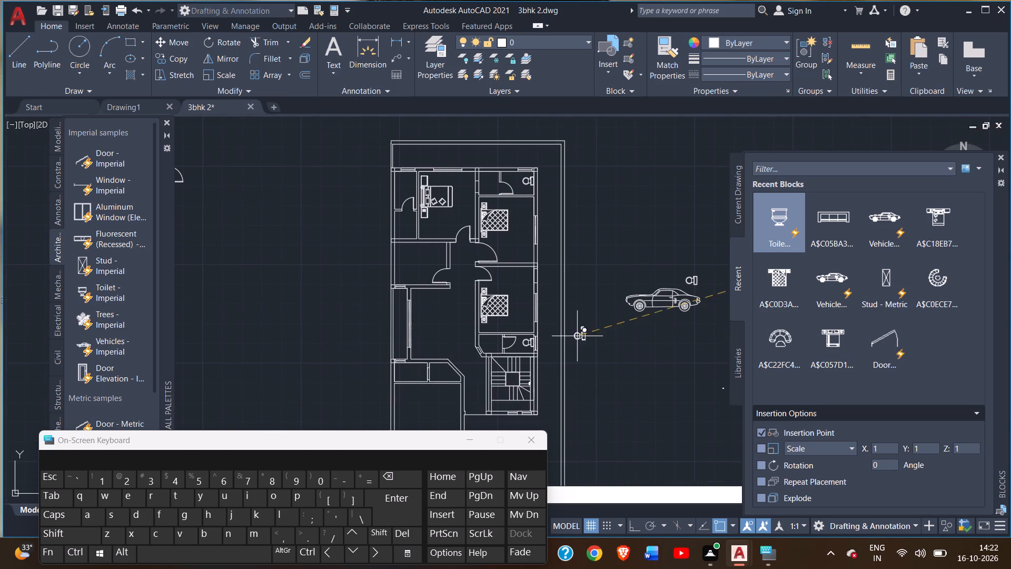
pyautogui.rightClick(628, 233)
pyautogui.click(645, 239)
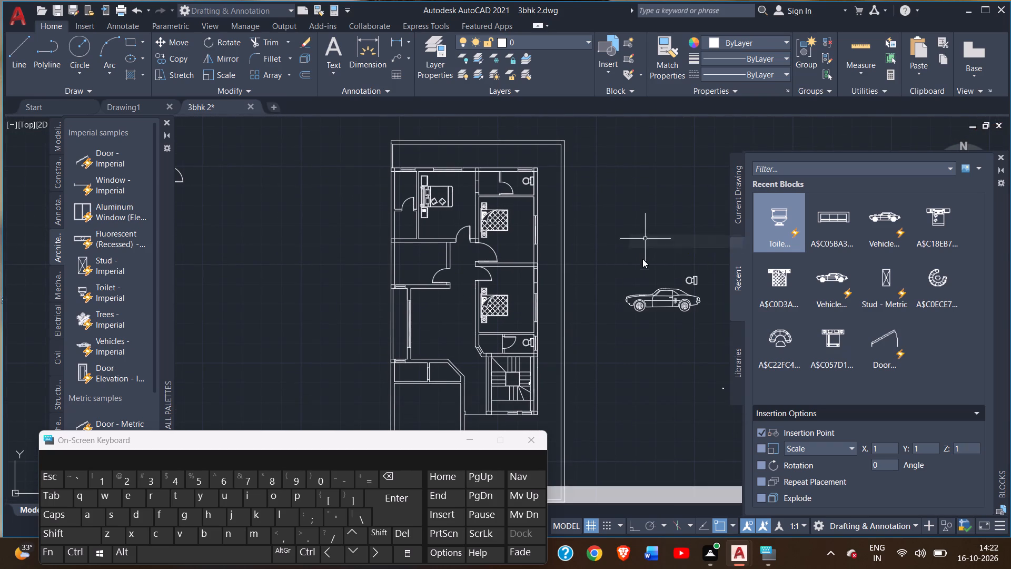
# Rotate the toilet copy above the car's rear freehand by roughly half a turn about its tank's lower outer corner.
pyautogui.moveTo(642, 259); pyautogui.dragTo(528, 211, button='middle')
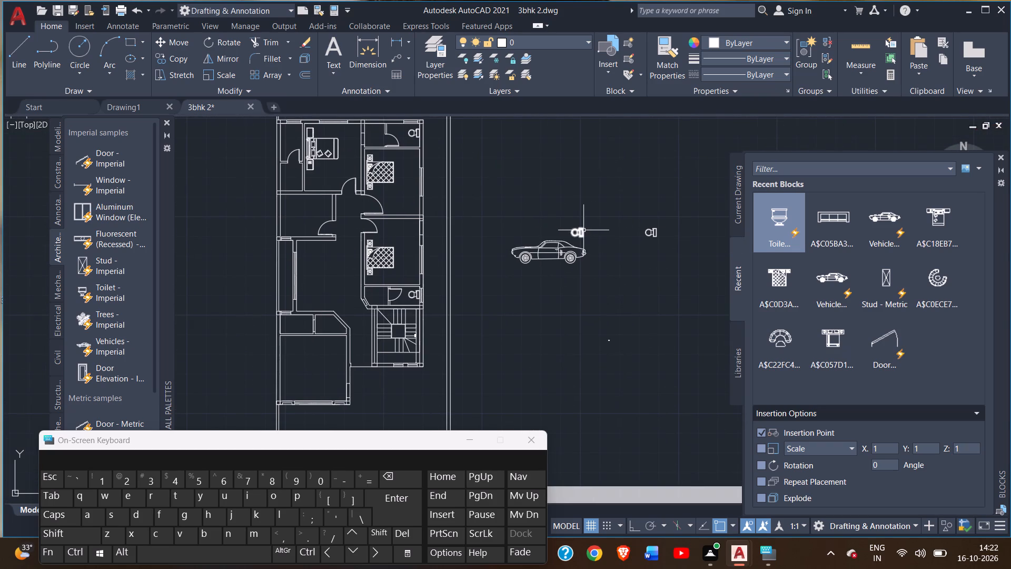
pyautogui.click(582, 231)
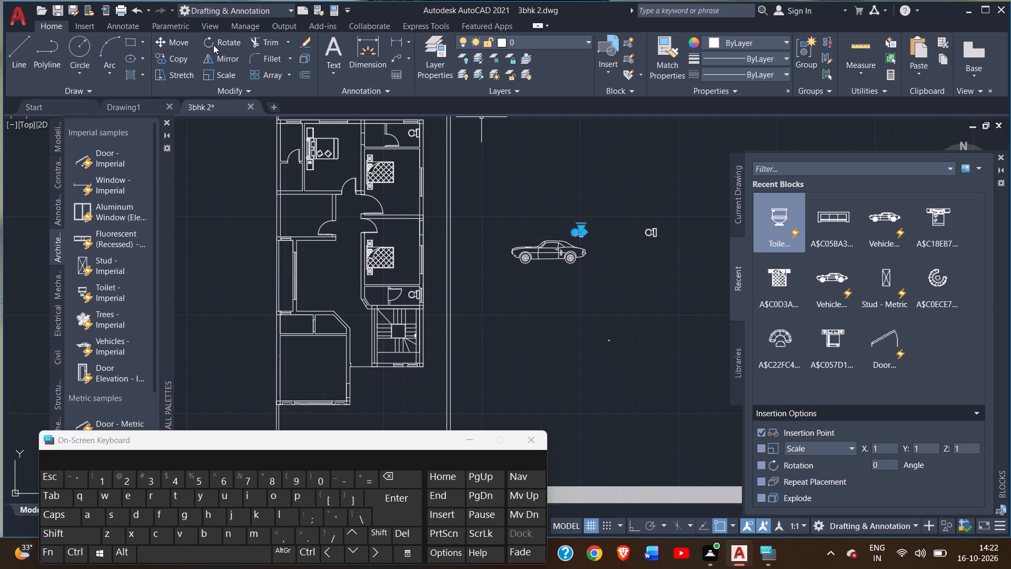
pyautogui.click(214, 42)
pyautogui.scroll(5, 591, 227)
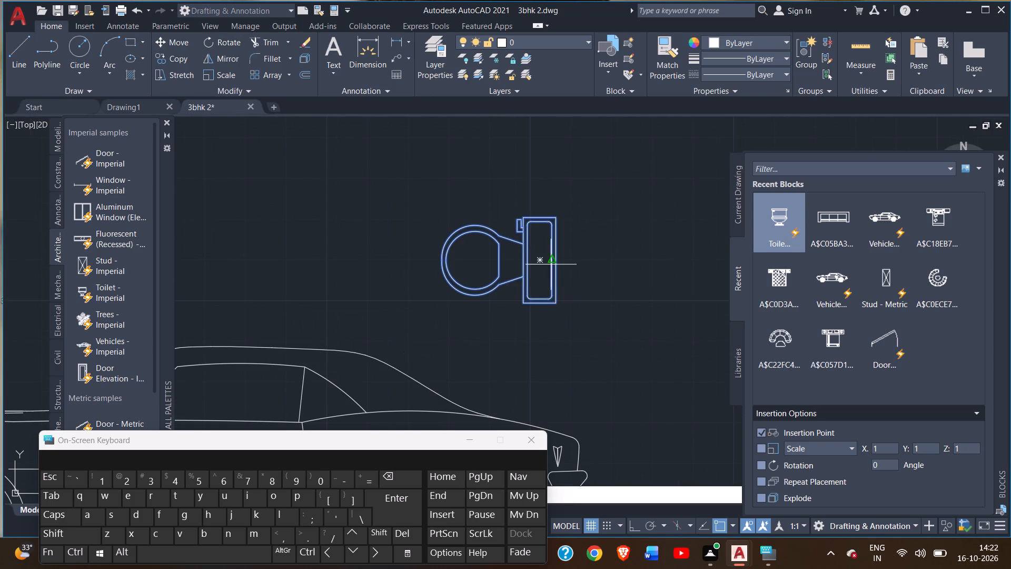
pyautogui.moveTo(557, 303); pyautogui.dragTo(473, 238)
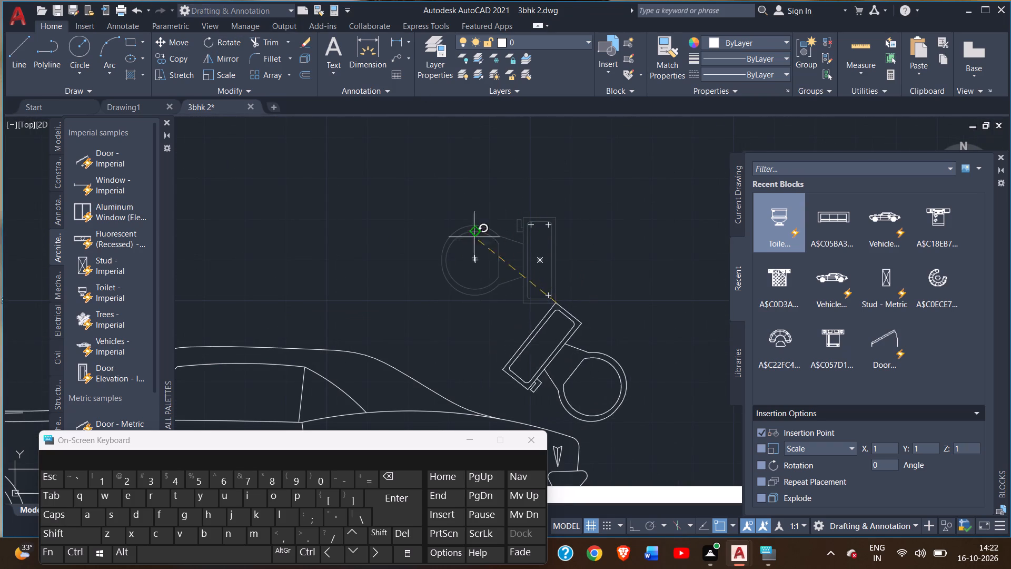
pyautogui.moveTo(473, 238); pyautogui.dragTo(448, 313)
pyautogui.click(449, 313)
pyautogui.moveTo(452, 310); pyautogui.dragTo(455, 306)
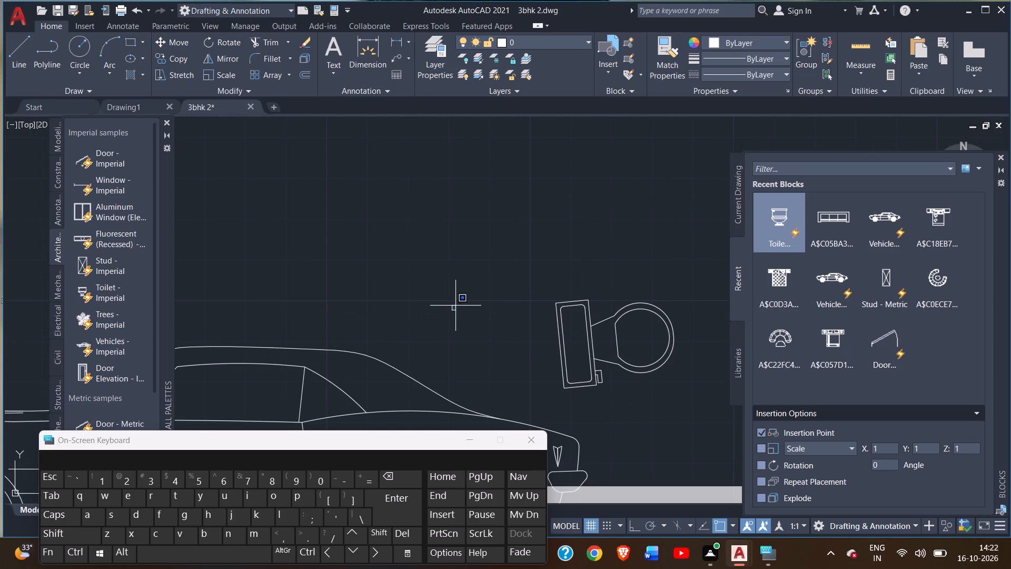
pyautogui.click(508, 288)
# Rotate the spare toilet farther out from the car freehand by roughly half a turn about its tank's lower outer corner.
pyautogui.scroll(-3, 510, 283)
pyautogui.moveTo(509, 283); pyautogui.dragTo(254, 274, button='middle')
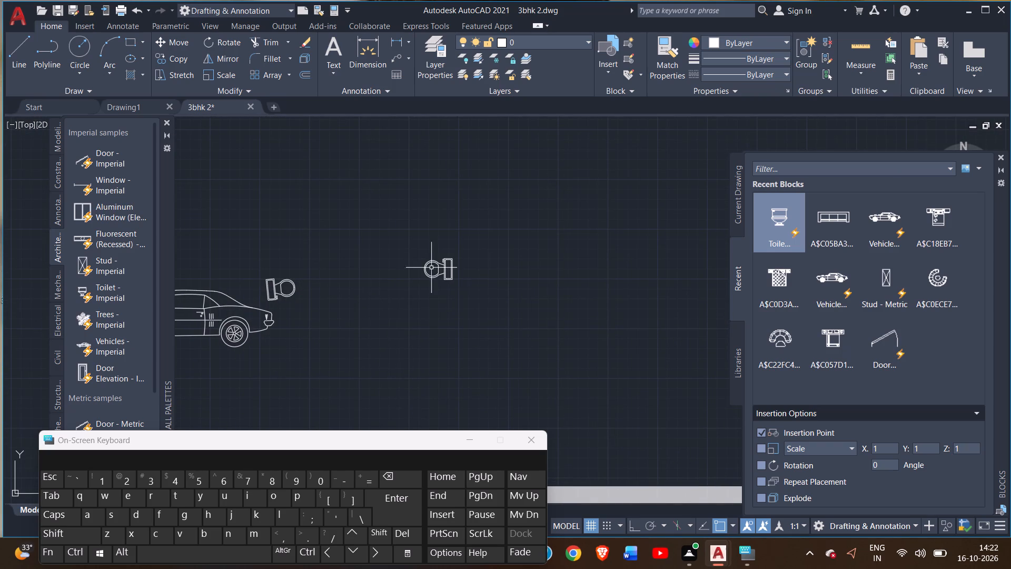
pyautogui.click(443, 273)
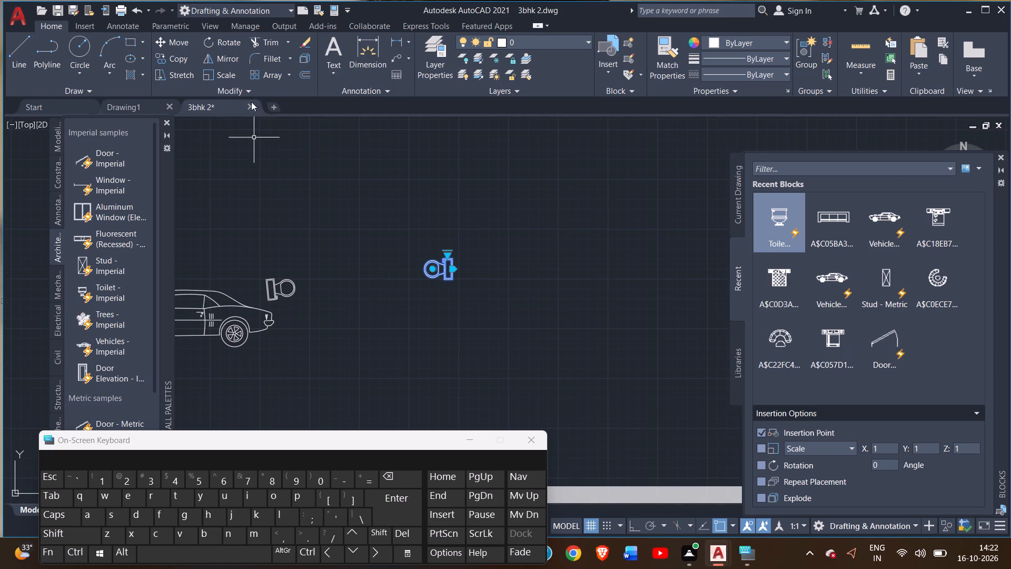
pyautogui.click(220, 44)
pyautogui.scroll(3, 461, 280)
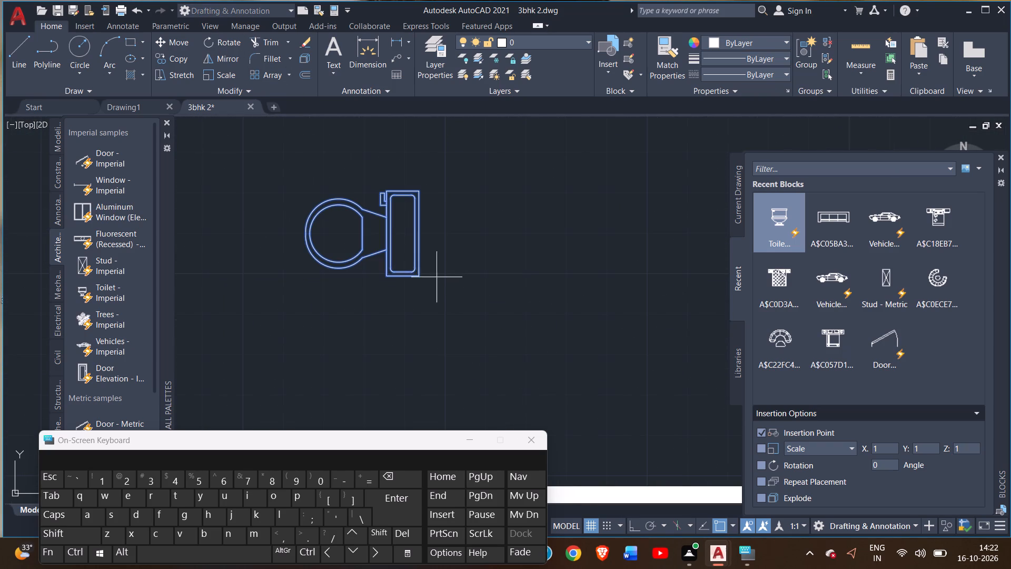
pyautogui.moveTo(420, 274); pyautogui.dragTo(344, 250)
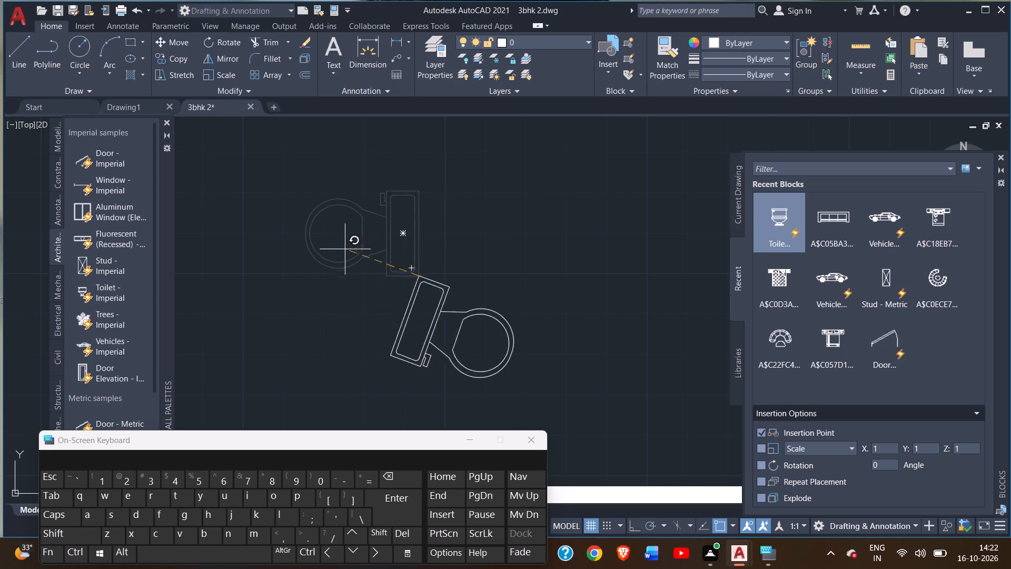
pyautogui.moveTo(344, 250); pyautogui.dragTo(333, 281)
pyautogui.doubleClick(334, 281)
pyautogui.click(338, 277)
pyautogui.moveTo(338, 277); pyautogui.dragTo(342, 272)
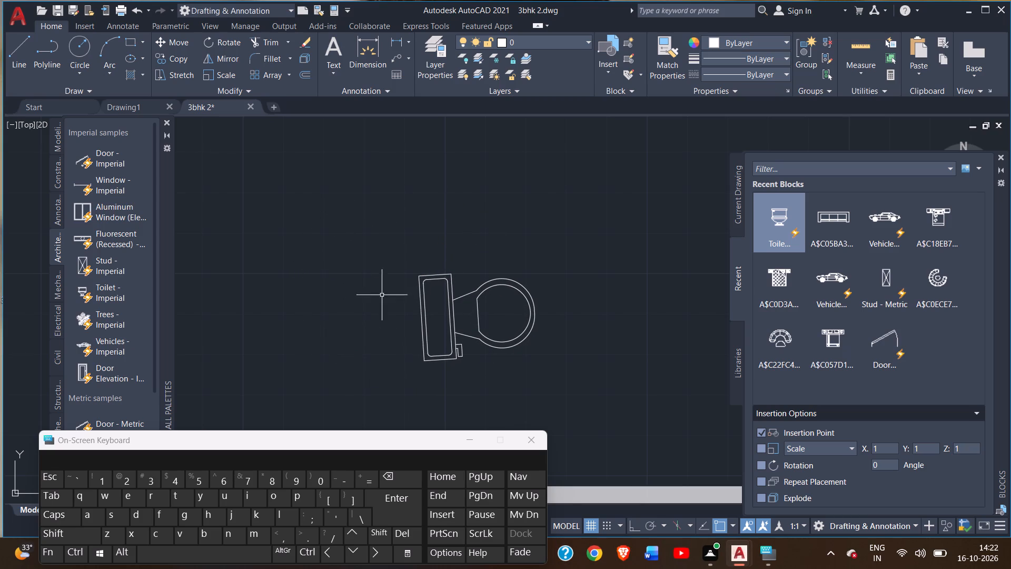
# Copy the top-right bathroom toilet, along with the selected spare toilet, placing the bathroom copy just outside the right outer wall.
pyautogui.click(422, 314)
pyautogui.scroll(-4, 384, 329)
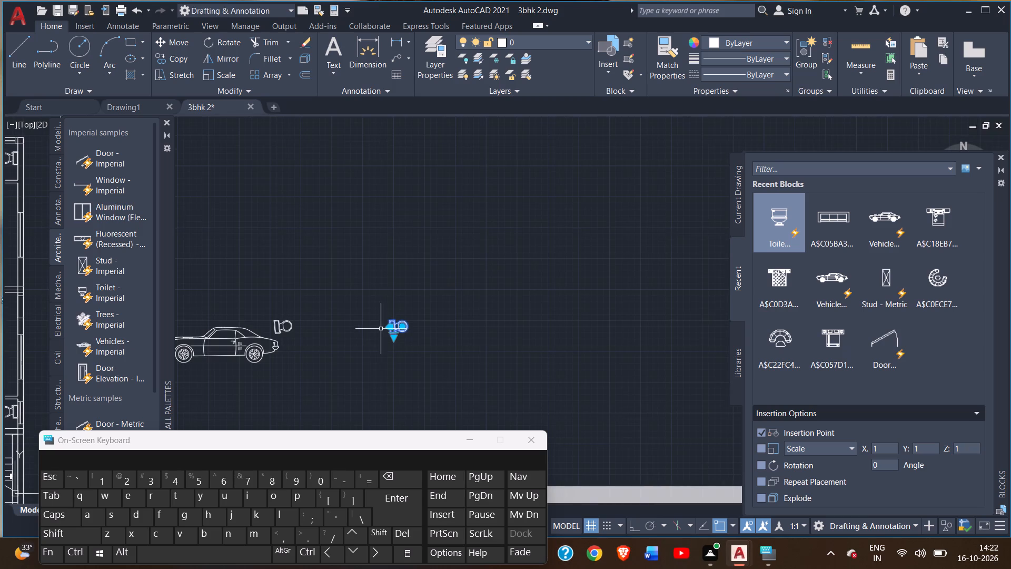
pyautogui.moveTo(374, 329); pyautogui.dragTo(489, 301, button='middle')
pyautogui.scroll(-1, 429, 316)
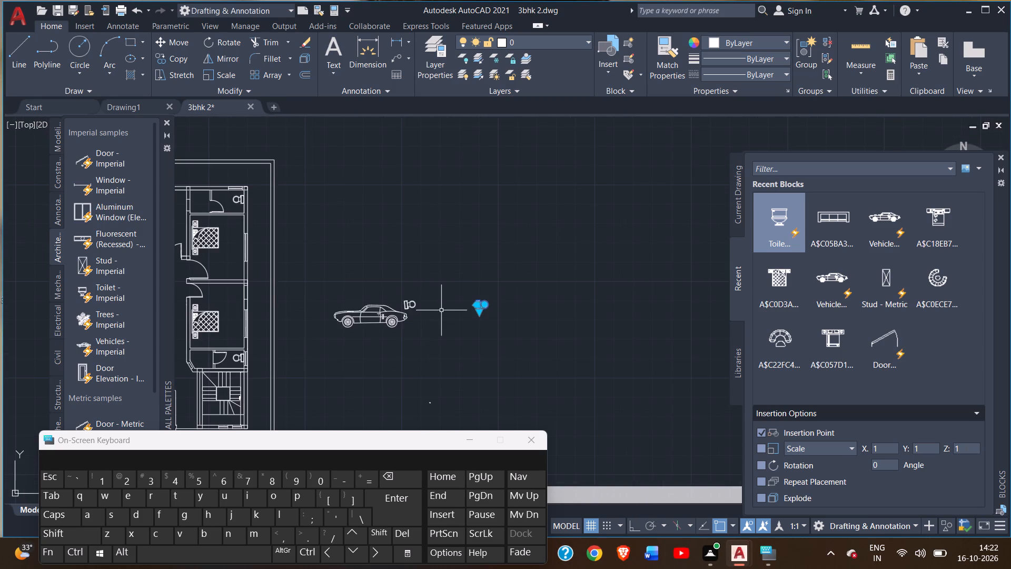
pyautogui.click(240, 199)
pyautogui.moveTo(323, 197); pyautogui.dragTo(523, 261, button='middle')
pyautogui.scroll(5, 433, 264)
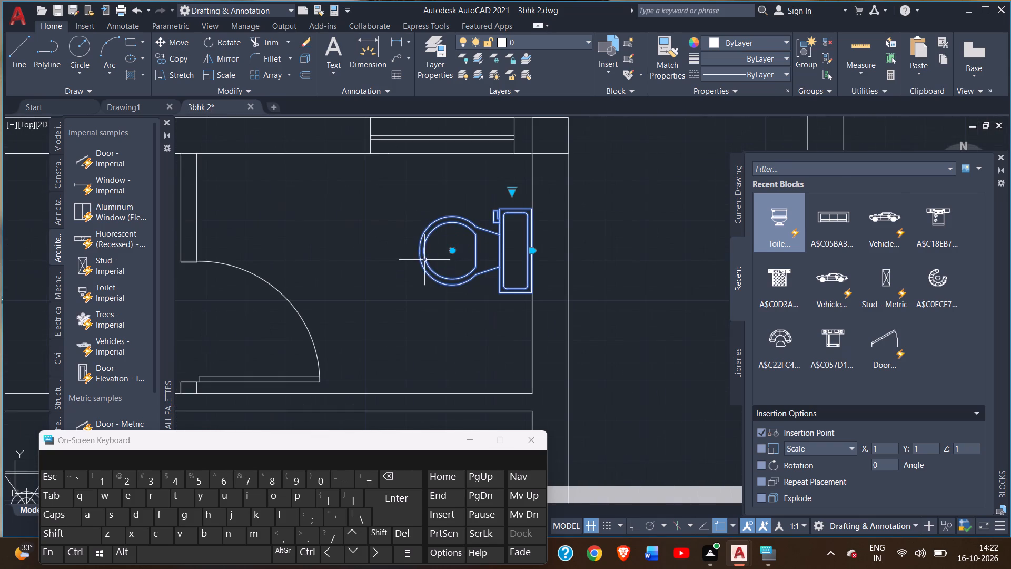
pyautogui.click(164, 61)
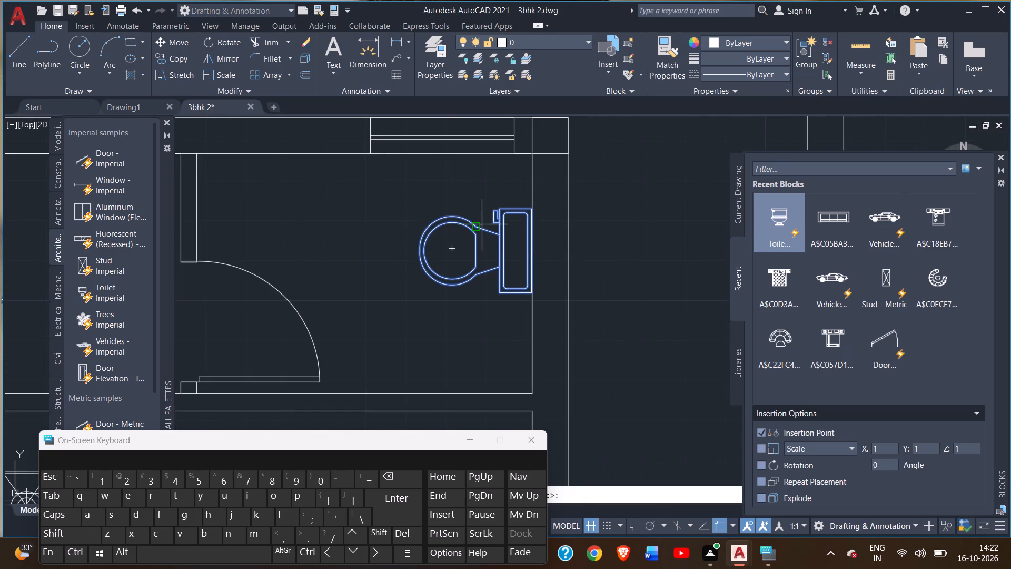
pyautogui.moveTo(453, 251); pyautogui.dragTo(612, 249)
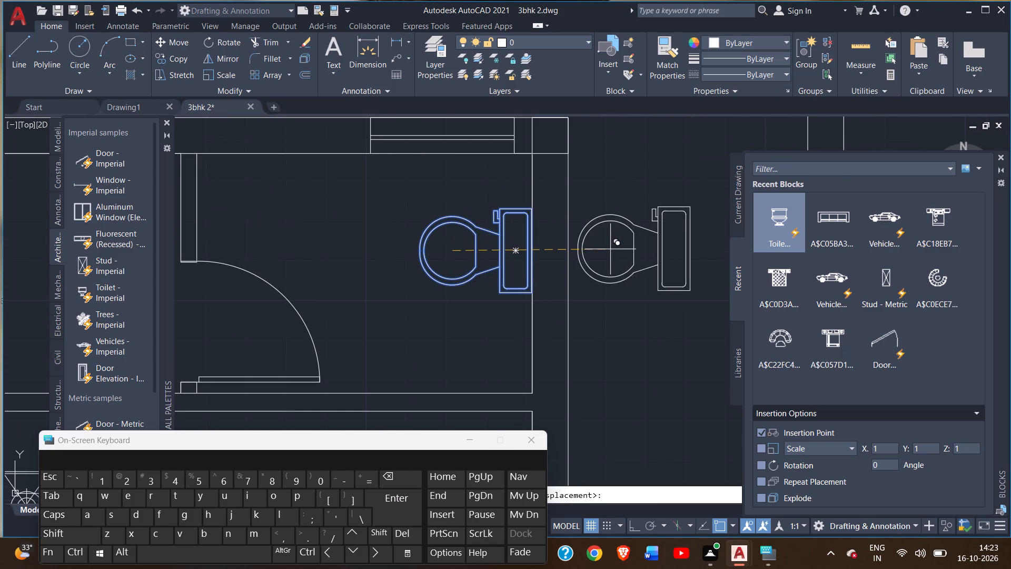
pyautogui.moveTo(612, 249); pyautogui.dragTo(627, 248)
pyautogui.doubleClick(627, 248)
pyautogui.rightClick(618, 304)
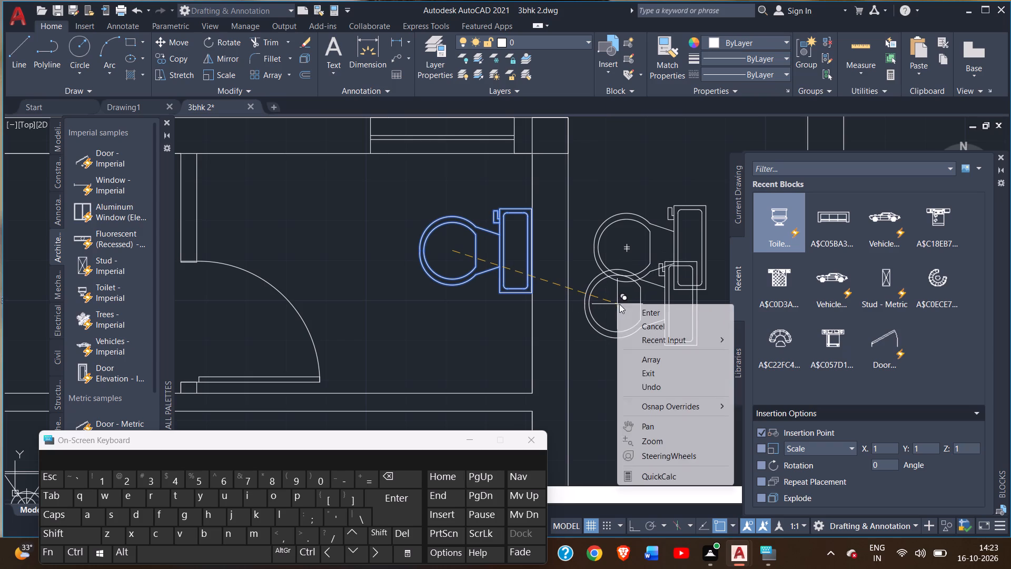
pyautogui.click(627, 308)
# Rotate the copy outside the right outer wall half a turn about its tank's lower corner, so the tank faces the plan.
pyautogui.scroll(-2, 617, 319)
pyautogui.moveTo(613, 320); pyautogui.dragTo(285, 239, button='middle')
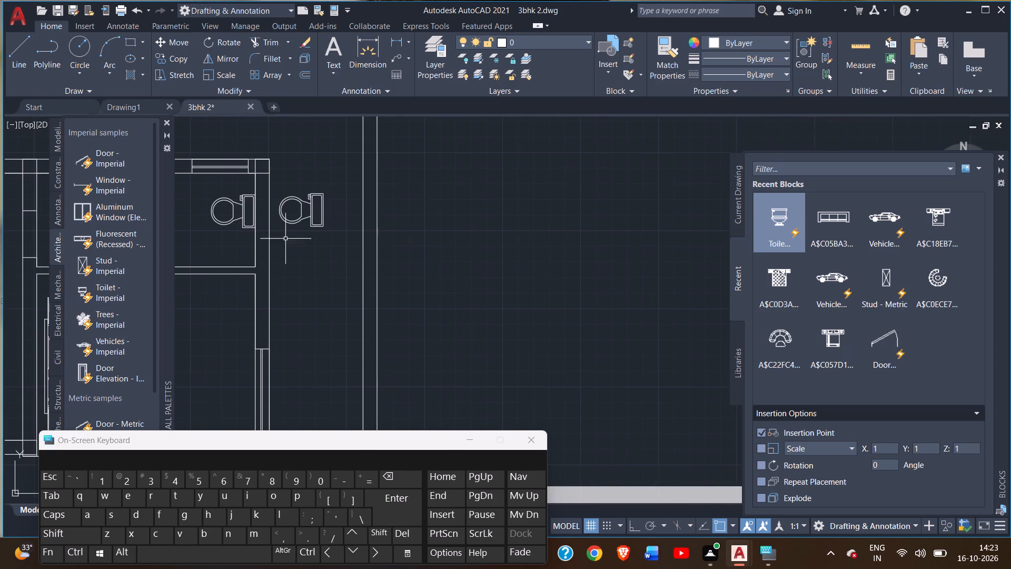
pyautogui.click(302, 219)
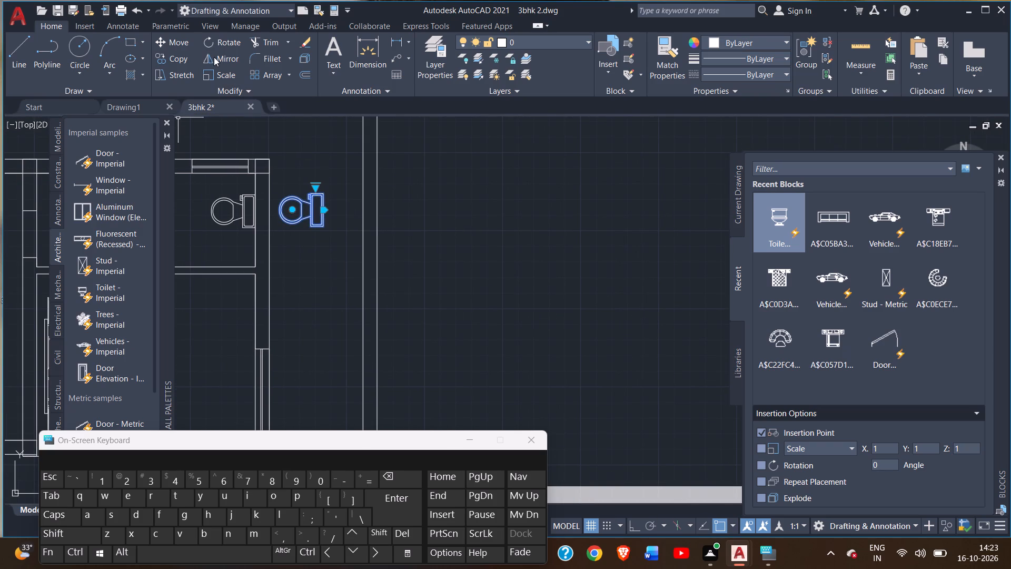
pyautogui.click(223, 40)
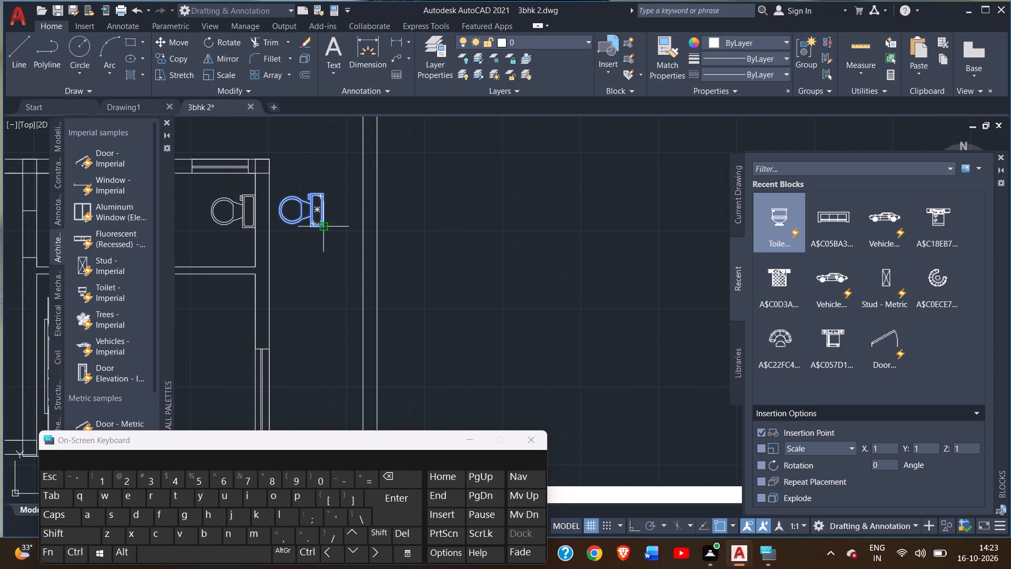
pyautogui.moveTo(324, 227); pyautogui.dragTo(269, 228)
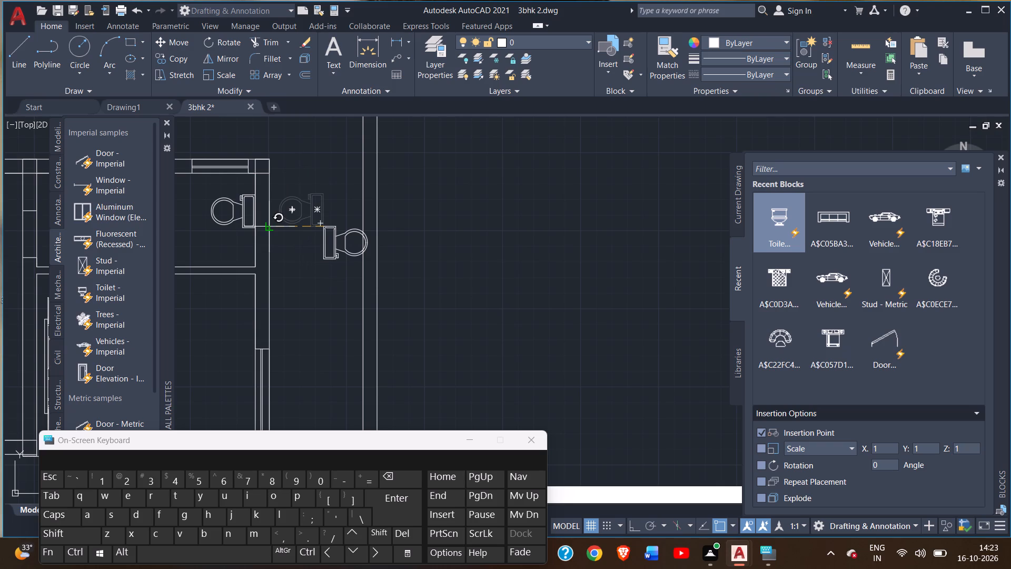
pyautogui.moveTo(269, 228); pyautogui.dragTo(269, 228)
pyautogui.click(269, 228)
# Move the rotated toilet by its tank into the plan's top-left bathroom, placing the tank against the left outer wall.
pyautogui.scroll(-2, 329, 262)
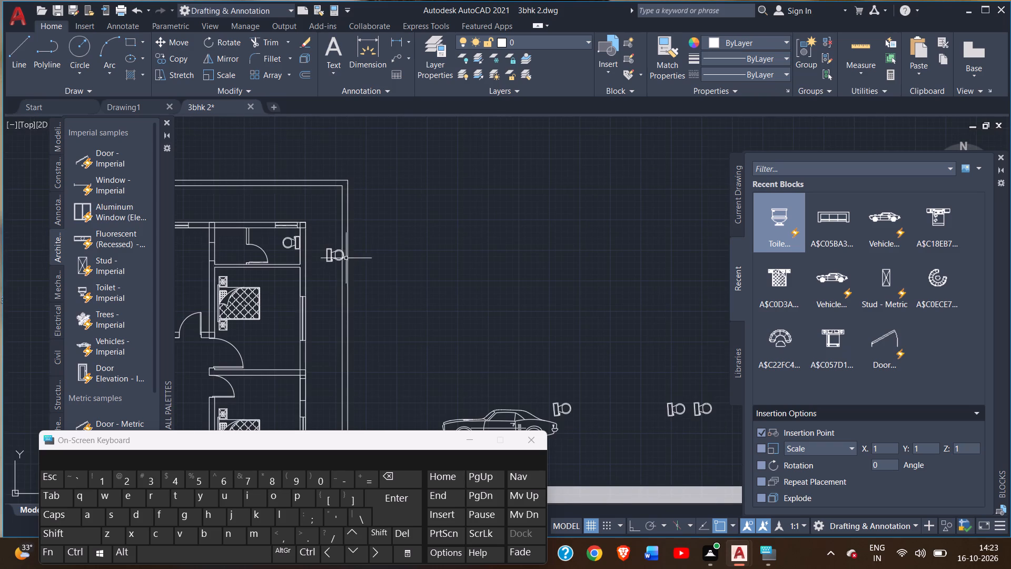
pyautogui.moveTo(533, 249); pyautogui.dragTo(677, 236, button='middle')
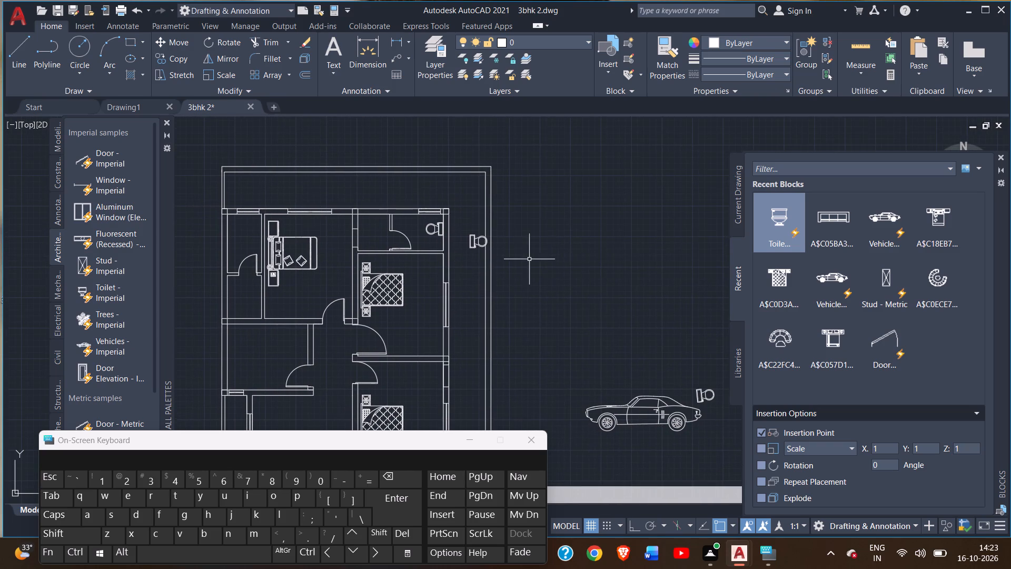
pyautogui.scroll(3, 466, 241)
pyautogui.click(473, 239)
pyautogui.scroll(-3, 459, 263)
pyautogui.moveTo(455, 264); pyautogui.dragTo(523, 248, button='middle')
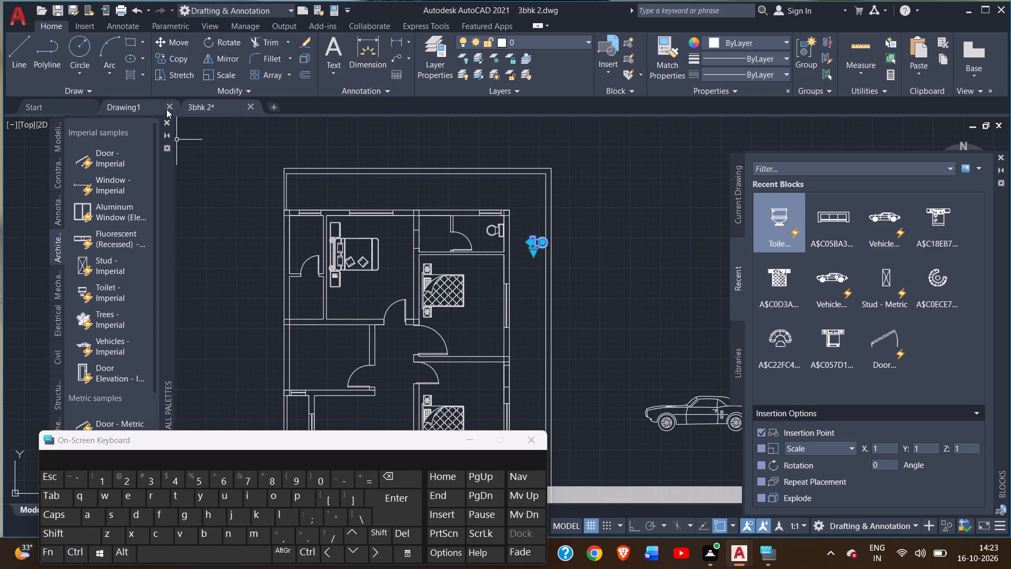
pyautogui.click(171, 38)
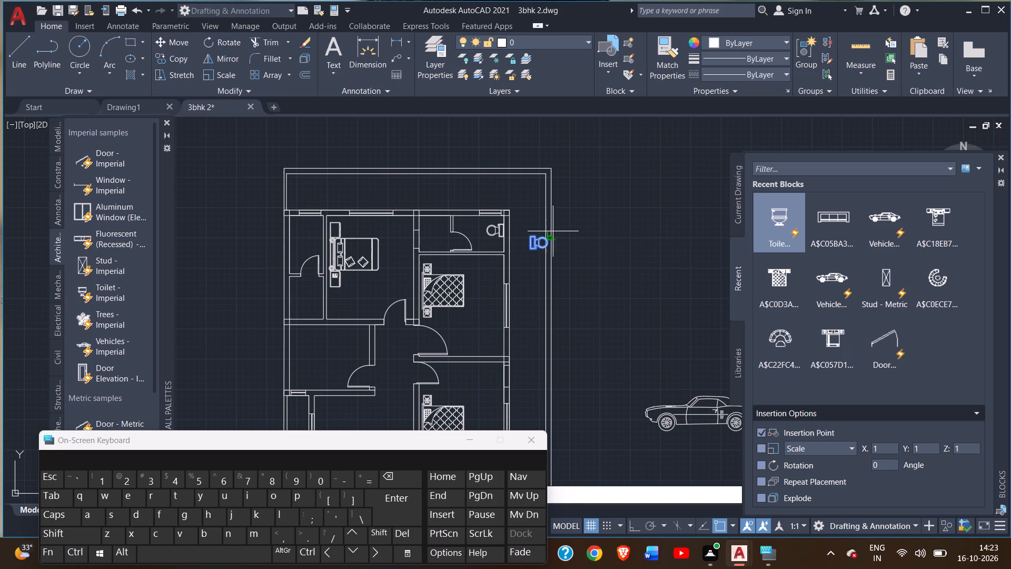
pyautogui.moveTo(533, 256); pyautogui.dragTo(583, 266, button='middle')
pyautogui.scroll(2, 584, 254)
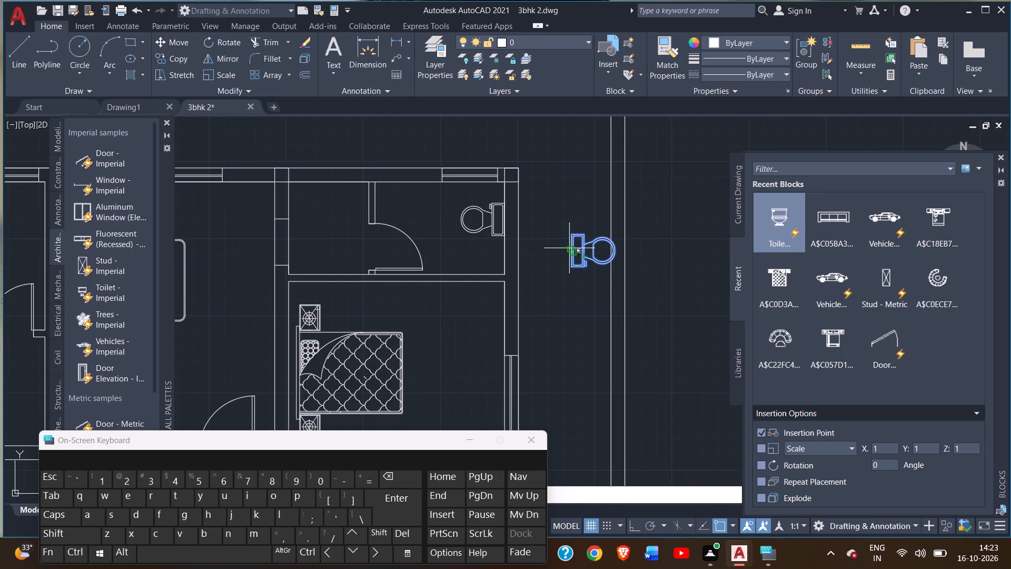
pyautogui.moveTo(579, 249); pyautogui.dragTo(561, 262)
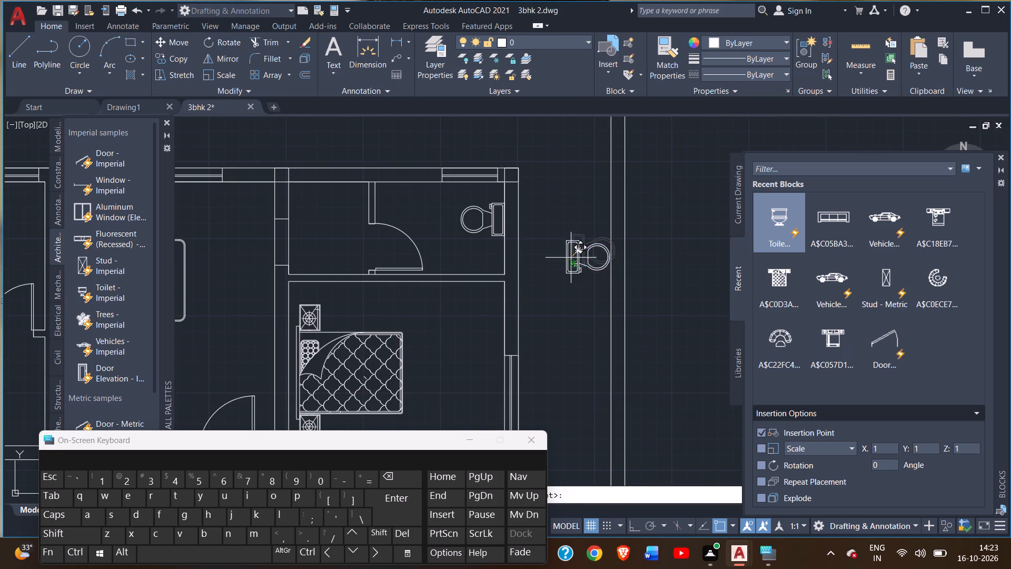
pyautogui.moveTo(561, 262); pyautogui.dragTo(223, 276)
pyautogui.scroll(-2, 323, 271)
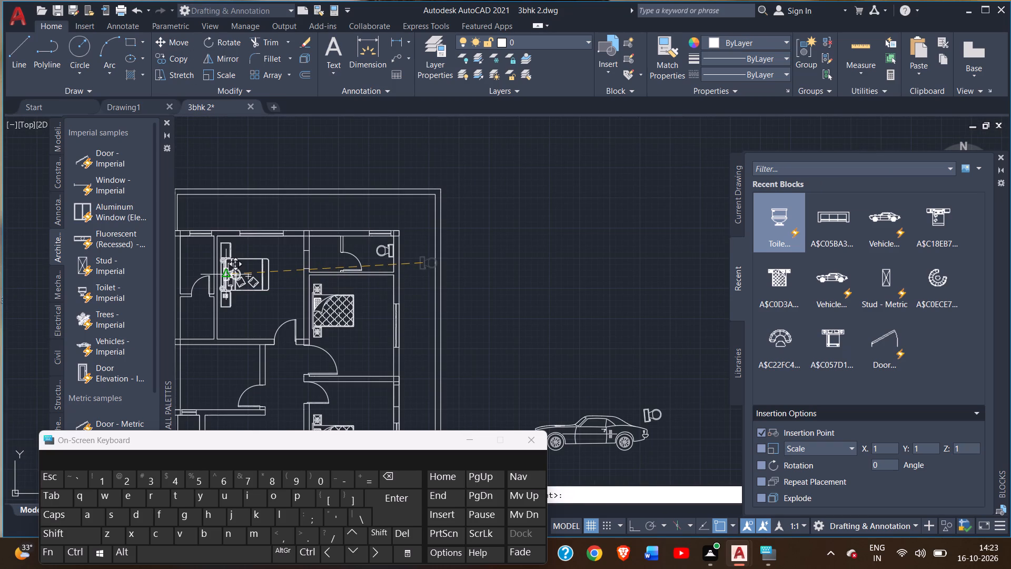
pyautogui.moveTo(223, 276); pyautogui.dragTo(296, 277)
pyautogui.moveTo(214, 271); pyautogui.dragTo(296, 277, button='middle')
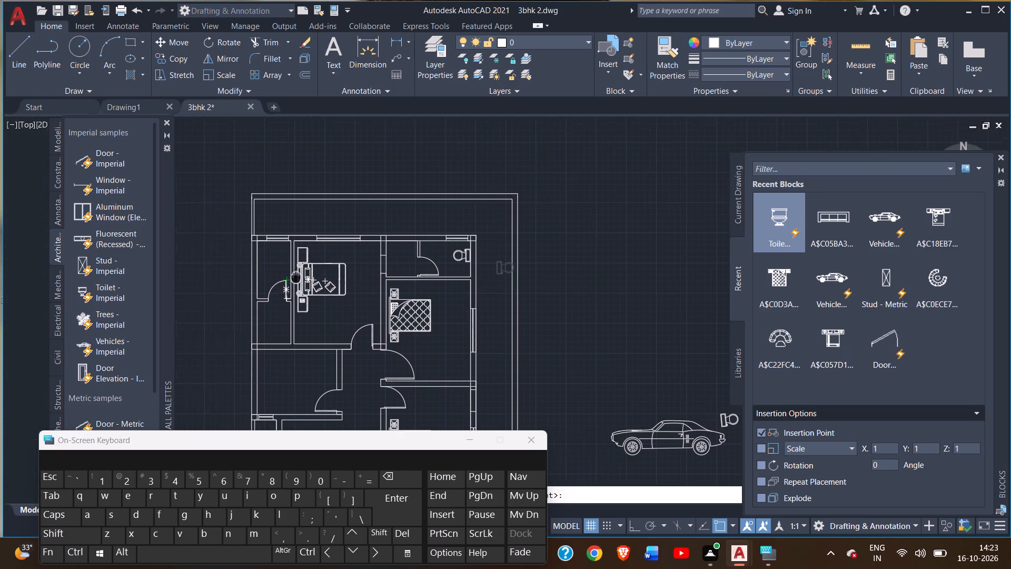
pyautogui.moveTo(296, 277); pyautogui.dragTo(483, 282, button='middle')
pyautogui.moveTo(296, 277); pyautogui.dragTo(459, 269)
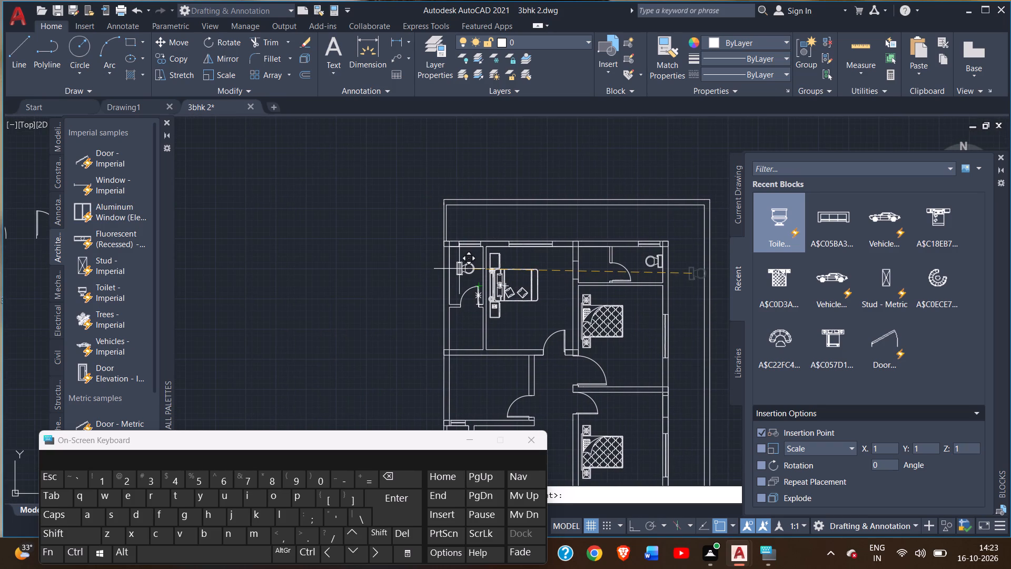
pyautogui.moveTo(459, 269); pyautogui.dragTo(439, 269)
pyautogui.scroll(2, 459, 269)
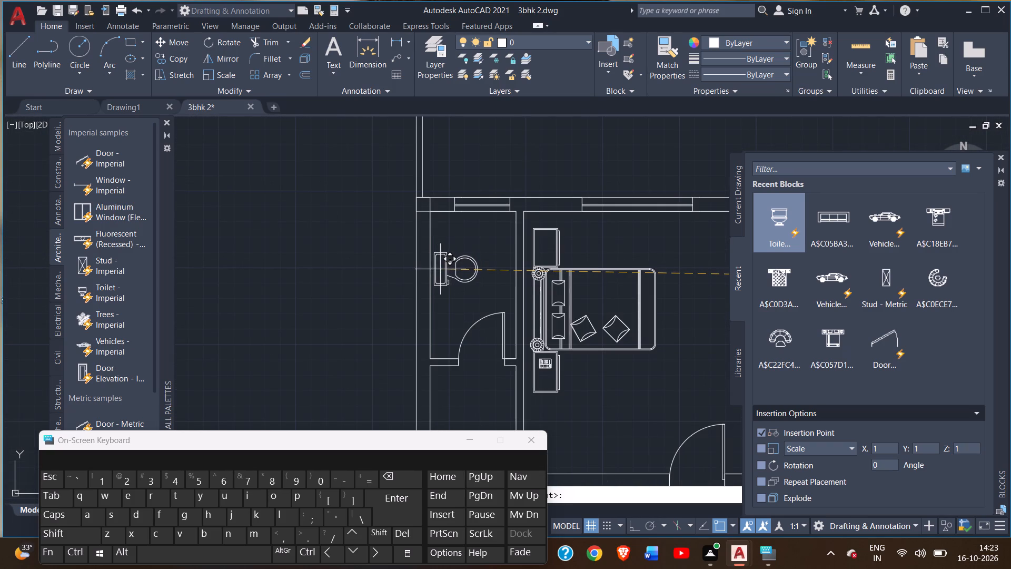
pyautogui.moveTo(439, 269); pyautogui.dragTo(432, 271)
pyautogui.scroll(2, 439, 269)
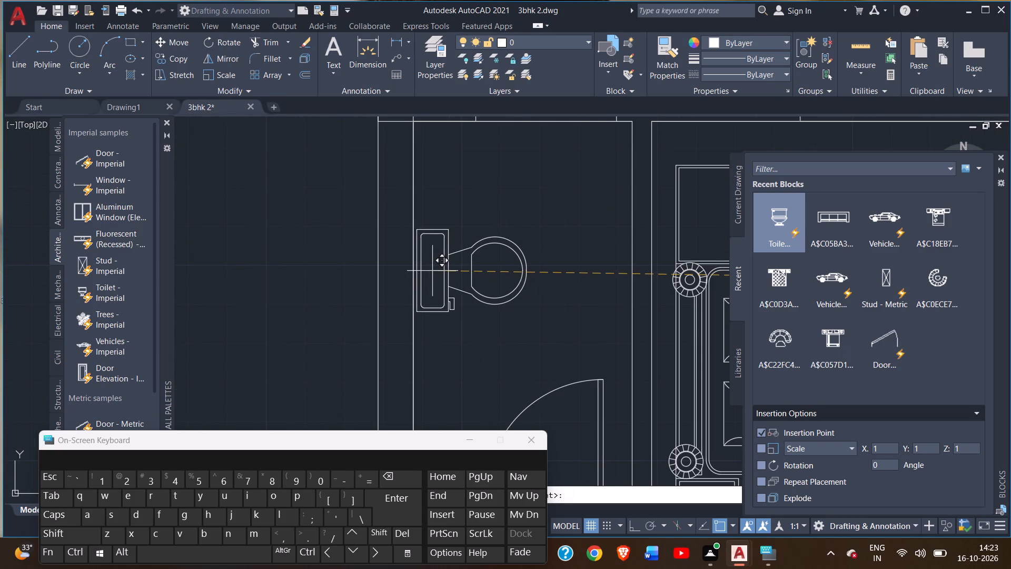
pyautogui.moveTo(432, 271); pyautogui.dragTo(430, 273)
pyautogui.click(430, 273)
pyautogui.scroll(-2, 474, 286)
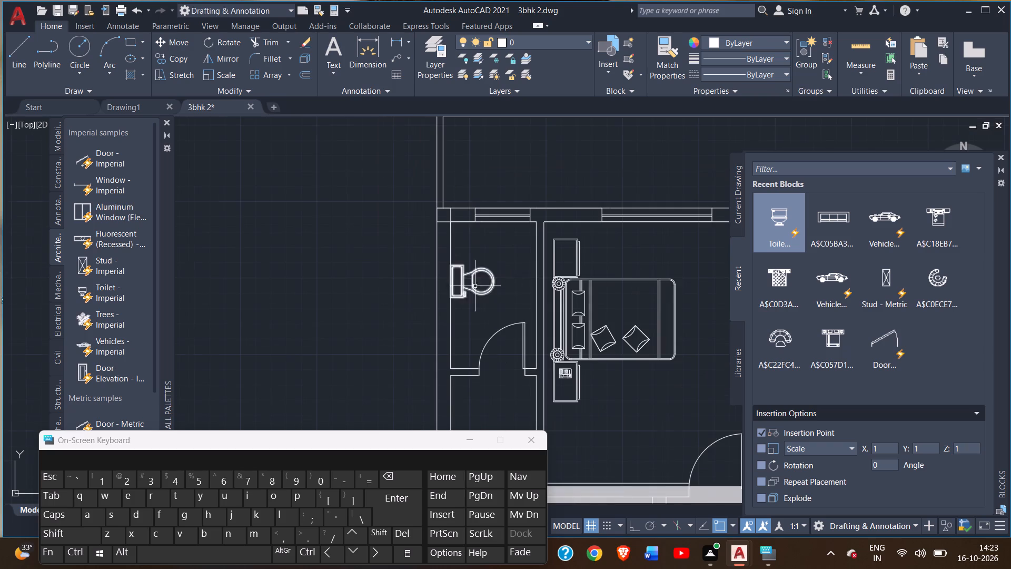
pyautogui.scroll(-2, 512, 274)
pyautogui.moveTo(513, 277); pyautogui.dragTo(404, 212, button='middle')
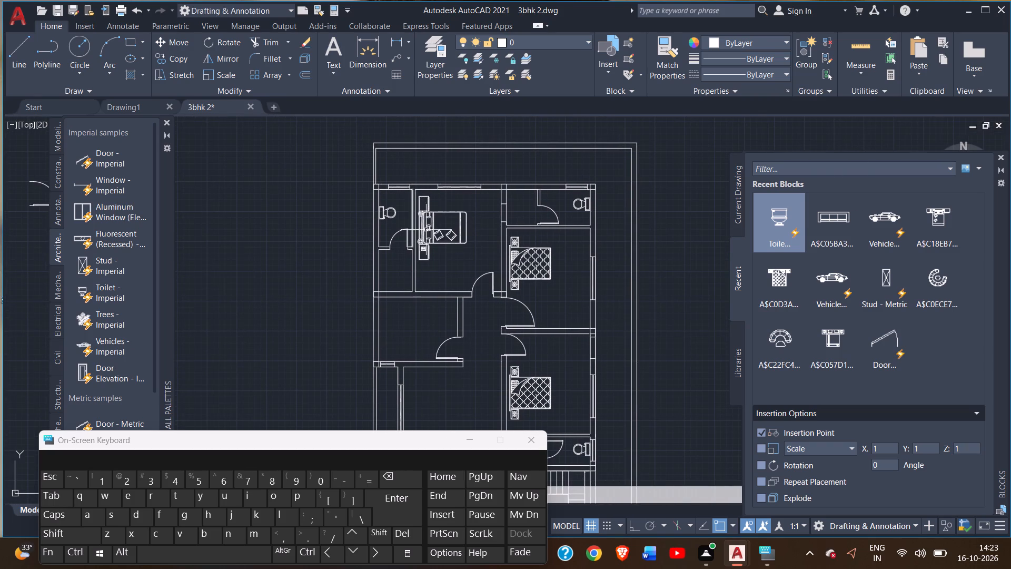
# Look over the furnished floor plan, from the bedrooms and bathrooms down to the bottom-left rooms, the staircase and the spare blocks outside.
pyautogui.moveTo(658, 284); pyautogui.dragTo(583, 201, button='middle')
pyautogui.scroll(-1, 593, 256)
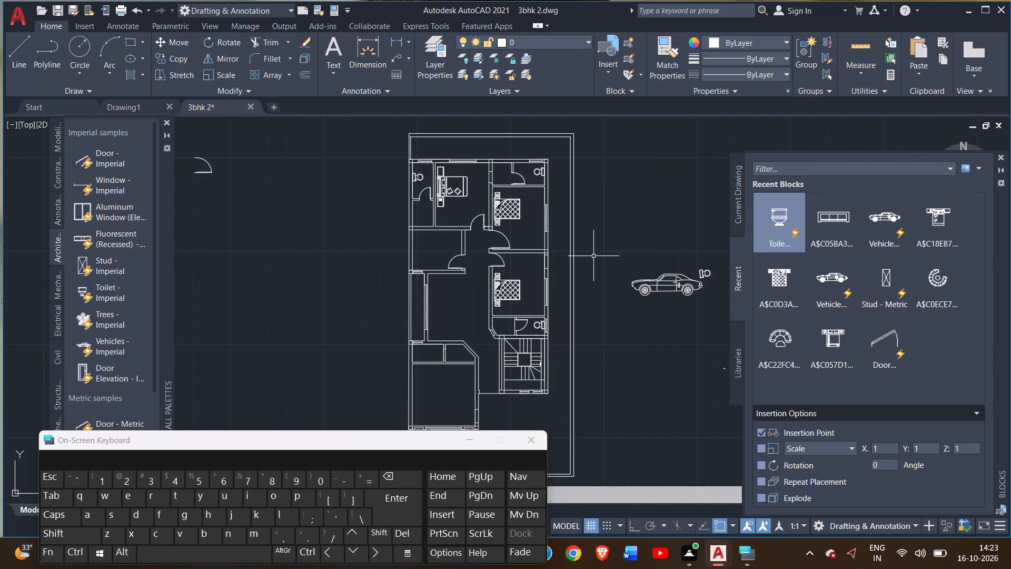
pyautogui.scroll(4, 484, 293)
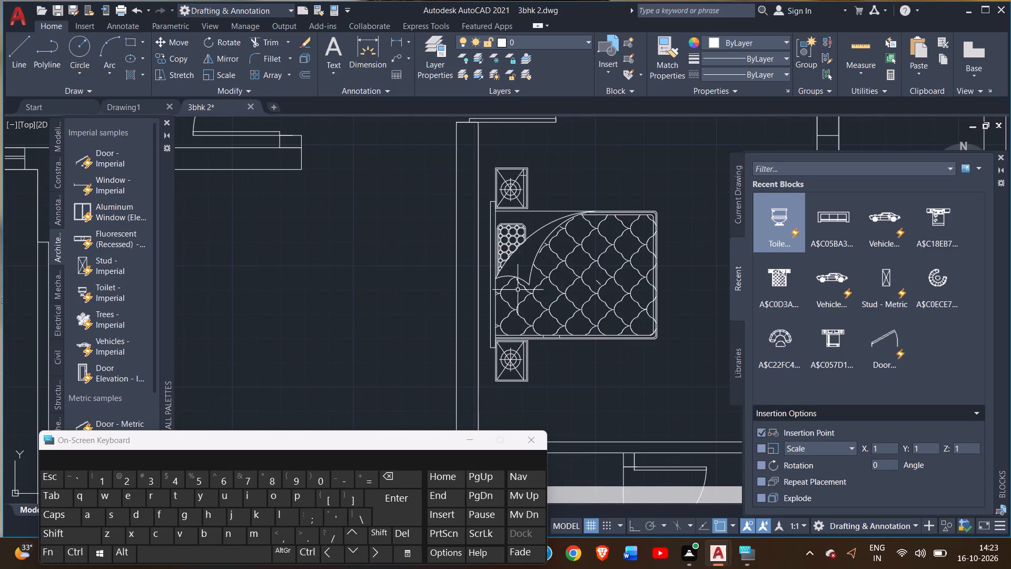
pyautogui.scroll(-5, 524, 290)
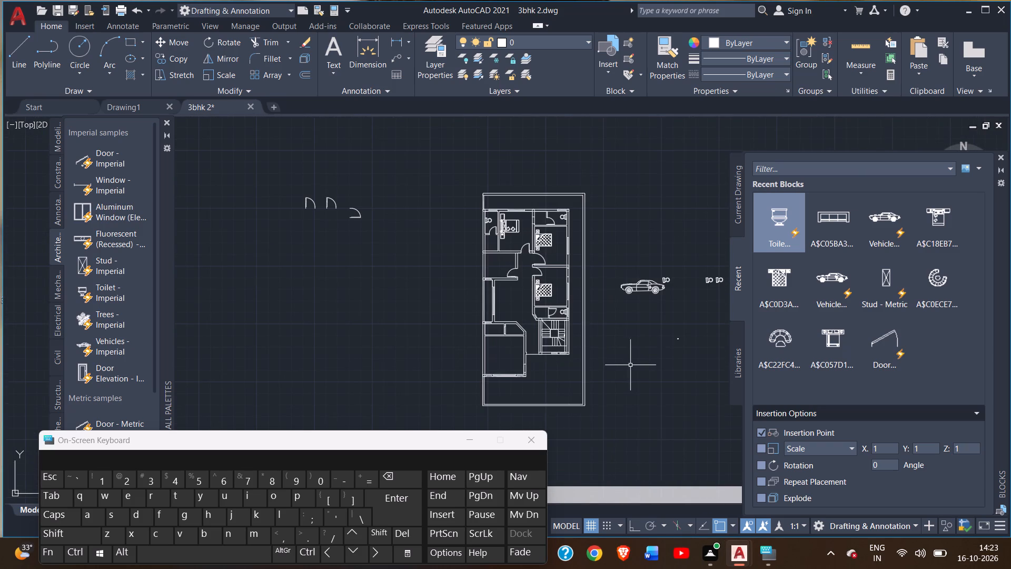
pyautogui.moveTo(629, 364); pyautogui.dragTo(578, 330, button='middle')
pyautogui.scroll(2, 649, 238)
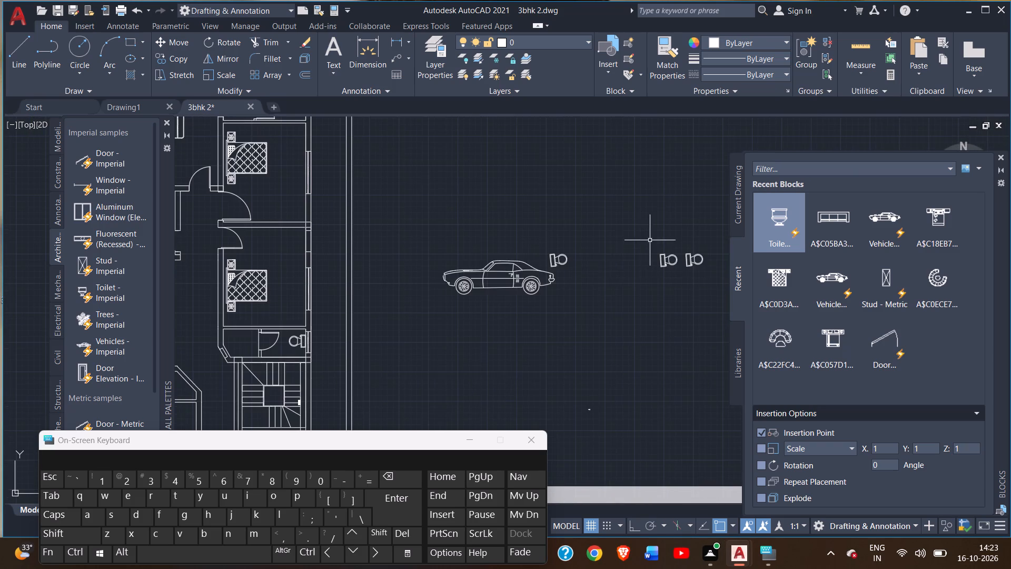
pyautogui.moveTo(497, 241); pyautogui.dragTo(643, 258, button='middle')
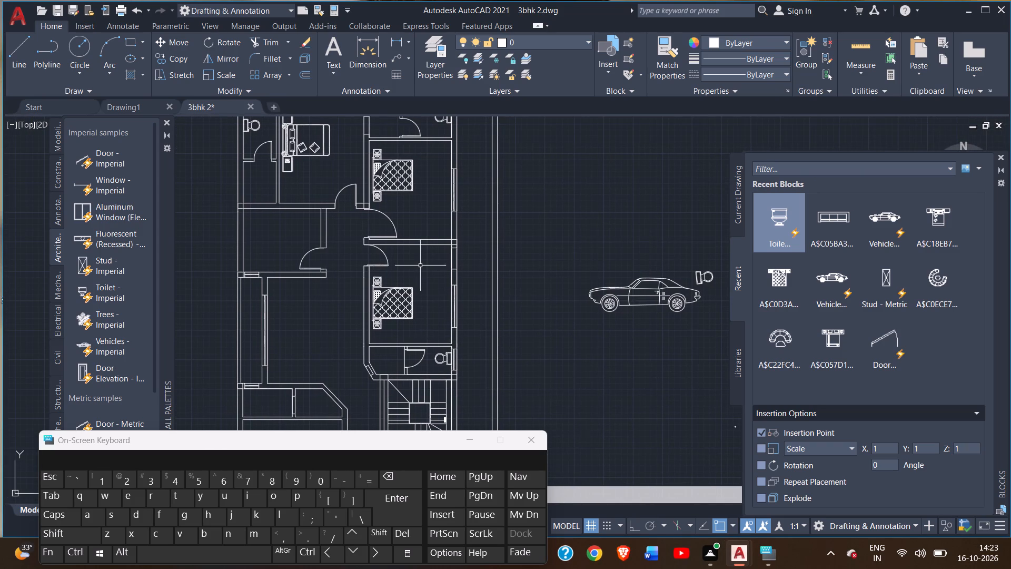
pyautogui.scroll(-1, 491, 258)
pyautogui.moveTo(516, 267); pyautogui.dragTo(517, 267, button='middle')
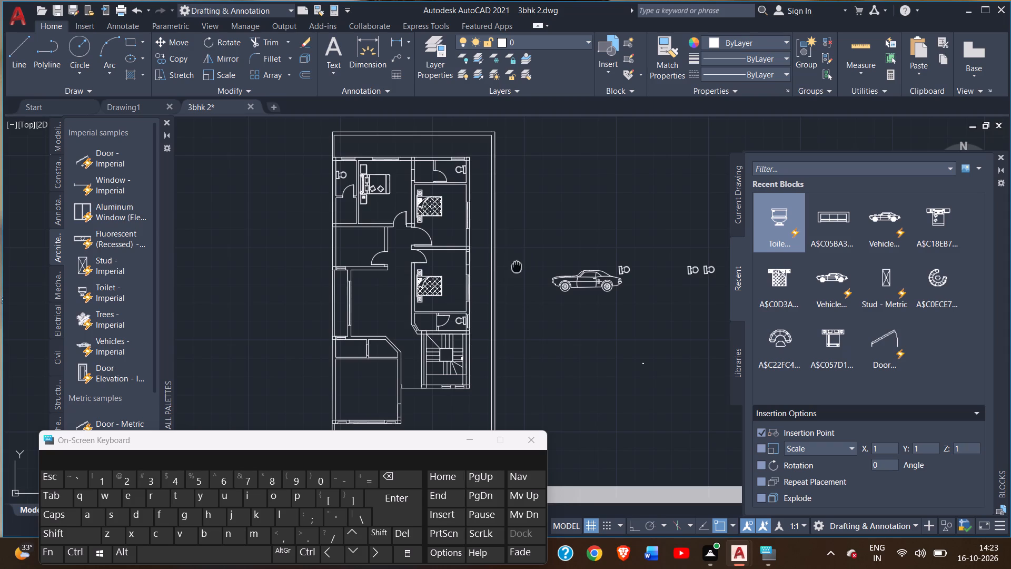
pyautogui.moveTo(517, 267); pyautogui.dragTo(557, 205, button='middle')
pyautogui.moveTo(417, 335); pyautogui.dragTo(443, 300, button='middle')
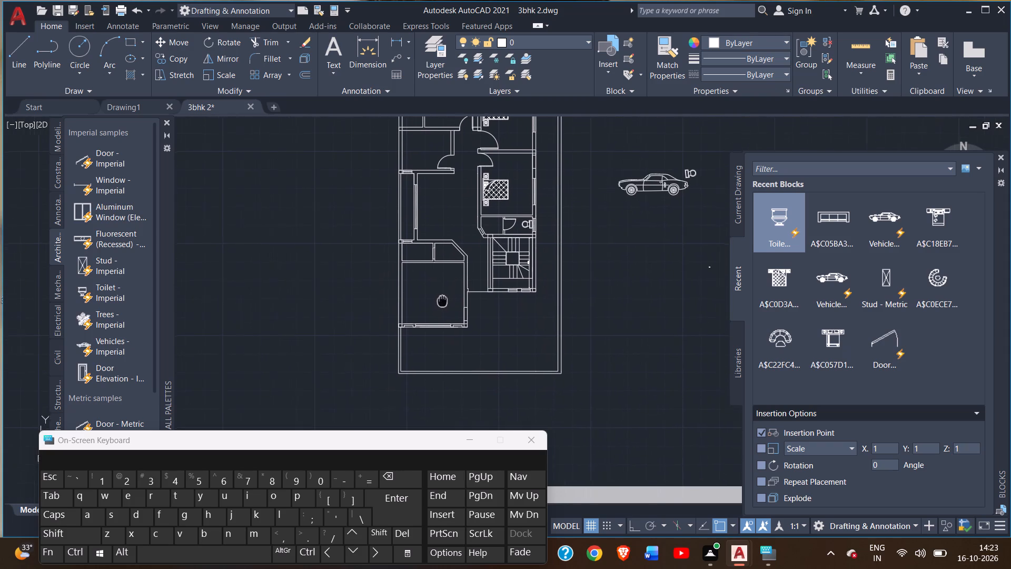
pyautogui.moveTo(443, 300); pyautogui.dragTo(444, 301, button='middle')
pyautogui.scroll(2, 429, 281)
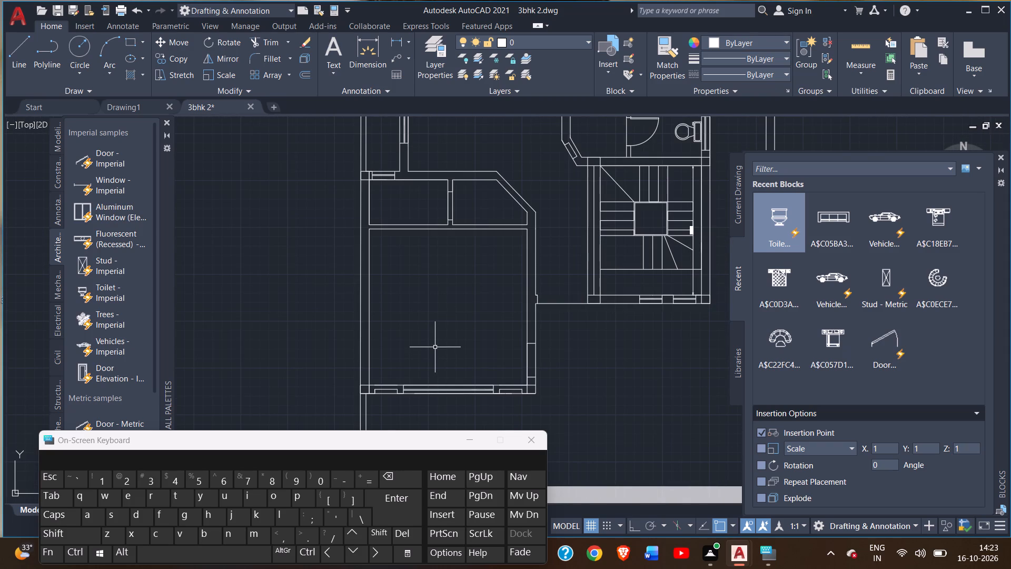
pyautogui.scroll(-1, 434, 347)
pyautogui.moveTo(474, 337); pyautogui.dragTo(389, 308, button='middle')
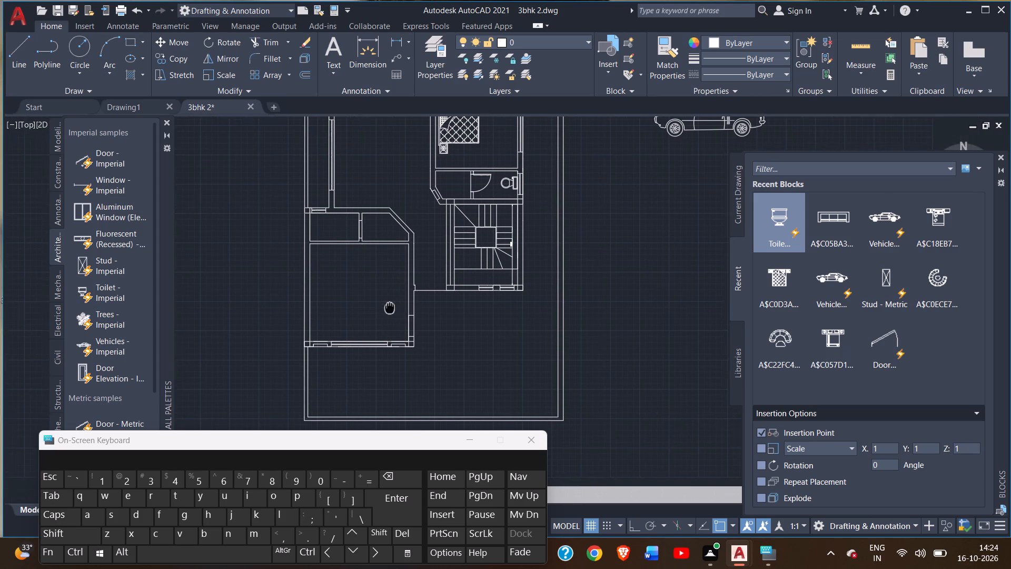
pyautogui.moveTo(389, 308); pyautogui.dragTo(389, 307, button='middle')
pyautogui.scroll(-1, 412, 301)
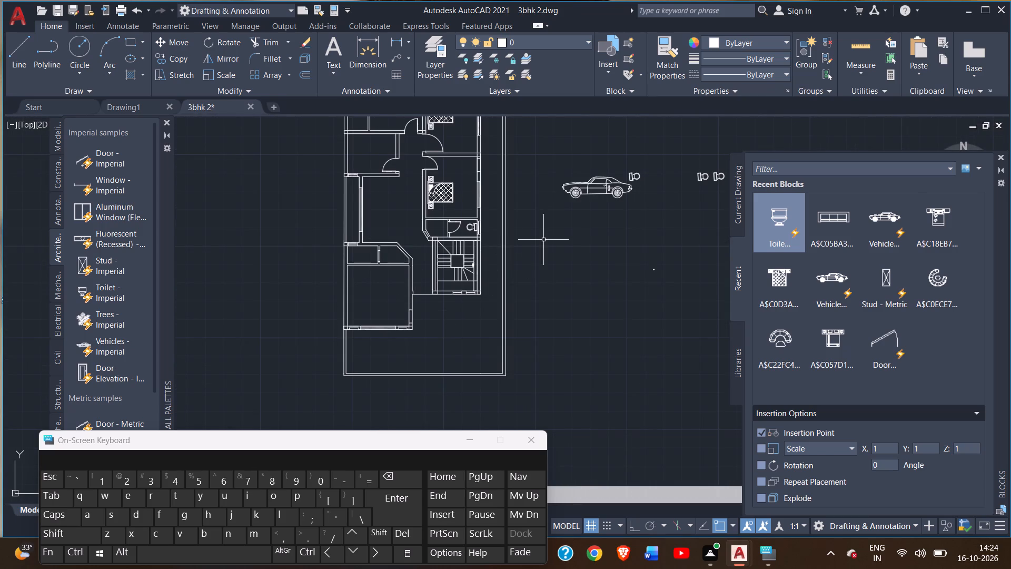
pyautogui.moveTo(543, 239); pyautogui.dragTo(557, 291, button='middle')
# Copy the top-left bathroom's toilet down along the left outer wall, placing several copies, the lowest in the small room above the bottom-left room.
pyautogui.scroll(2, 364, 122)
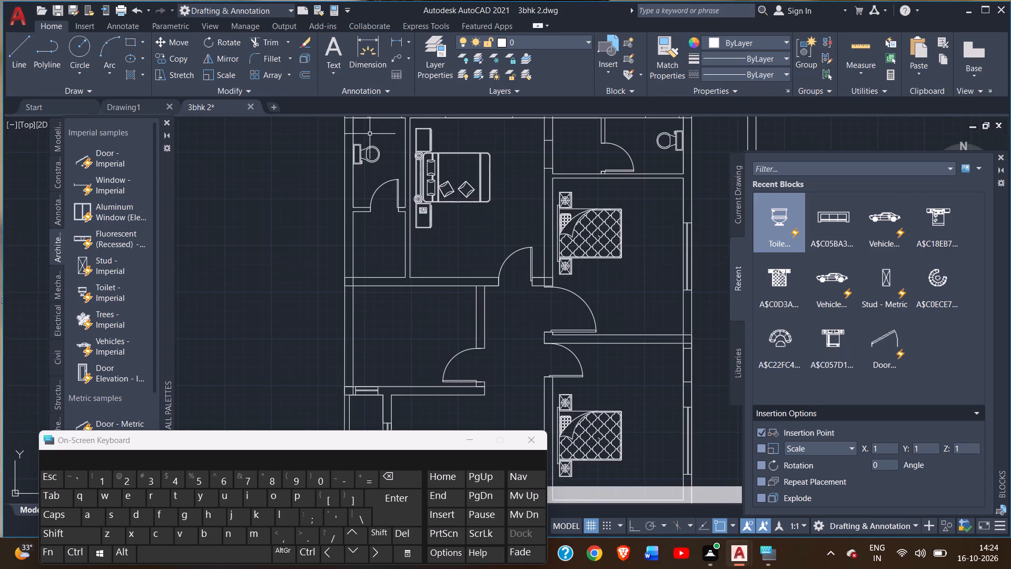
pyautogui.click(368, 148)
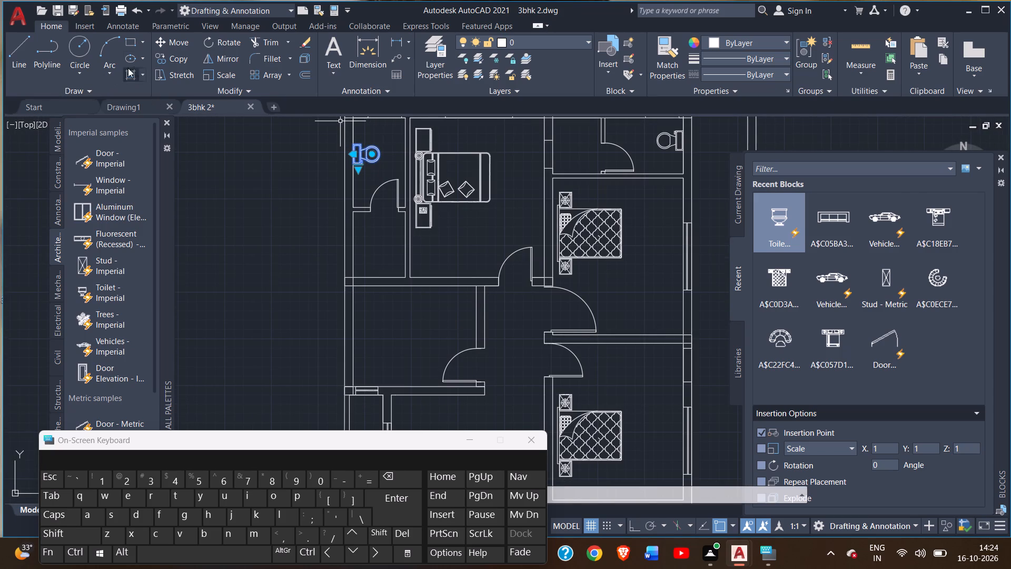
pyautogui.click(155, 58)
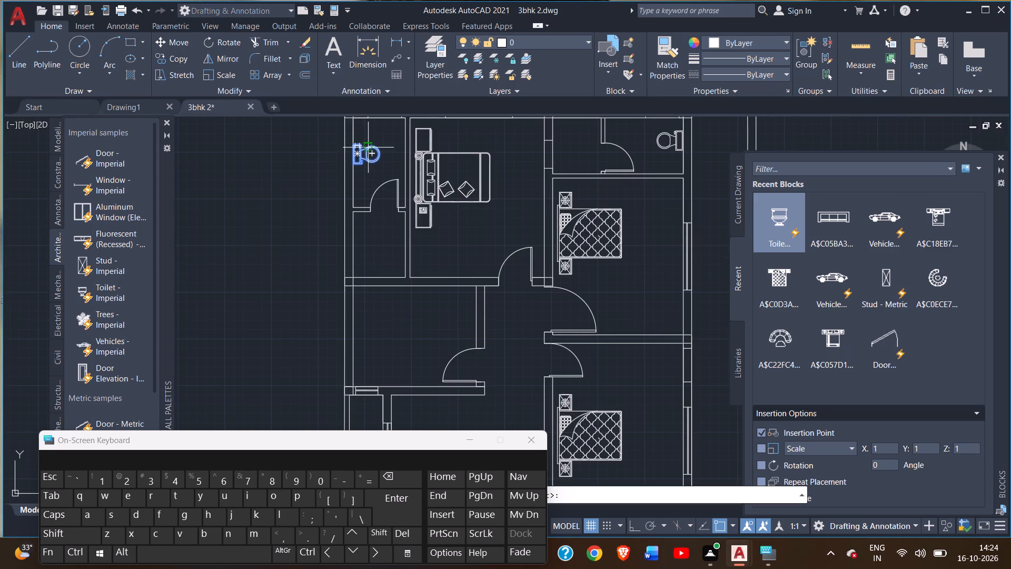
pyautogui.moveTo(374, 153); pyautogui.dragTo(375, 286)
pyautogui.moveTo(374, 286); pyautogui.dragTo(369, 287)
pyautogui.scroll(-3, 370, 286)
pyautogui.click(369, 287)
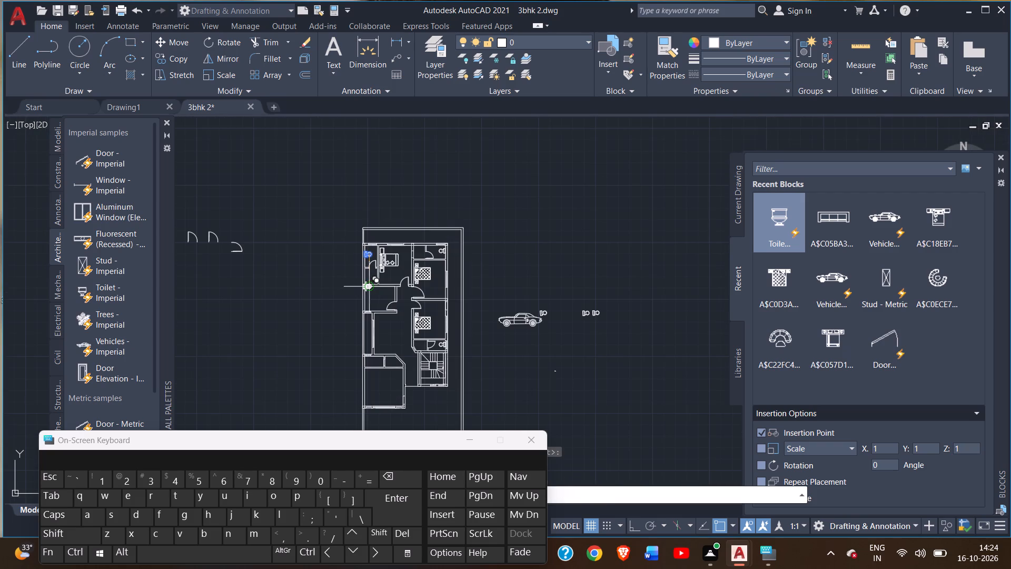
pyautogui.moveTo(369, 287); pyautogui.dragTo(373, 349)
pyautogui.click(373, 349)
pyautogui.moveTo(373, 352); pyautogui.dragTo(369, 364)
pyautogui.scroll(2, 369, 364)
pyautogui.doubleClick(369, 364)
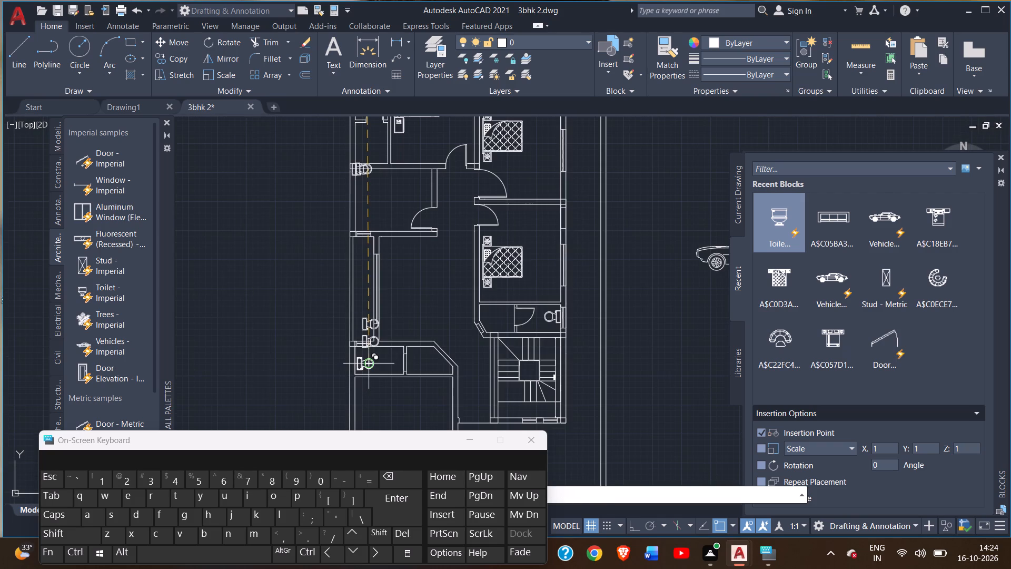
pyautogui.moveTo(369, 364); pyautogui.dragTo(363, 364)
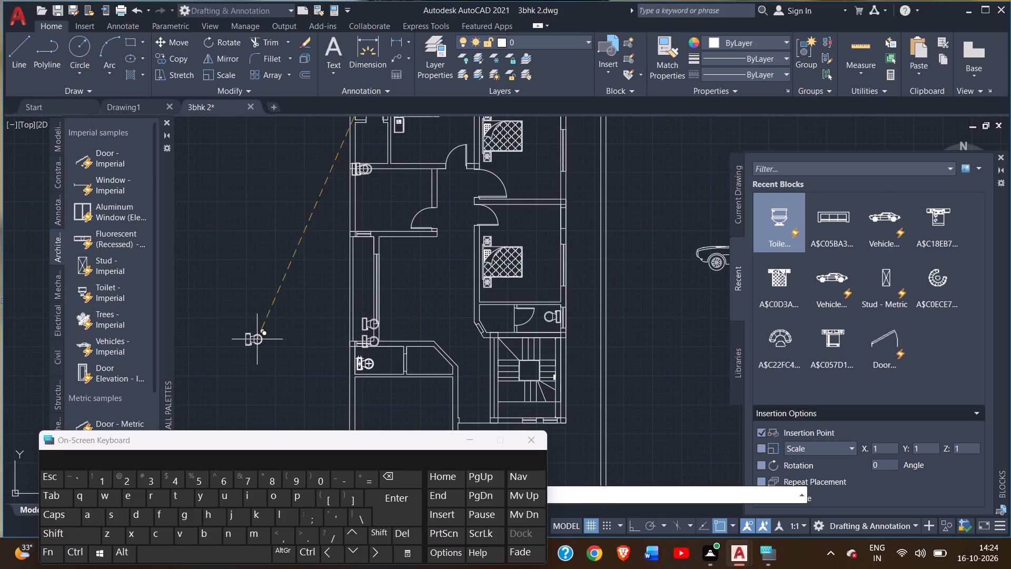
pyautogui.rightClick(251, 331)
pyautogui.click(266, 335)
# Delete the two stray toilet copies just above the small room, one in the narrow left-hand space and one overlapping the window in the wall.
pyautogui.scroll(3, 361, 319)
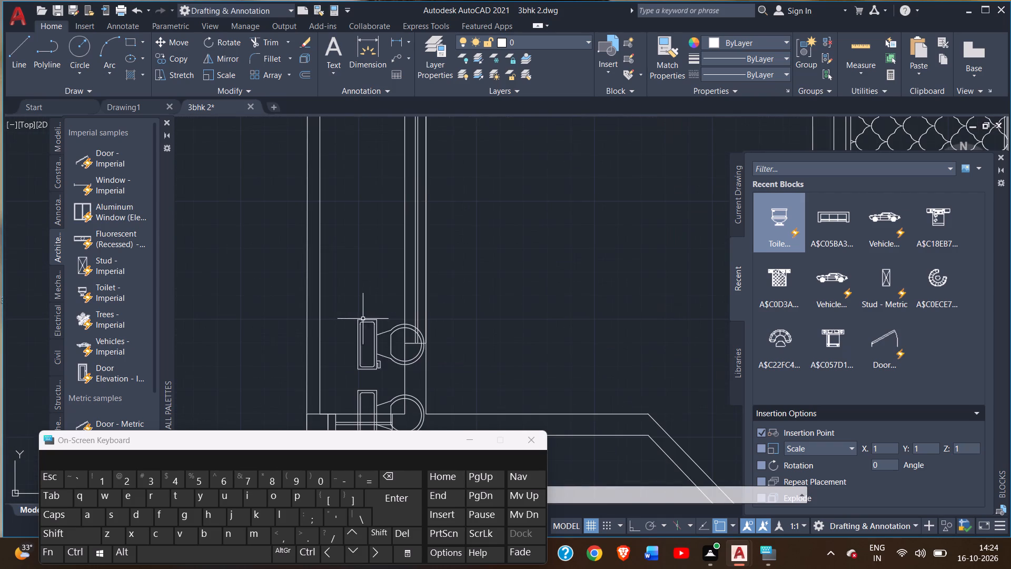
pyautogui.click(369, 321)
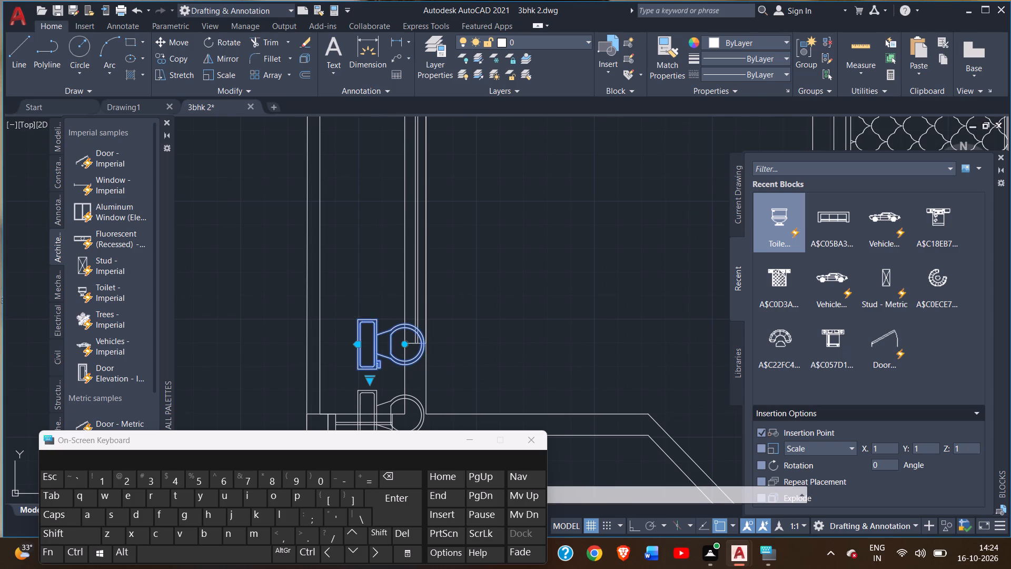
pyautogui.press('Delete')
pyautogui.scroll(-1, 378, 389)
pyautogui.moveTo(381, 391); pyautogui.dragTo(369, 327, button='middle')
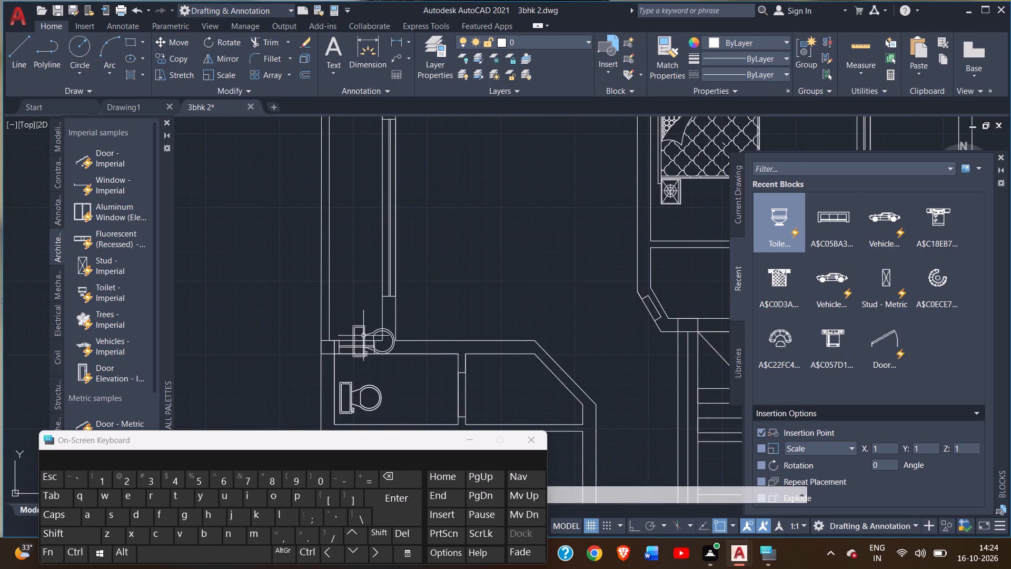
pyautogui.scroll(3, 360, 338)
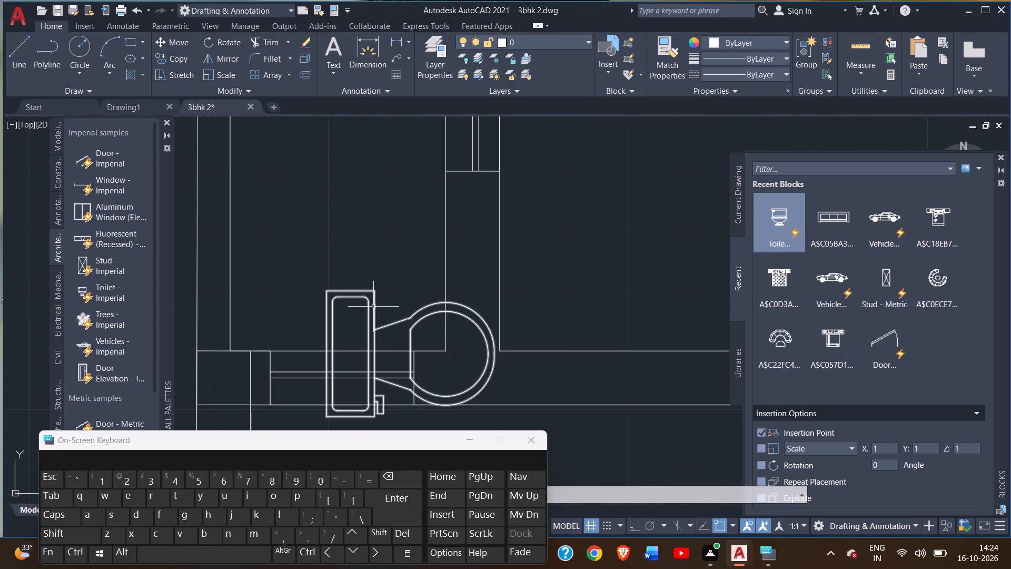
pyautogui.doubleClick(373, 307)
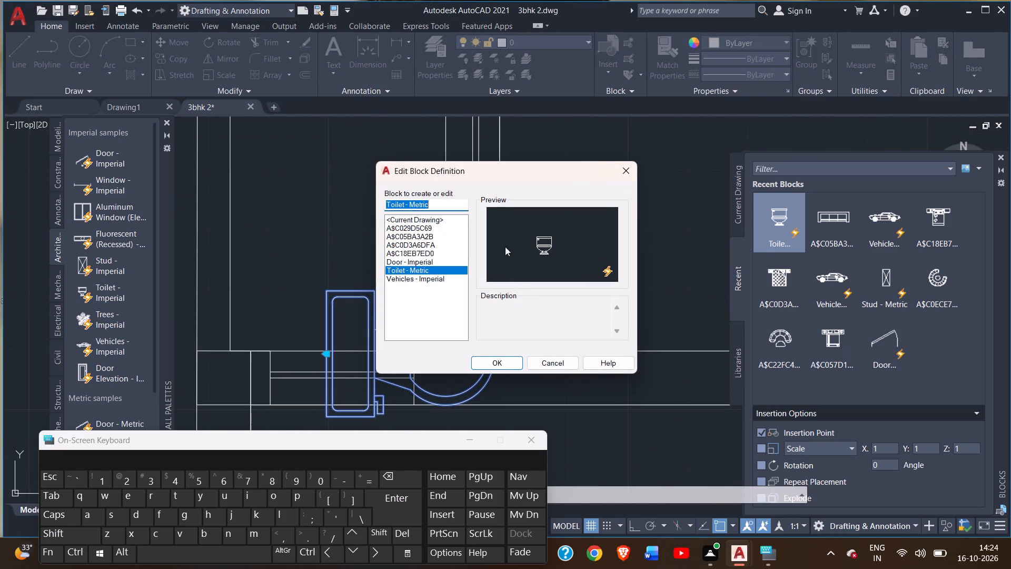
pyautogui.click(632, 177)
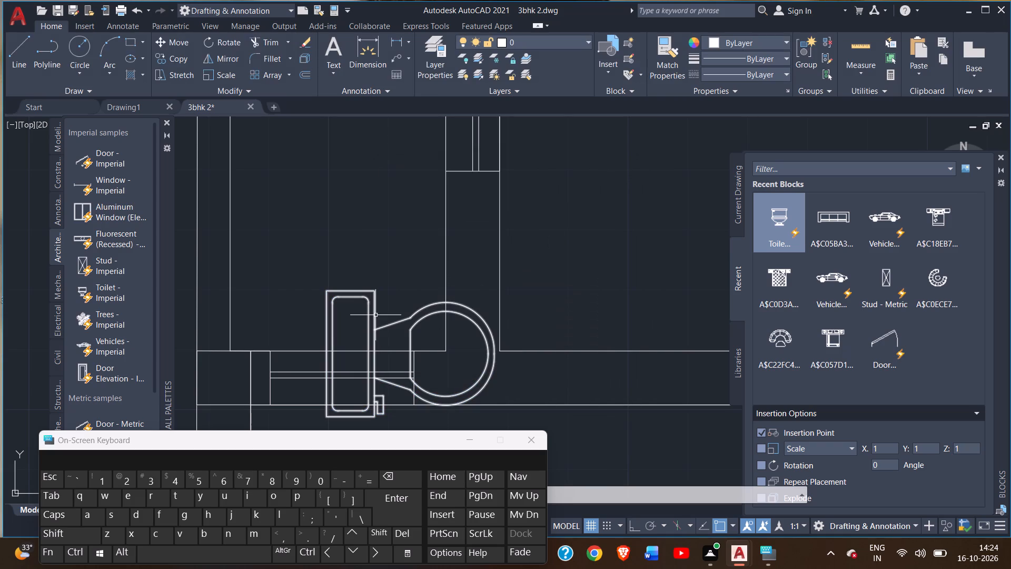
pyautogui.click(373, 315)
pyautogui.press('Delete')
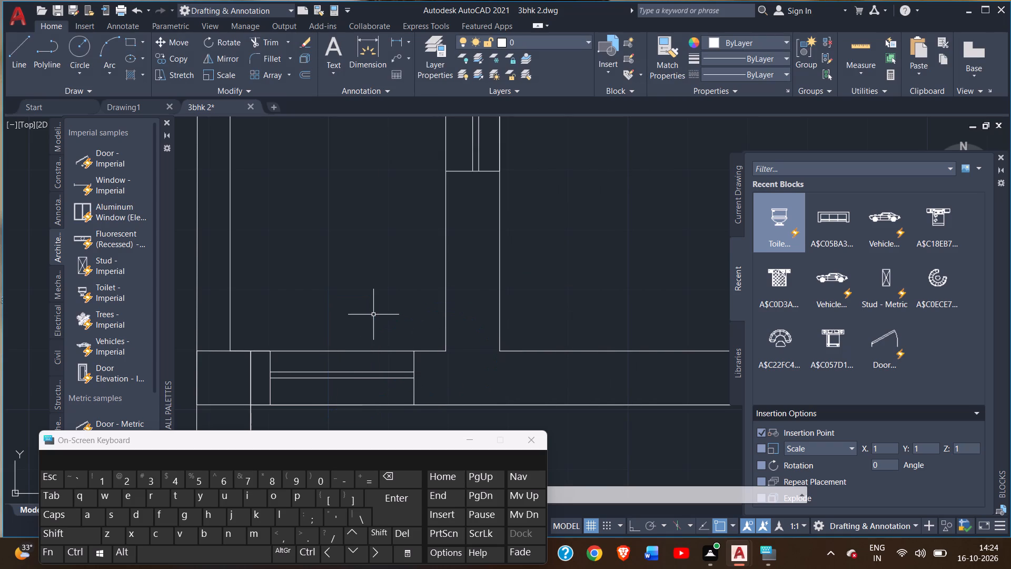
# Copy the small room's toilet a short distance sideways so the copy's tank is against the left outer wall.
pyautogui.scroll(-1, 432, 318)
pyautogui.moveTo(446, 406); pyautogui.dragTo(467, 164, button='middle')
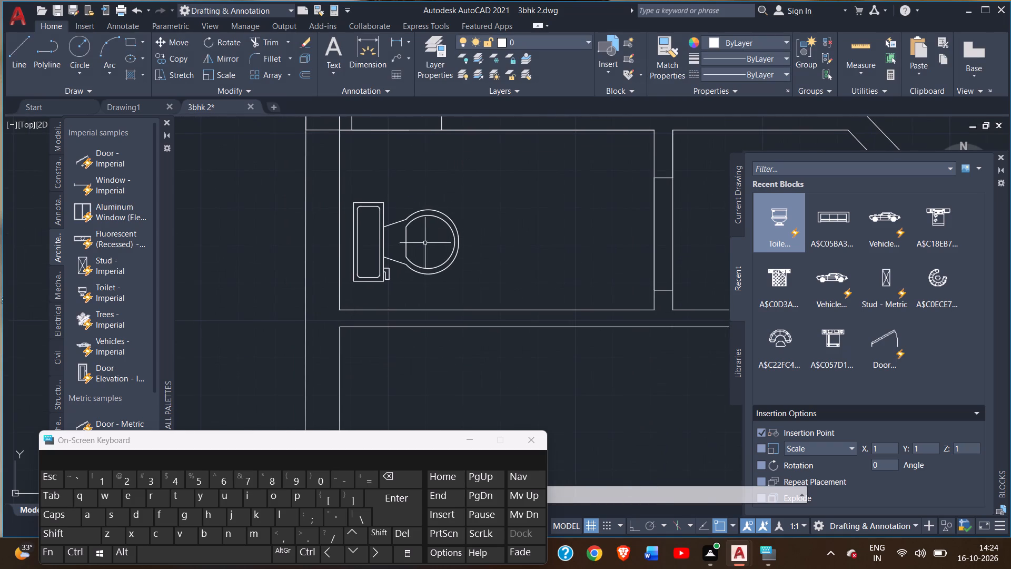
pyautogui.click(382, 217)
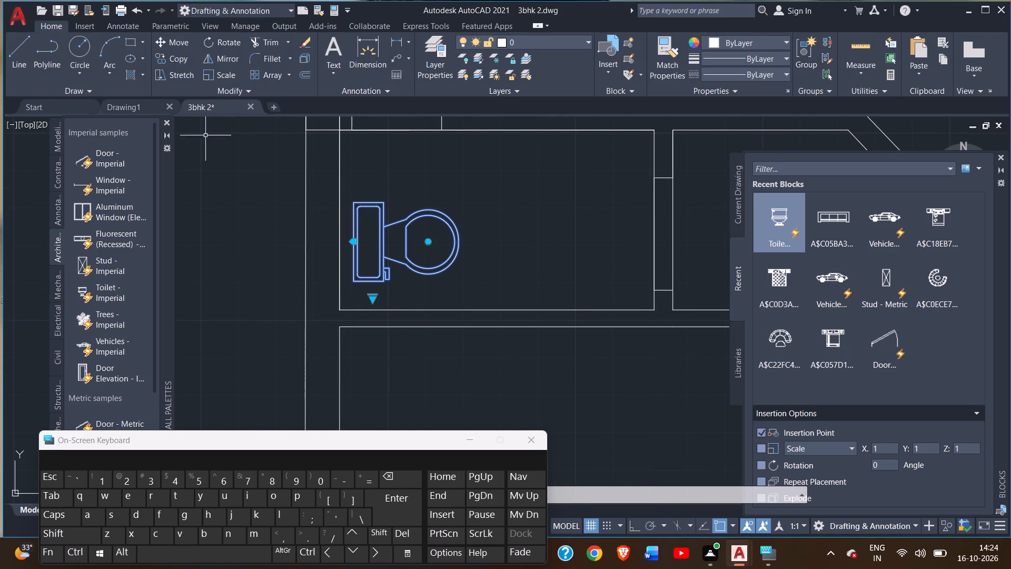
pyautogui.click(176, 61)
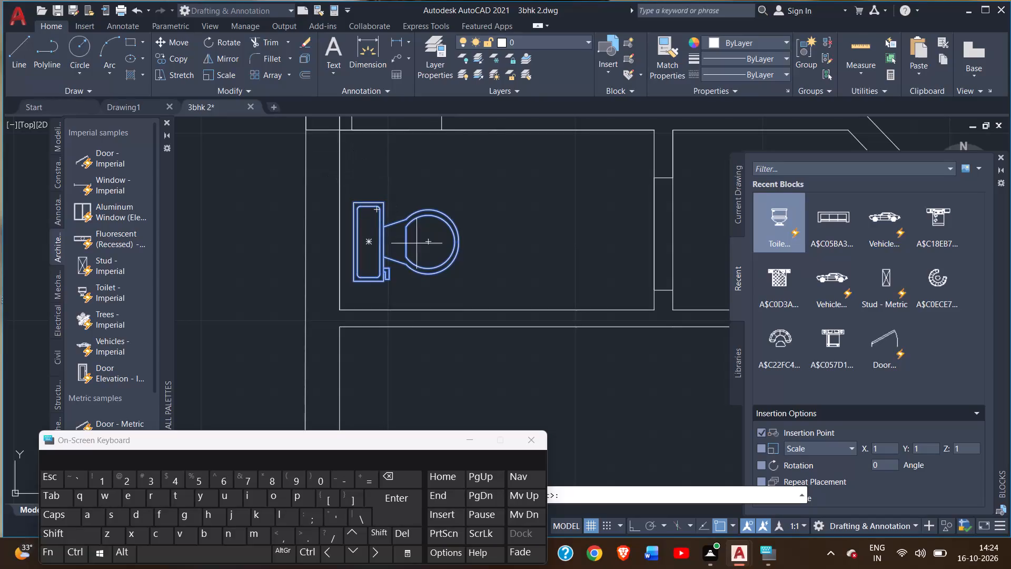
pyautogui.moveTo(364, 241); pyautogui.dragTo(351, 240)
pyautogui.tripleClick(351, 240)
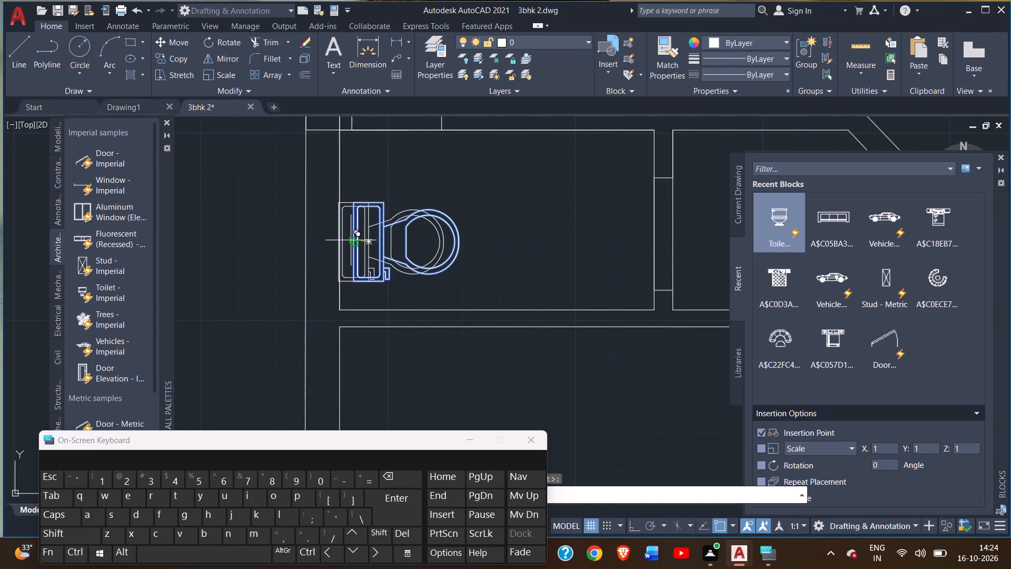
pyautogui.rightClick(205, 242)
pyautogui.click(226, 253)
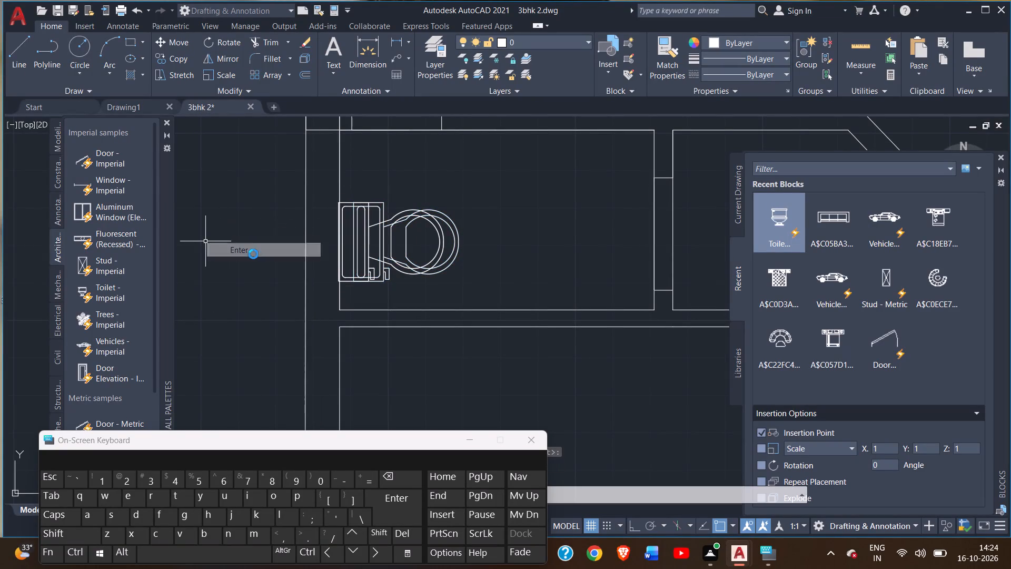
# Delete the two coincident toilets standing away from the wall in the small room, keeping the copy against the wall.
pyautogui.click(458, 241)
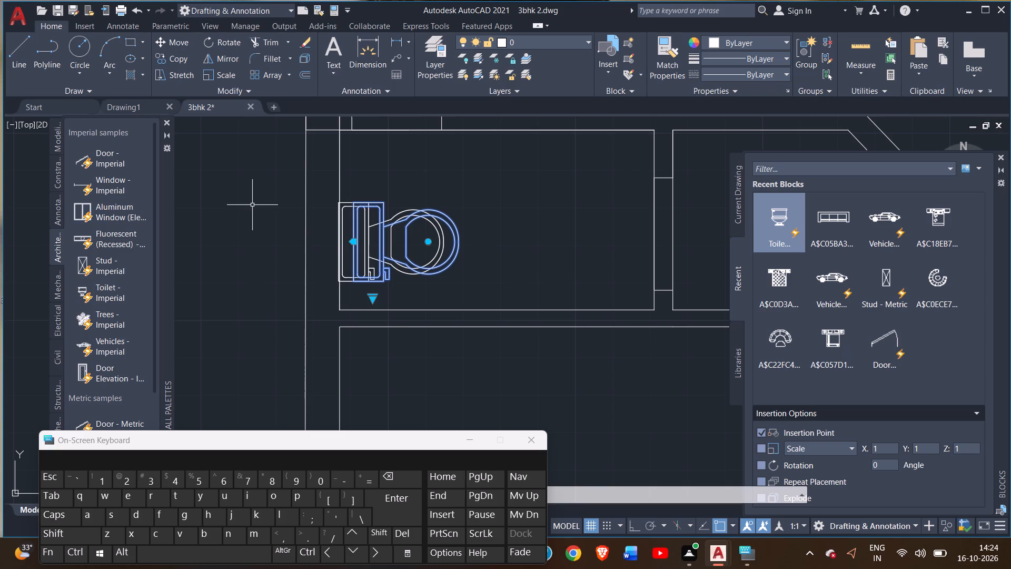
pyautogui.press('Delete')
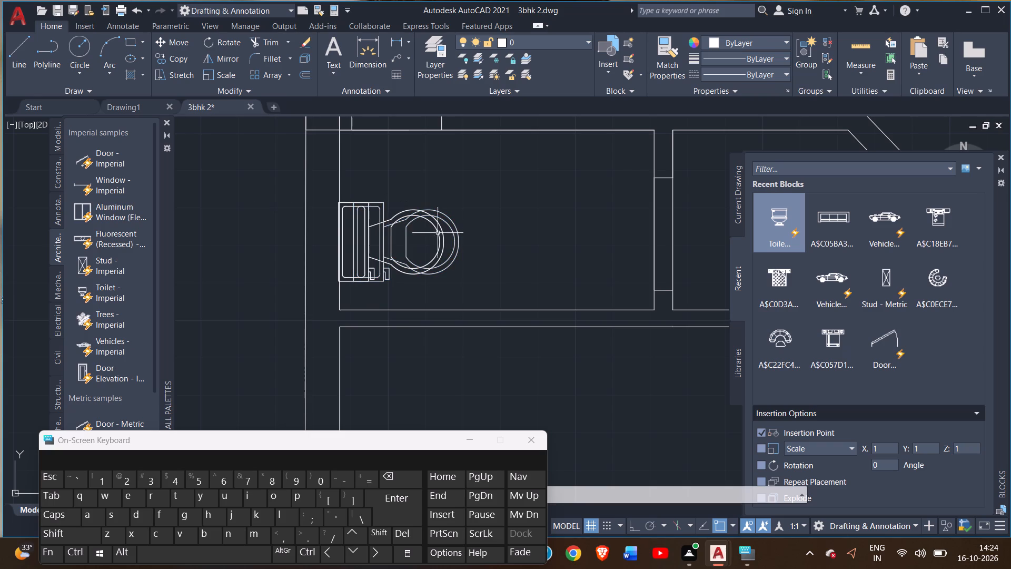
pyautogui.click(453, 225)
pyautogui.press('Delete')
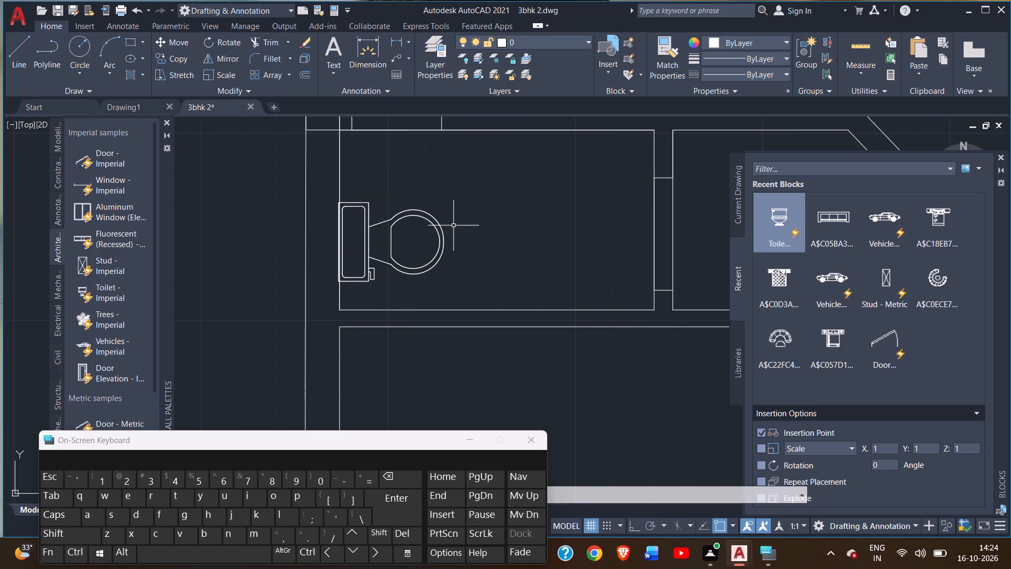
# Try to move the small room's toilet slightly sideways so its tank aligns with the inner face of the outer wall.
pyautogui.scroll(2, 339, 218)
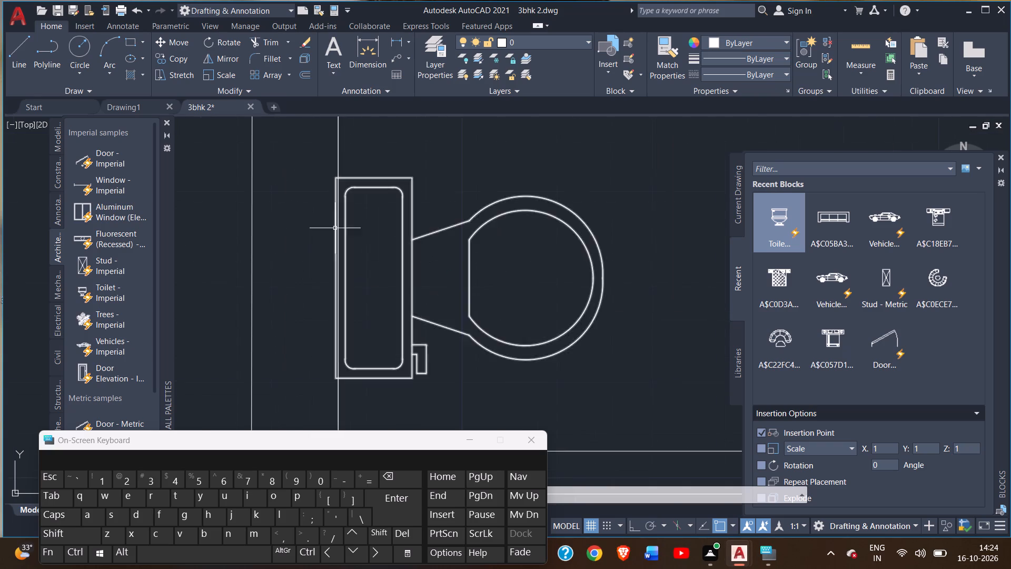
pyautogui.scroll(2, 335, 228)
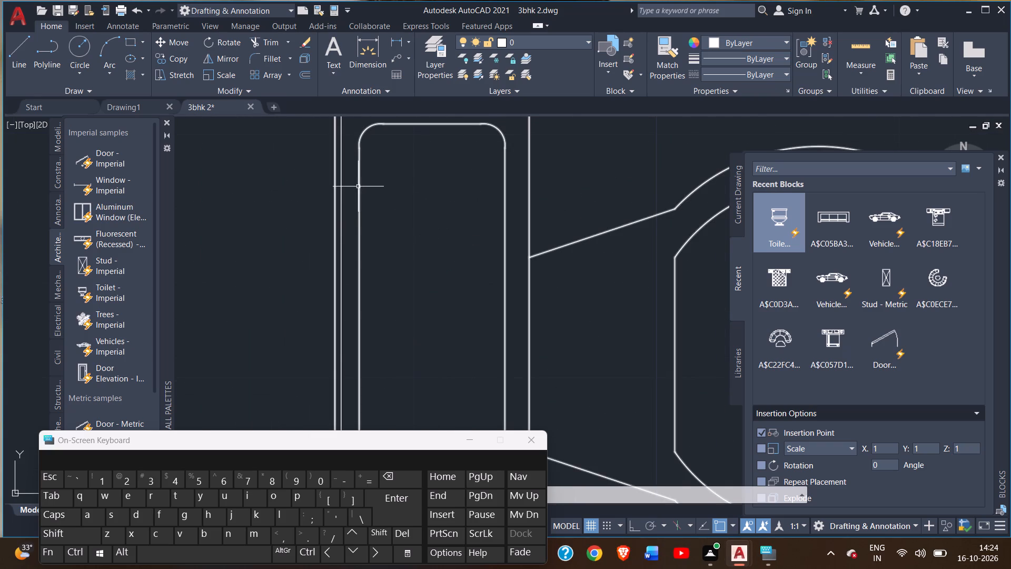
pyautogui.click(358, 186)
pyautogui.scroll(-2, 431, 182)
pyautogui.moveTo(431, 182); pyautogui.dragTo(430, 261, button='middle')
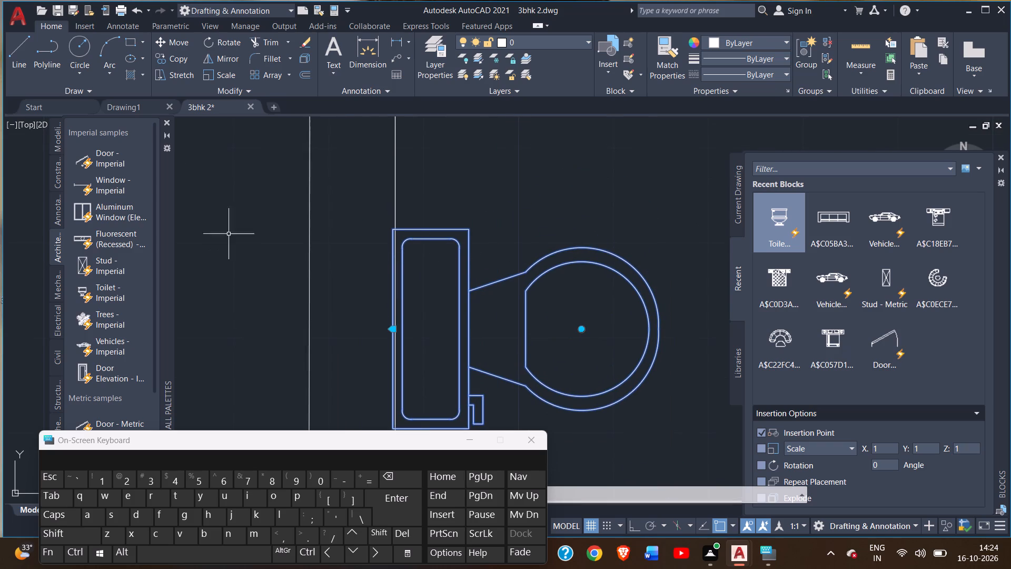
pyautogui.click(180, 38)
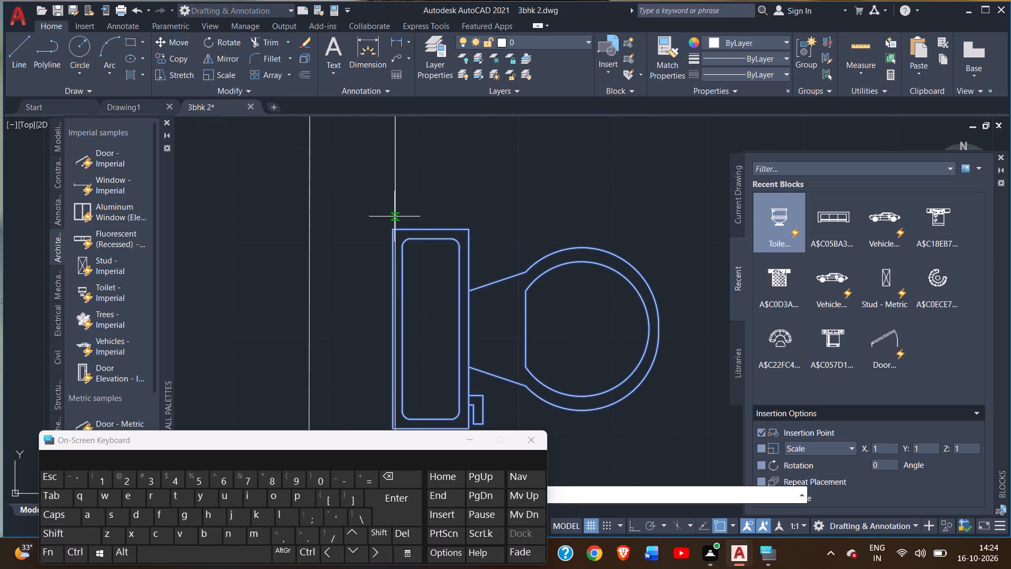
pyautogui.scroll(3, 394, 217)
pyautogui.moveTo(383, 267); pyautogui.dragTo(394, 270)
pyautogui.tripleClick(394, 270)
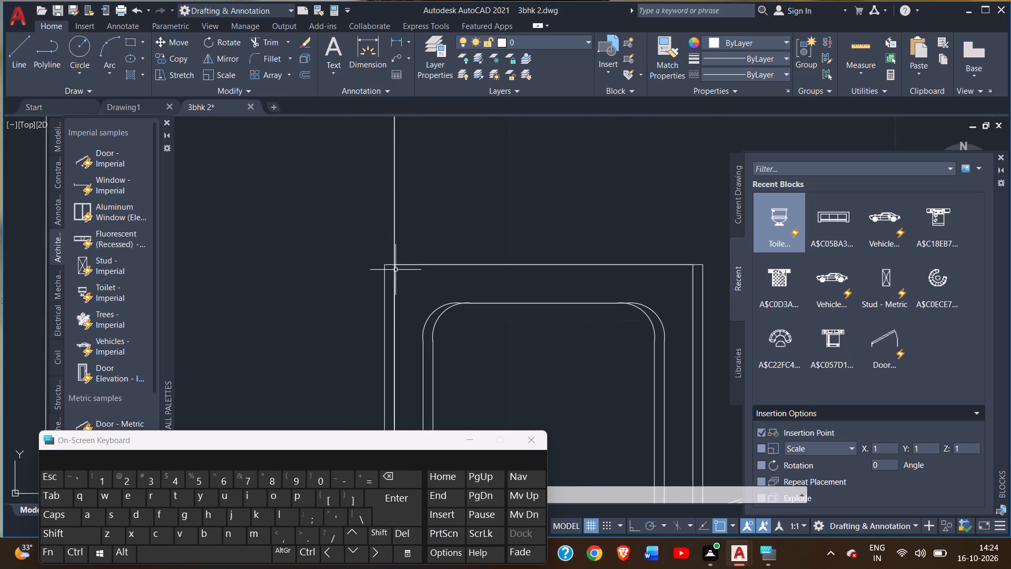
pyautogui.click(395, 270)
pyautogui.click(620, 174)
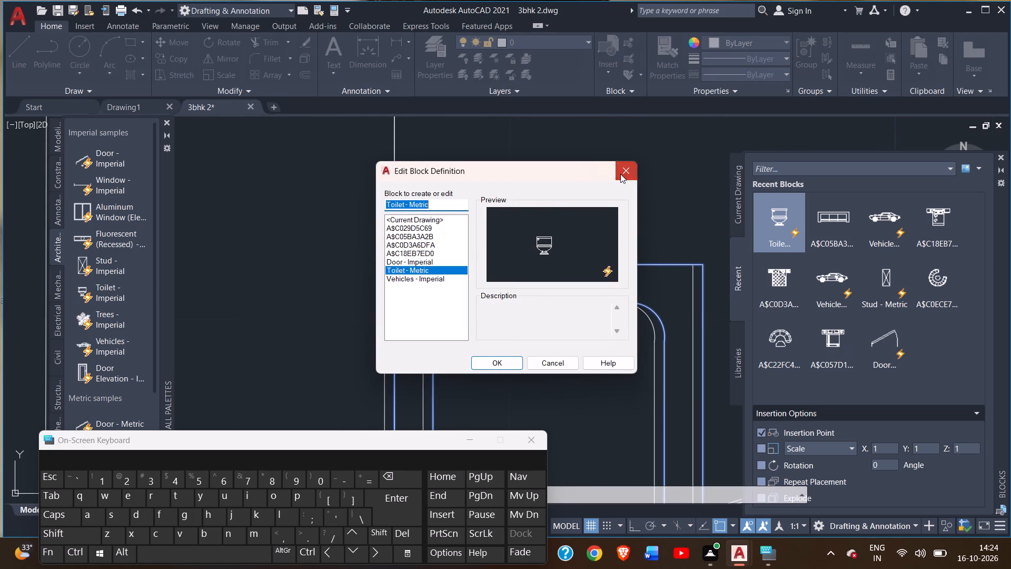
# Delete the two overlapping toilets against the outer wall in the small room above the bottom-left room.
pyautogui.click(449, 264)
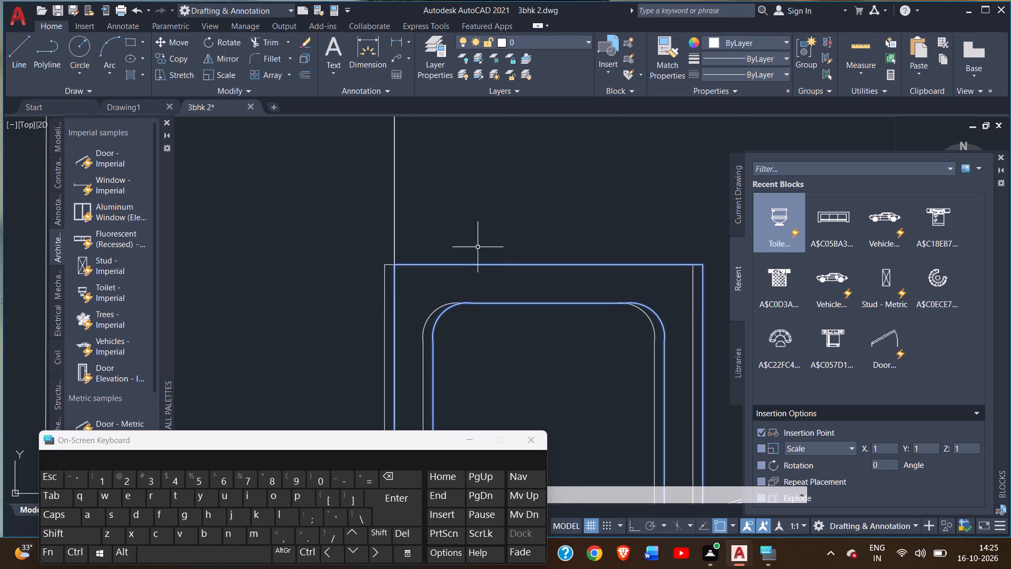
pyautogui.scroll(-3, 478, 247)
pyautogui.moveTo(478, 247); pyautogui.dragTo(480, 237, button='middle')
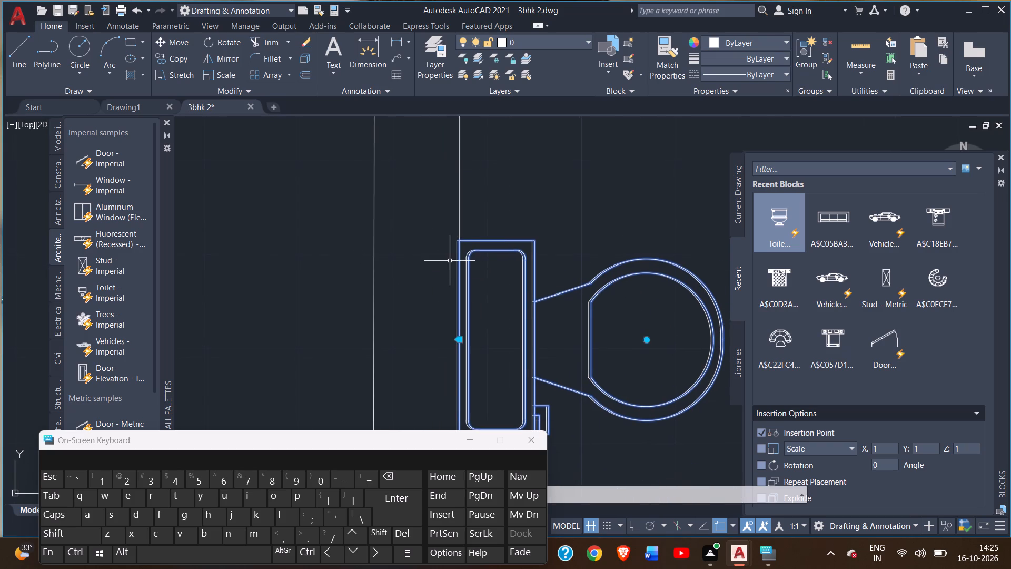
pyautogui.scroll(4, 450, 261)
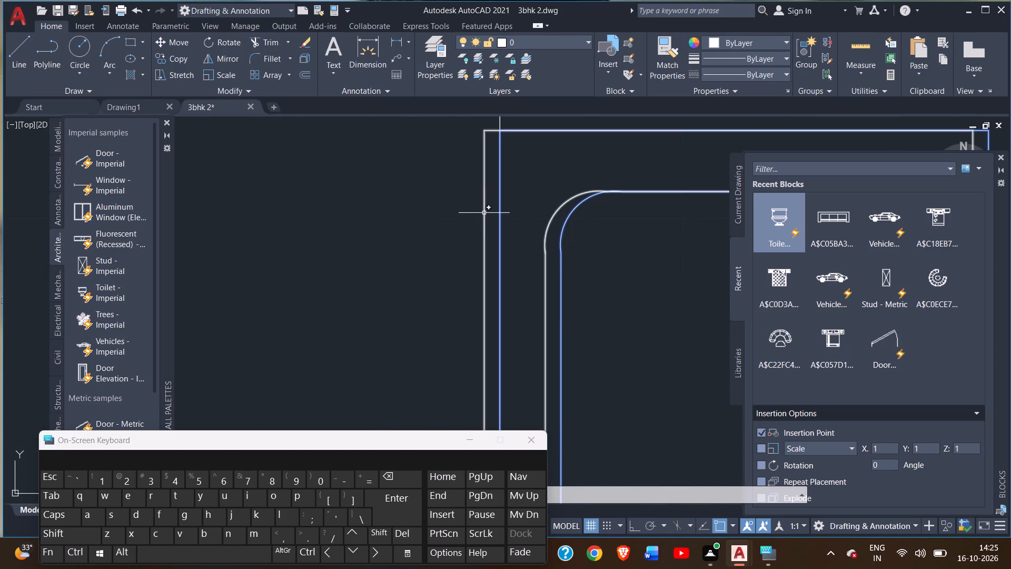
pyautogui.click(484, 213)
pyautogui.press('Delete')
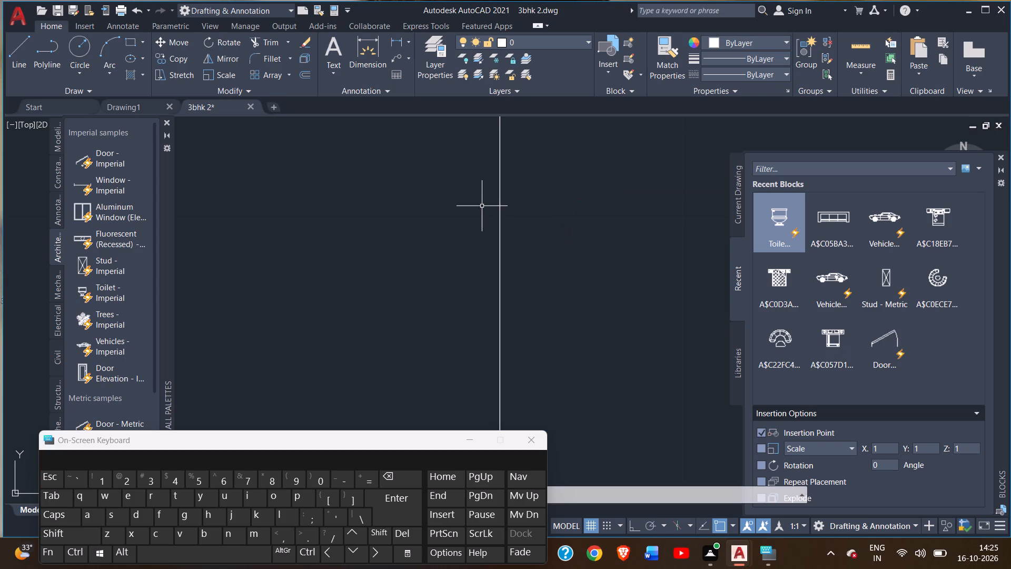
# Copy the top-left bathroom's toilet to the lower bathroom, outside the outer wall, and against that wall in the small room above the bottom-left room.
pyautogui.scroll(-8, 473, 200)
pyautogui.moveTo(534, 205); pyautogui.dragTo(524, 305, button='middle')
pyautogui.scroll(-2, 523, 306)
pyautogui.moveTo(520, 146); pyautogui.dragTo(513, 260, button='middle')
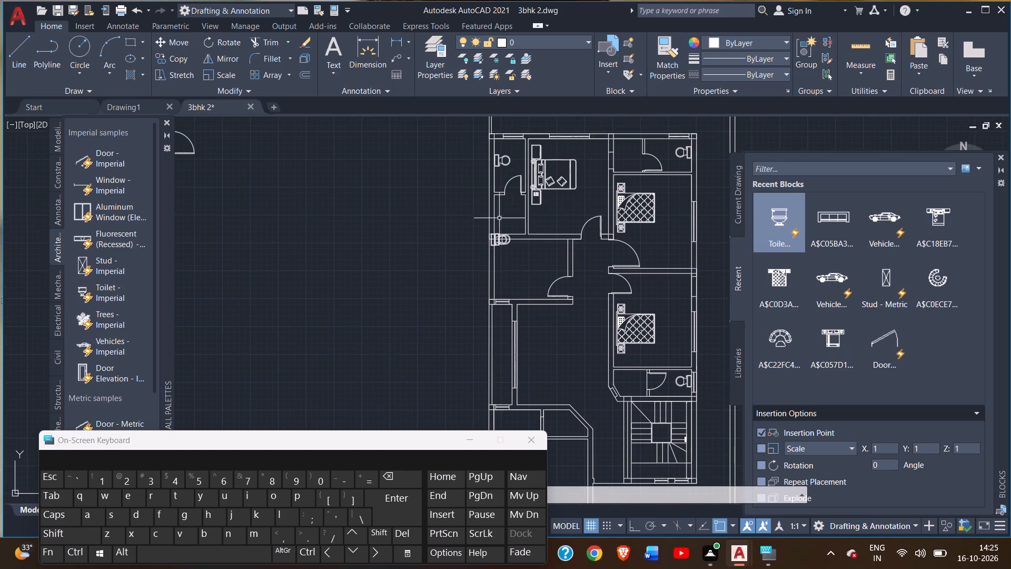
pyautogui.scroll(2, 503, 179)
pyautogui.click(492, 135)
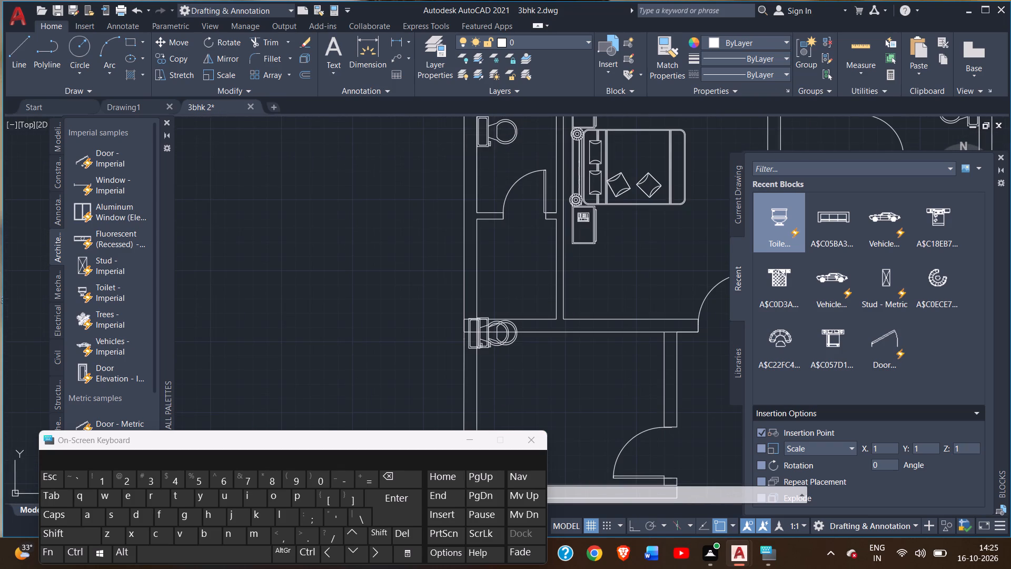
pyautogui.click(509, 139)
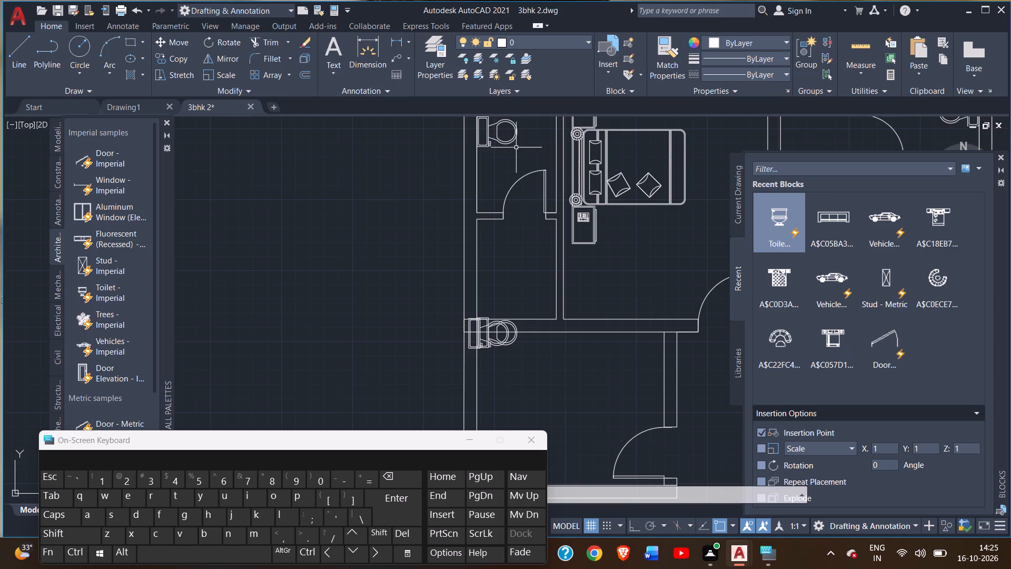
pyautogui.click(516, 140)
pyautogui.moveTo(513, 140); pyautogui.dragTo(509, 223, button='middle')
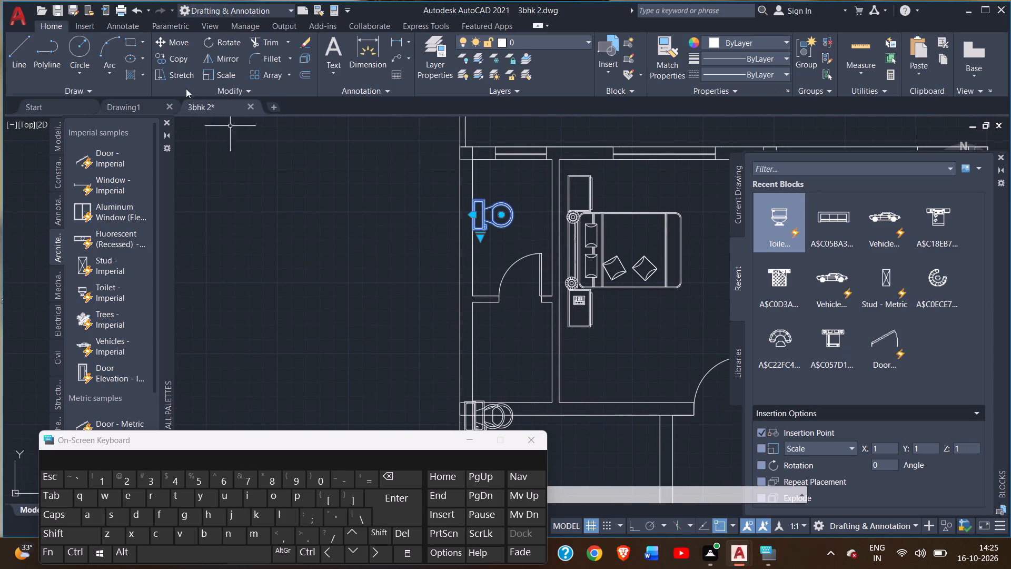
pyautogui.click(171, 55)
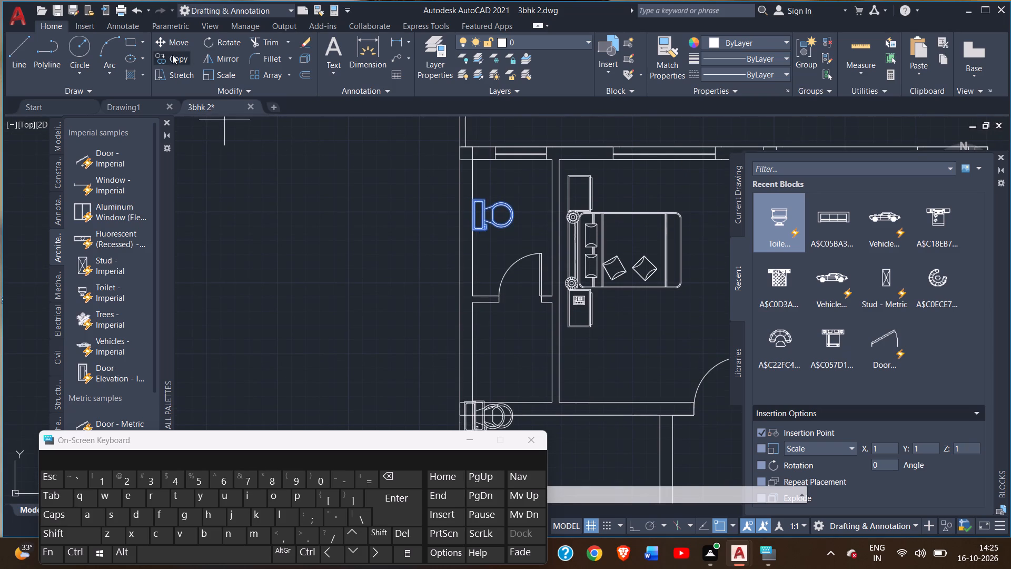
pyautogui.scroll(2, 491, 214)
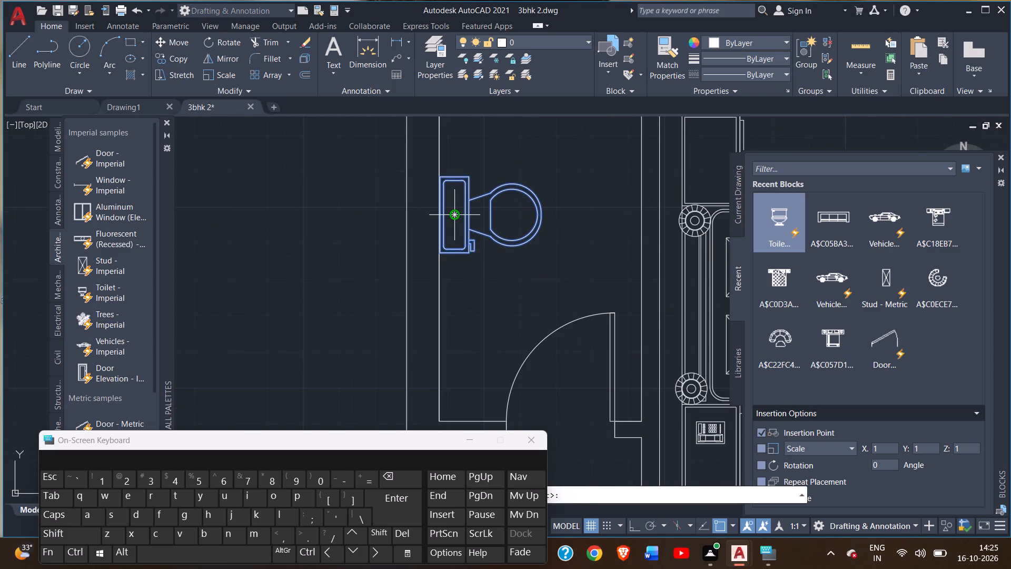
pyautogui.moveTo(458, 216); pyautogui.dragTo(454, 323)
pyautogui.scroll(-3, 456, 317)
pyautogui.tripleClick(454, 323)
pyautogui.moveTo(454, 323); pyautogui.dragTo(418, 385)
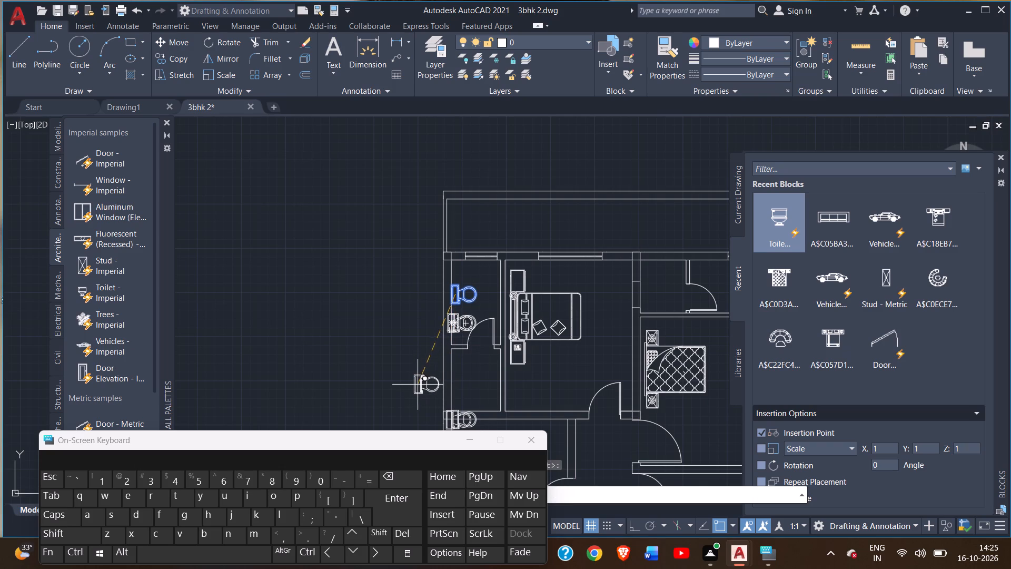
pyautogui.moveTo(418, 385); pyautogui.dragTo(461, 341)
pyautogui.moveTo(417, 385); pyautogui.dragTo(441, 220, button='middle')
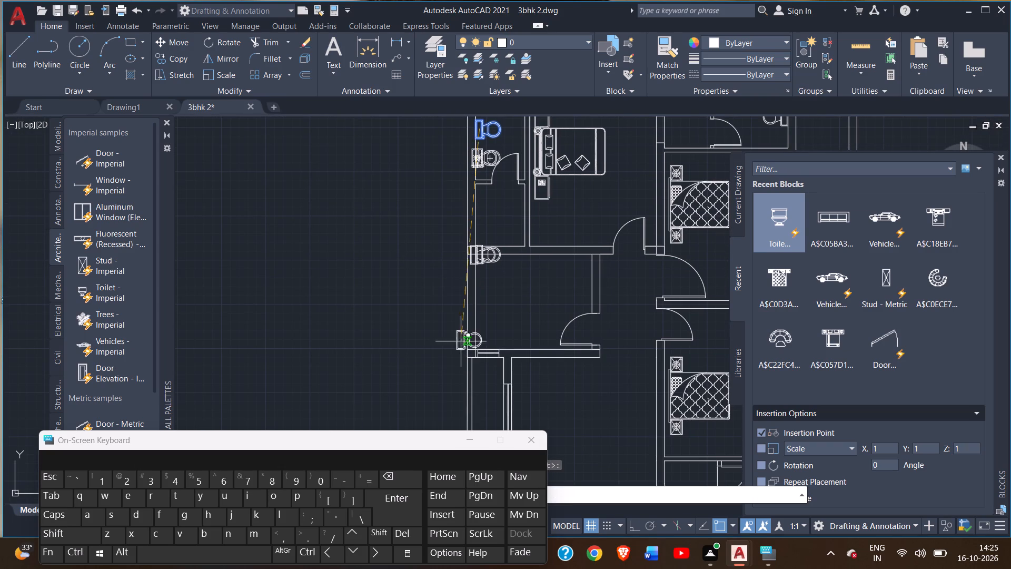
pyautogui.moveTo(461, 341); pyautogui.dragTo(445, 367)
pyautogui.rightClick(456, 367)
pyautogui.click(447, 374)
pyautogui.moveTo(443, 395); pyautogui.dragTo(442, 395, button='middle')
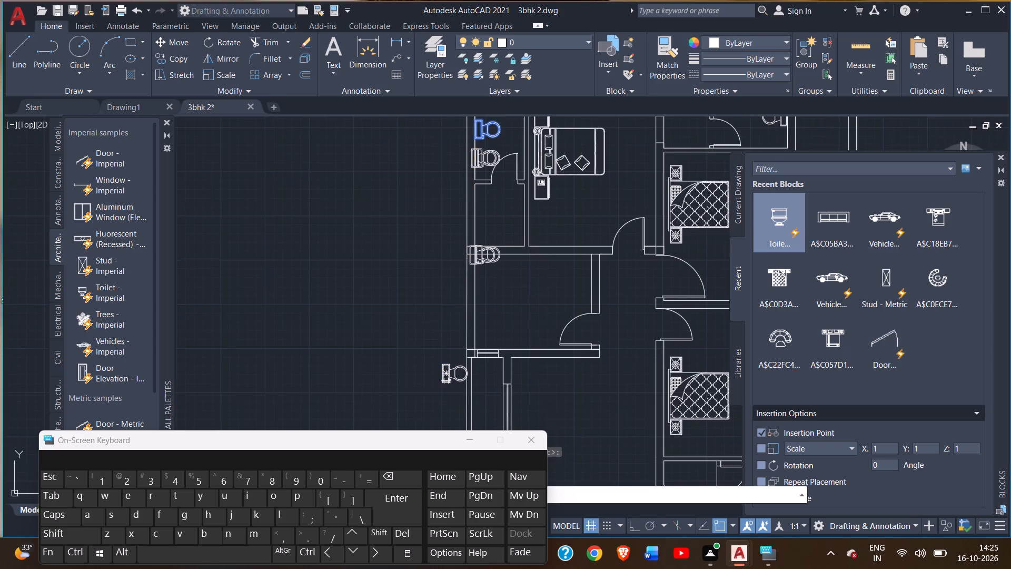
pyautogui.moveTo(442, 395); pyautogui.dragTo(377, 183, button='middle')
pyautogui.scroll(3, 412, 347)
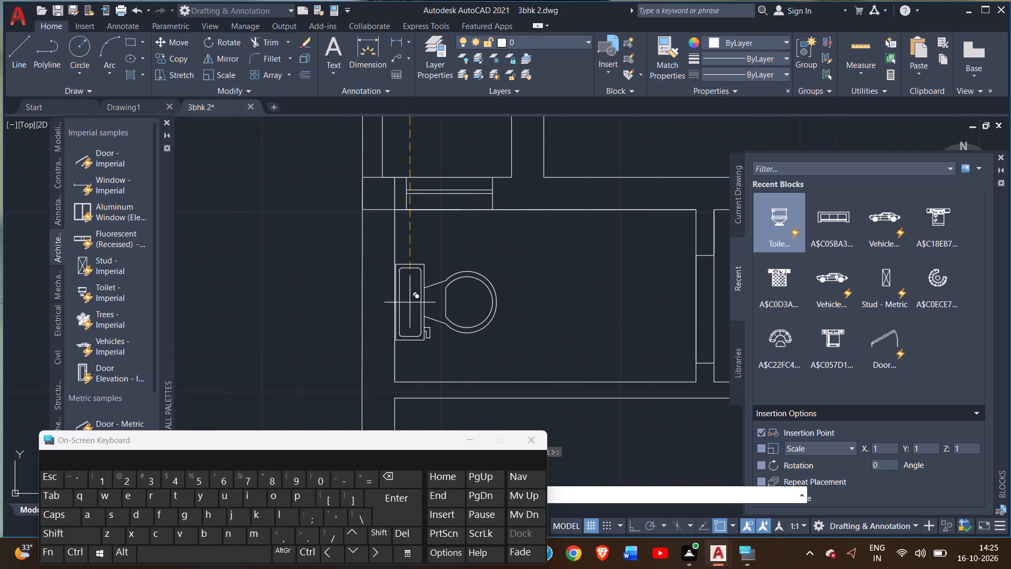
pyautogui.click(409, 302)
pyautogui.rightClick(255, 311)
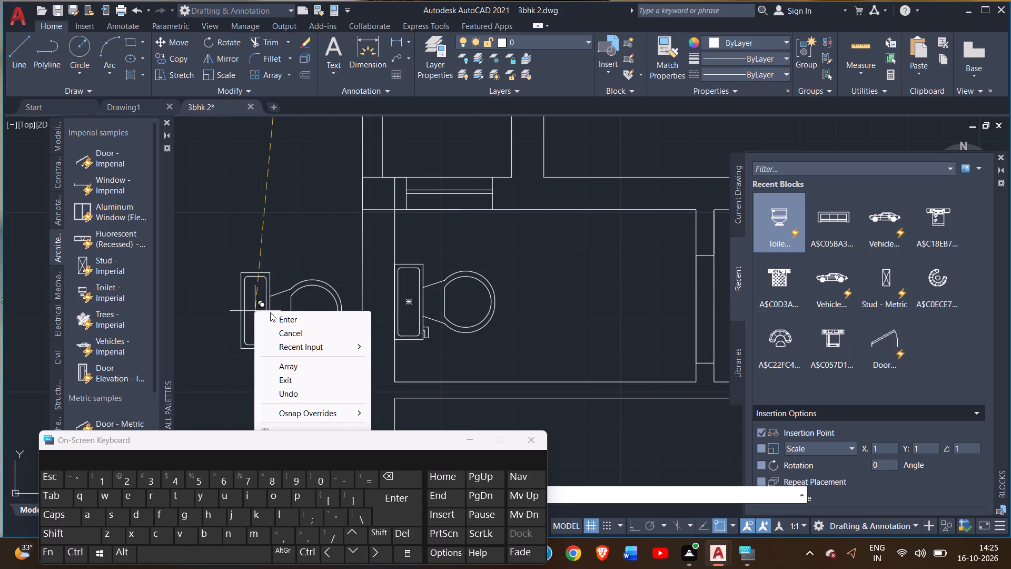
pyautogui.click(275, 316)
# Delete the stray toilet copy standing outside the left outer wall.
pyautogui.scroll(-3, 277, 305)
pyautogui.moveTo(261, 279); pyautogui.dragTo(310, 415, button='middle')
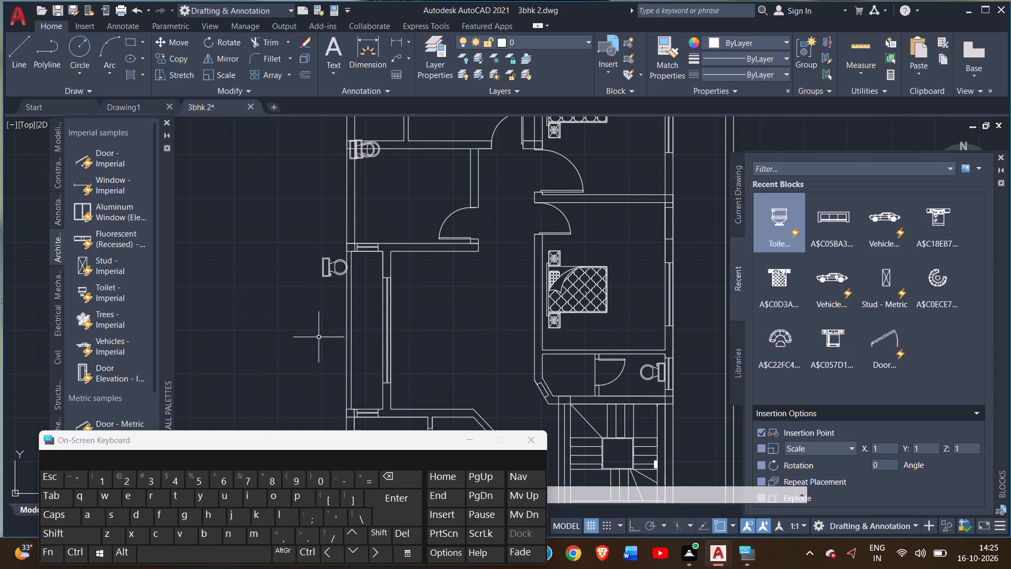
pyautogui.click(330, 264)
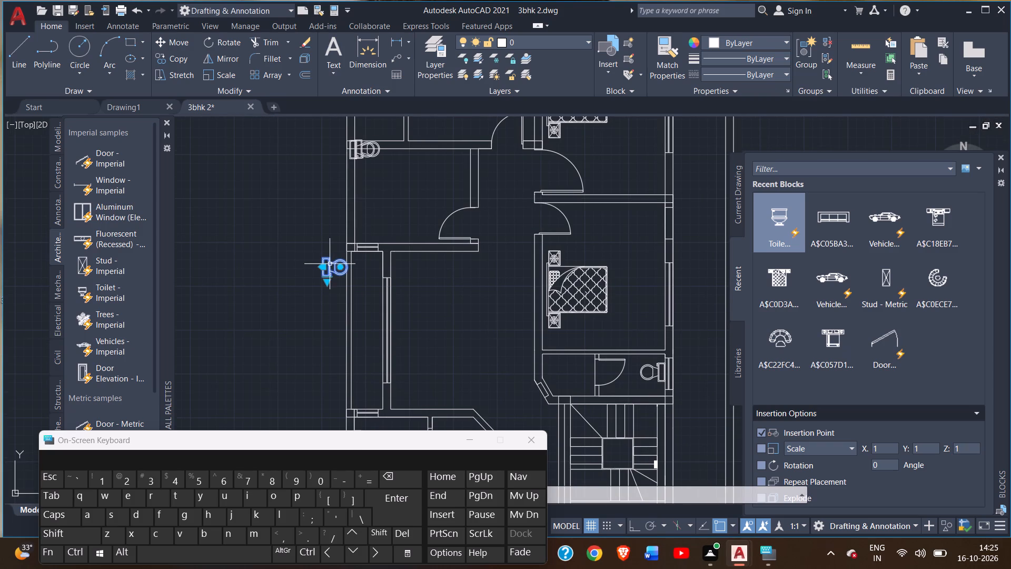
pyautogui.press('Delete')
# Delete the two overlapping toilet copies on the wall junction below the top-left bathroom and its adjoining space.
pyautogui.moveTo(391, 205); pyautogui.dragTo(413, 330, button='middle')
pyautogui.scroll(1, 413, 329)
pyautogui.scroll(2, 353, 253)
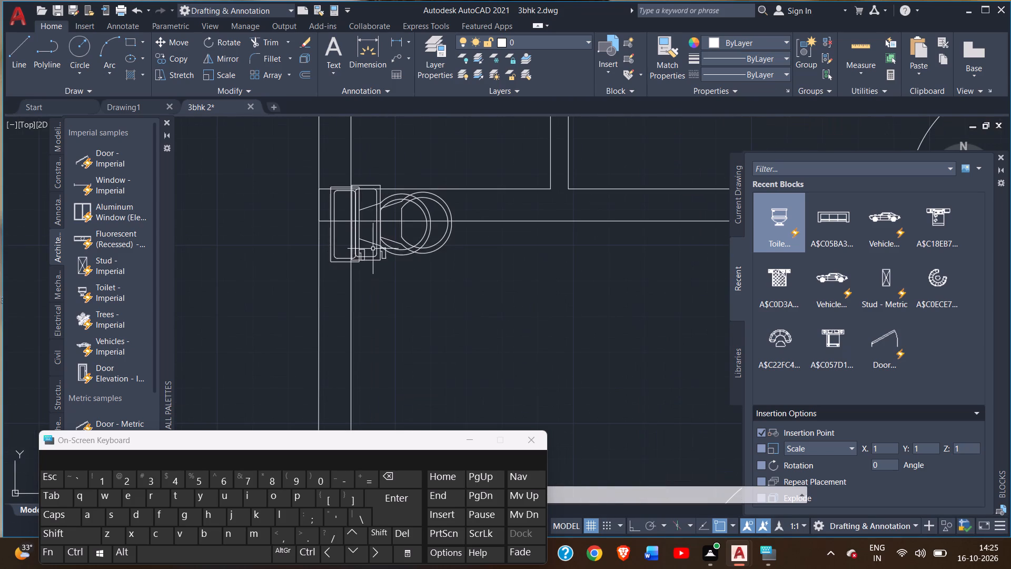
pyautogui.click(378, 251)
pyautogui.press('Delete')
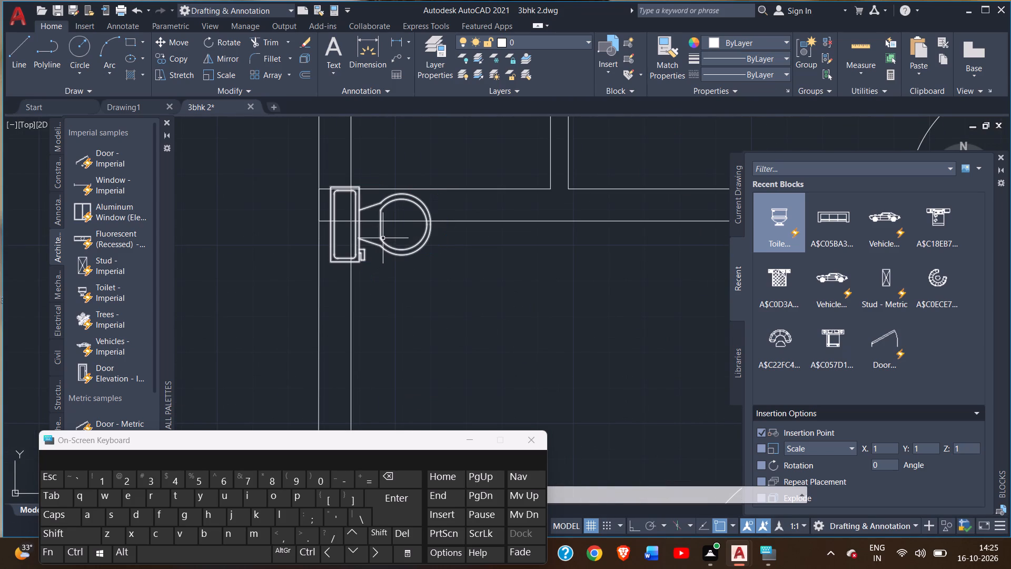
pyautogui.click(383, 238)
pyautogui.press('Delete')
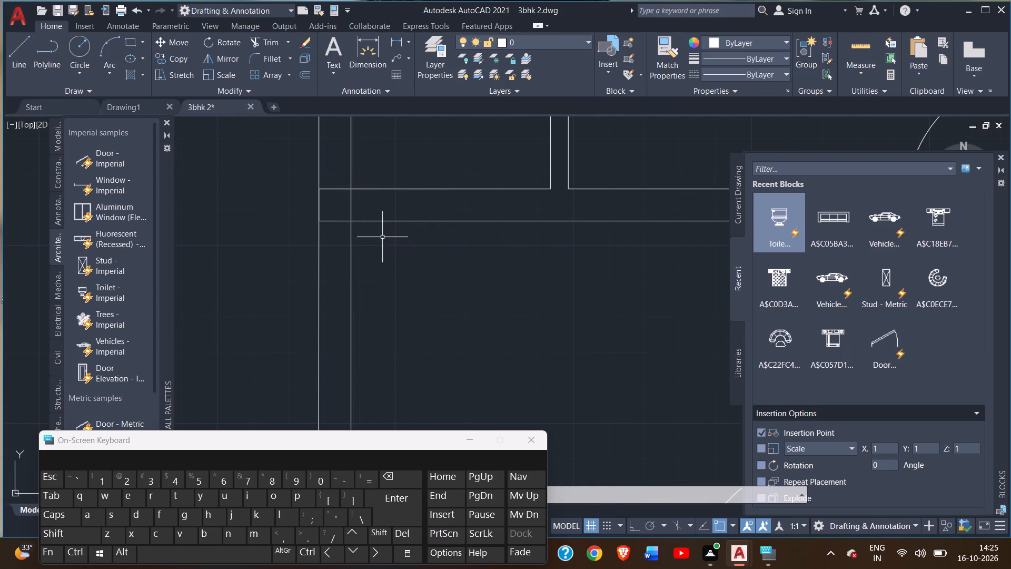
# Delete the two overlapping toilet copies beside the door of the top-left bathroom, keeping the upper toilet.
pyautogui.scroll(-4, 370, 243)
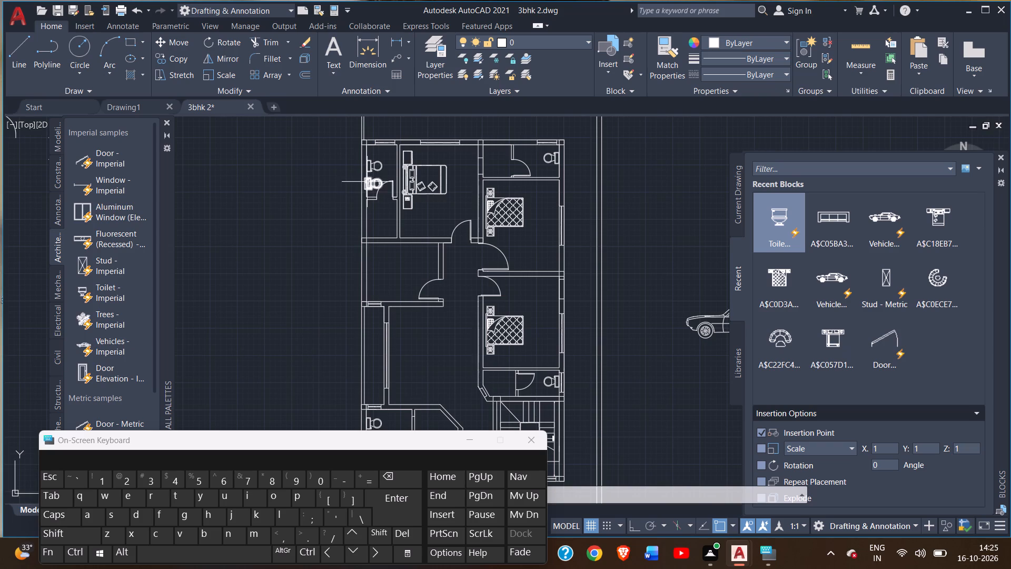
pyautogui.scroll(6, 367, 181)
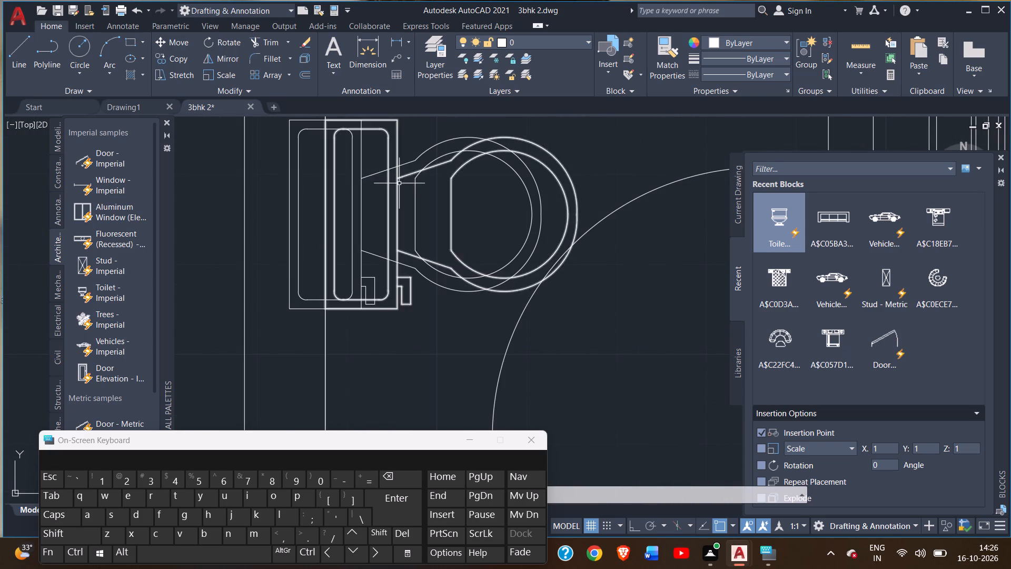
pyautogui.click(399, 177)
pyautogui.press('Delete')
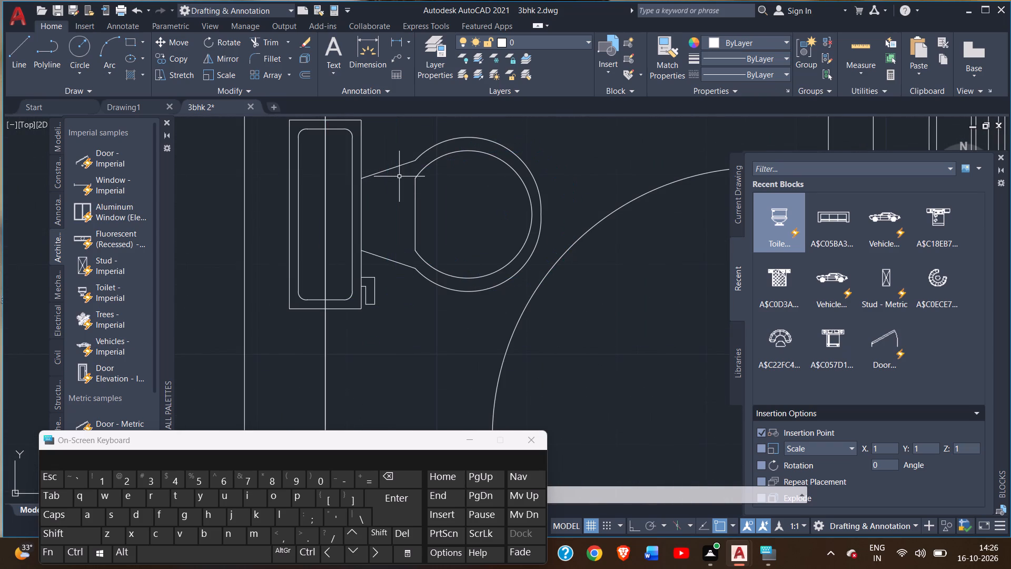
pyautogui.click(422, 170)
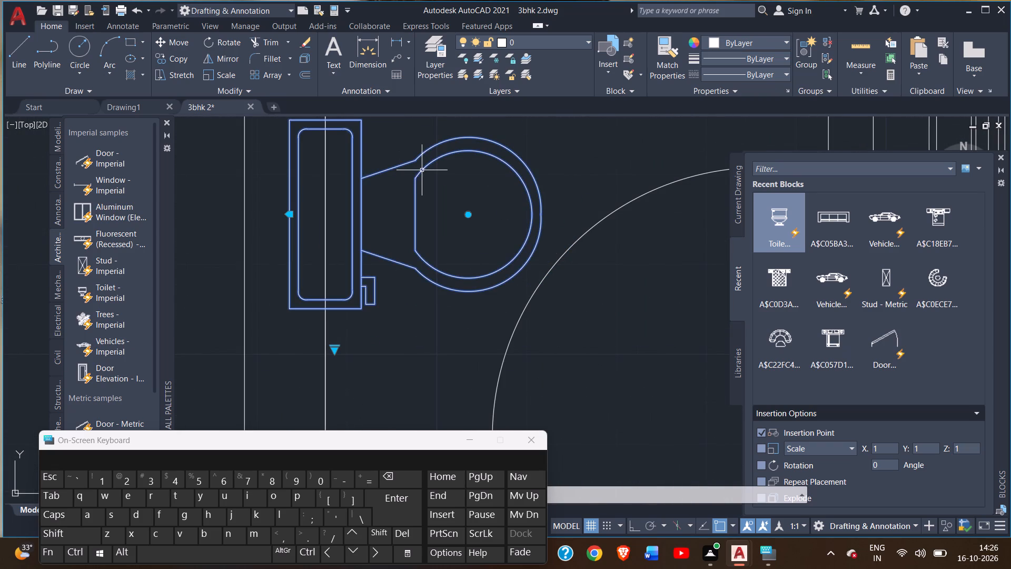
pyautogui.press('Delete')
# Delete the stray toilet copy beside the car's tail, outside the floor plan.
pyautogui.scroll(-4, 433, 179)
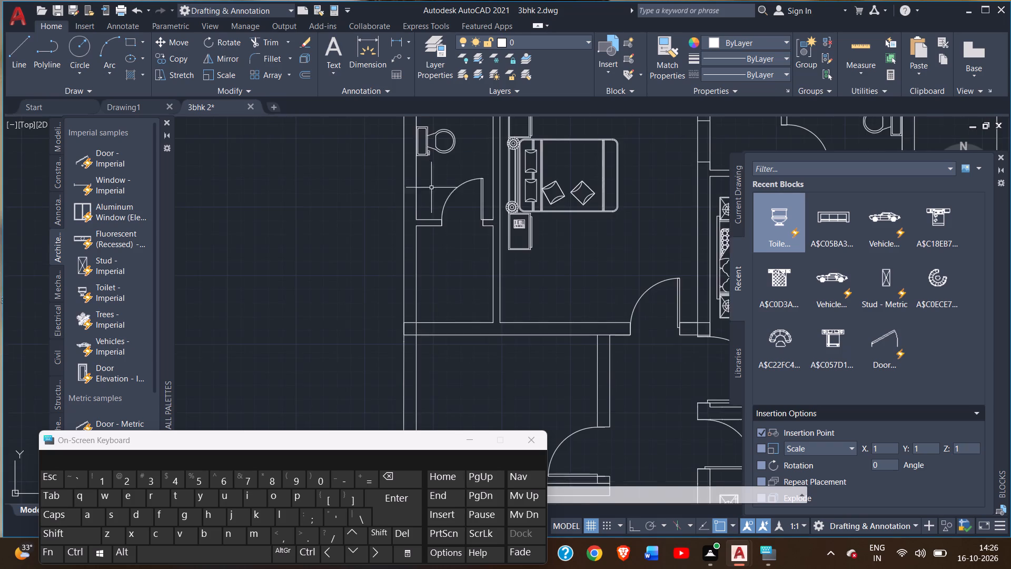
pyautogui.scroll(-1, 431, 203)
pyautogui.scroll(-2, 429, 271)
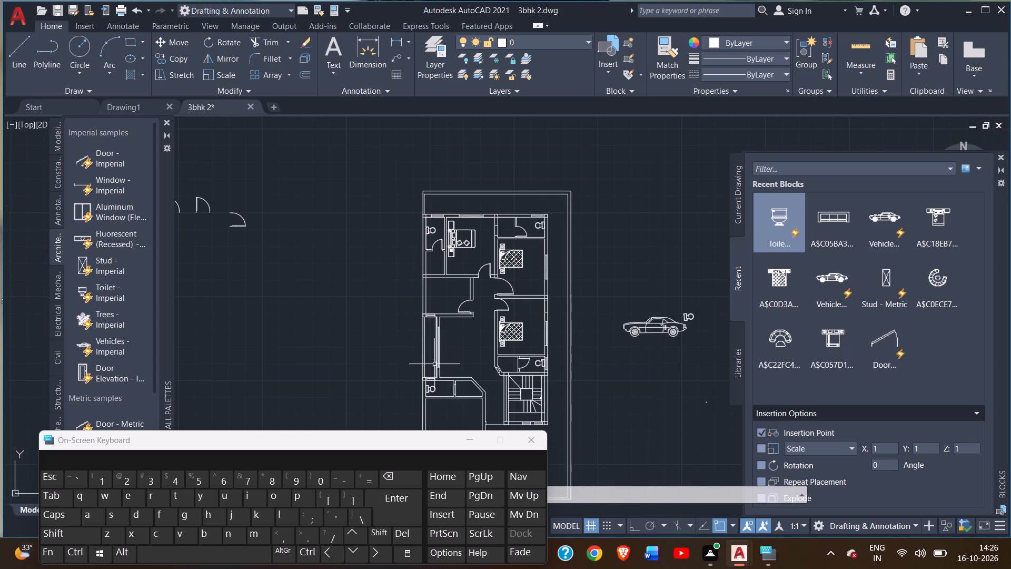
pyautogui.moveTo(433, 364); pyautogui.dragTo(390, 273, button='middle')
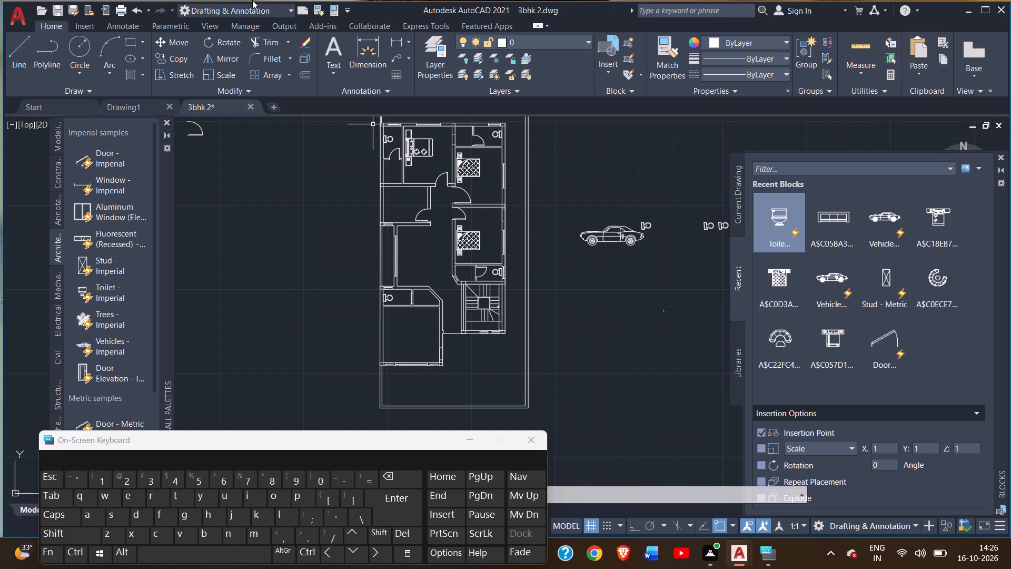
pyautogui.doubleClick(649, 224)
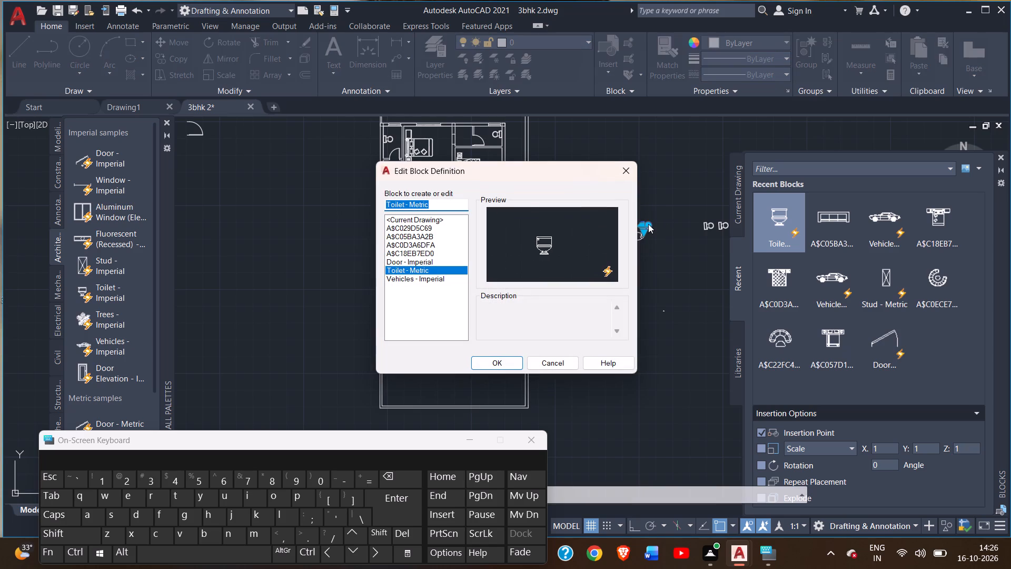
pyautogui.click(622, 172)
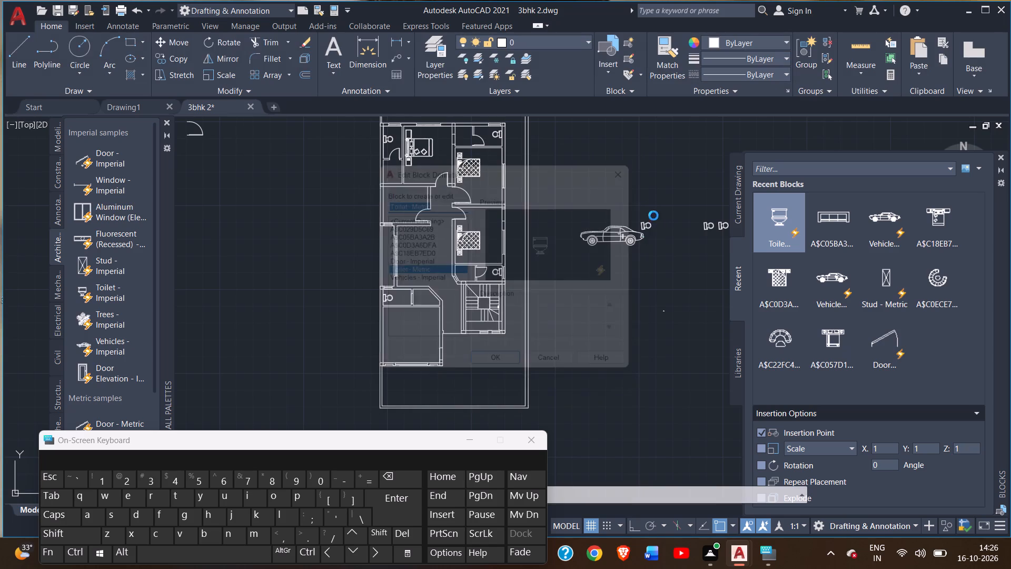
pyautogui.click(647, 223)
pyautogui.press('Delete')
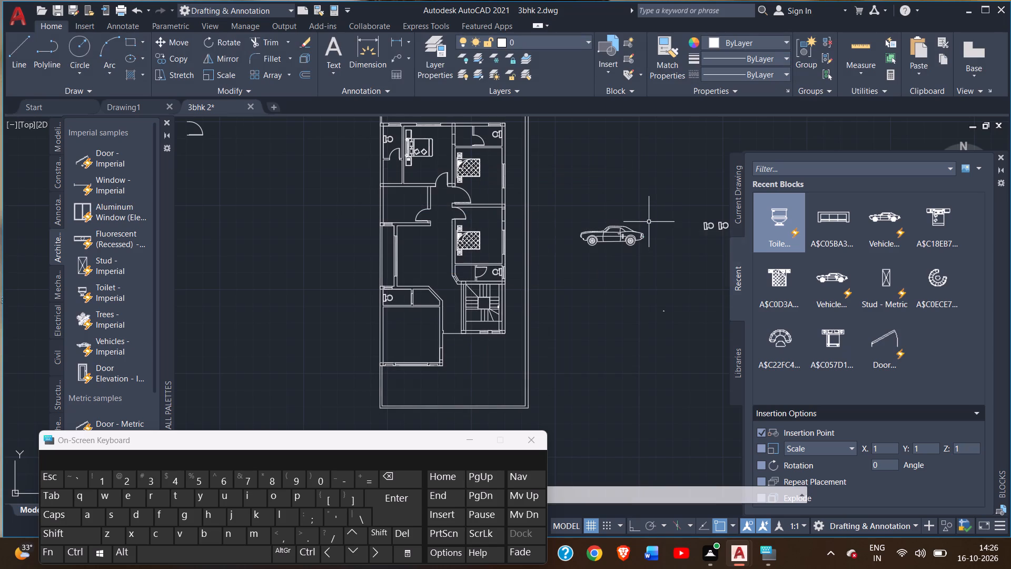
# Delete the two remaining stray toilet copies farther to the right of the car, outside the floor plan.
pyautogui.moveTo(638, 228); pyautogui.dragTo(522, 227, button='middle')
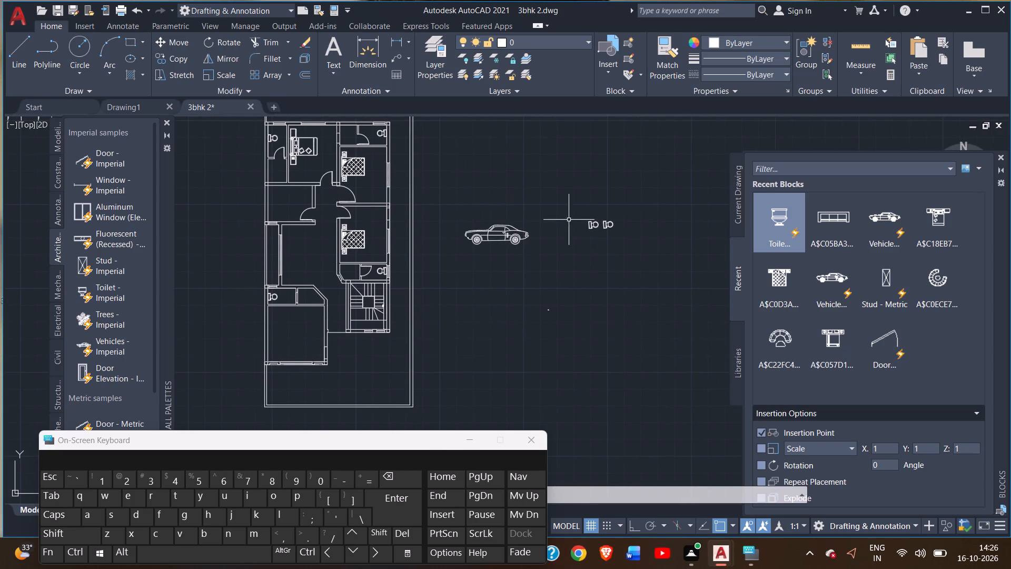
pyautogui.click(597, 225)
pyautogui.press('Delete')
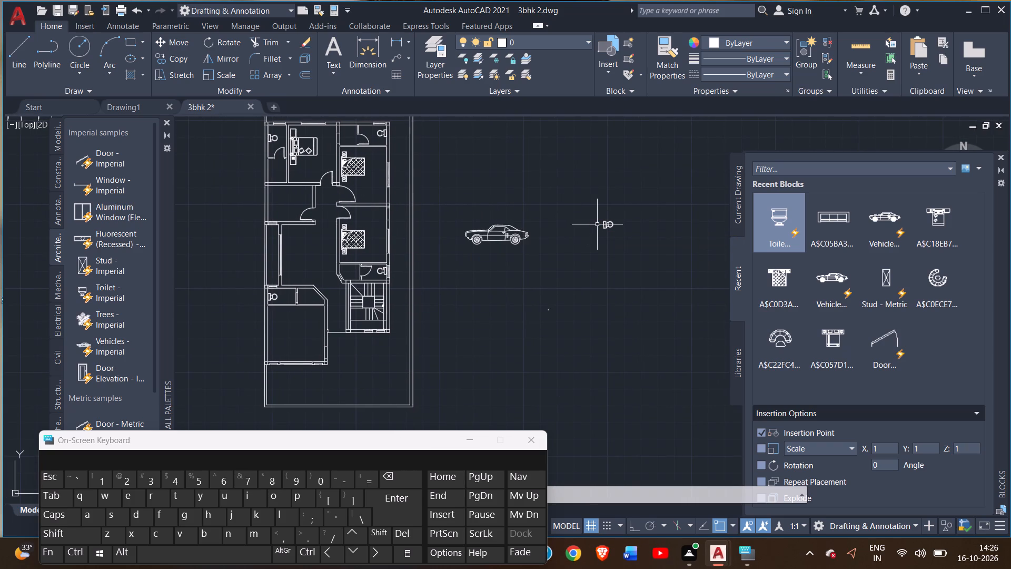
pyautogui.scroll(2, 603, 225)
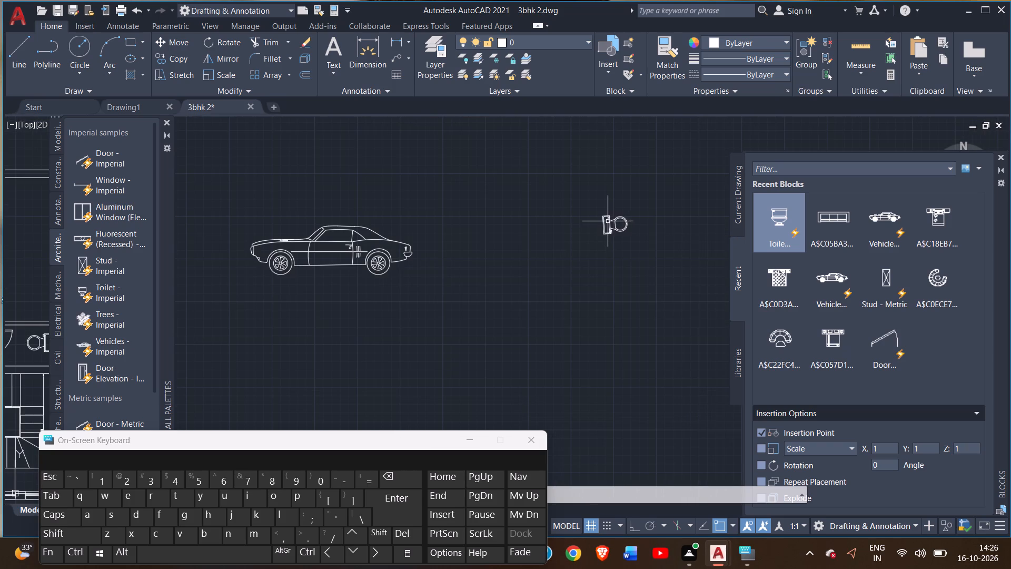
pyautogui.click(610, 221)
pyautogui.press('Delete')
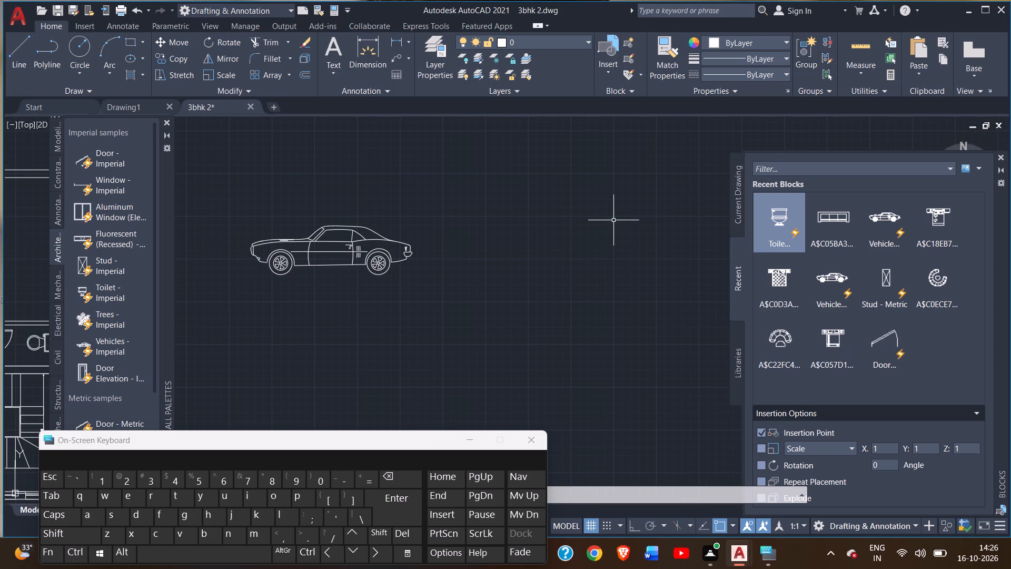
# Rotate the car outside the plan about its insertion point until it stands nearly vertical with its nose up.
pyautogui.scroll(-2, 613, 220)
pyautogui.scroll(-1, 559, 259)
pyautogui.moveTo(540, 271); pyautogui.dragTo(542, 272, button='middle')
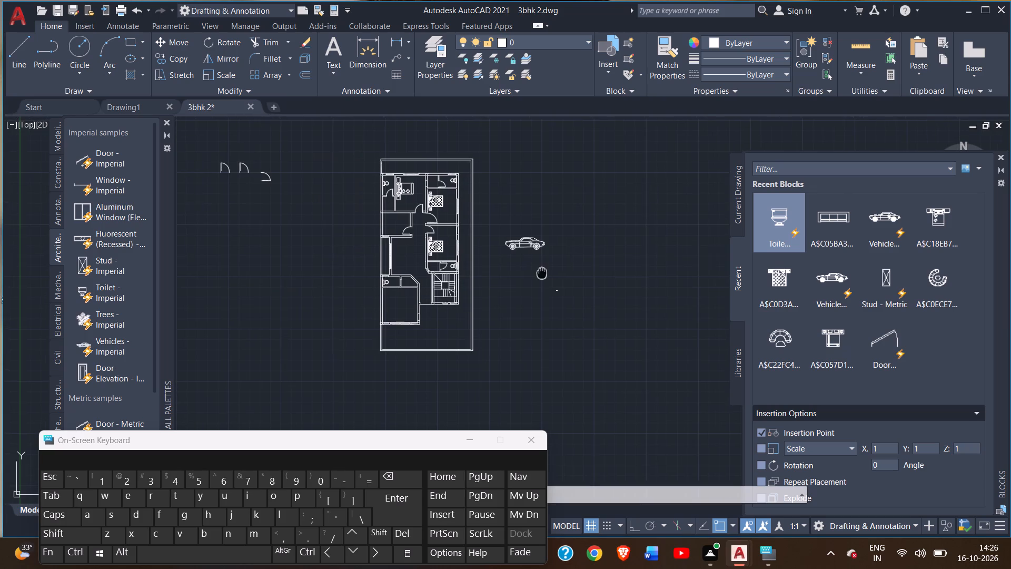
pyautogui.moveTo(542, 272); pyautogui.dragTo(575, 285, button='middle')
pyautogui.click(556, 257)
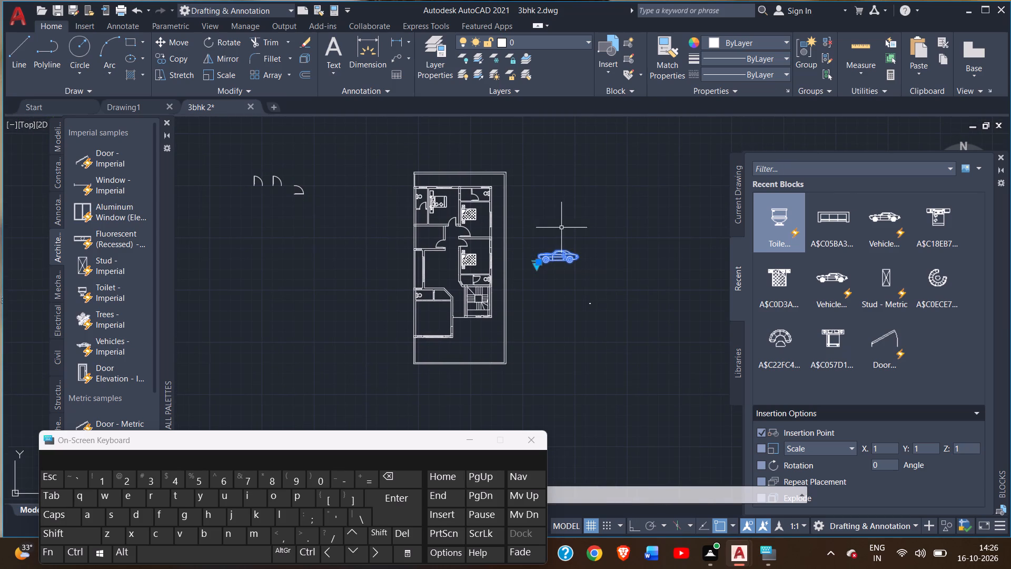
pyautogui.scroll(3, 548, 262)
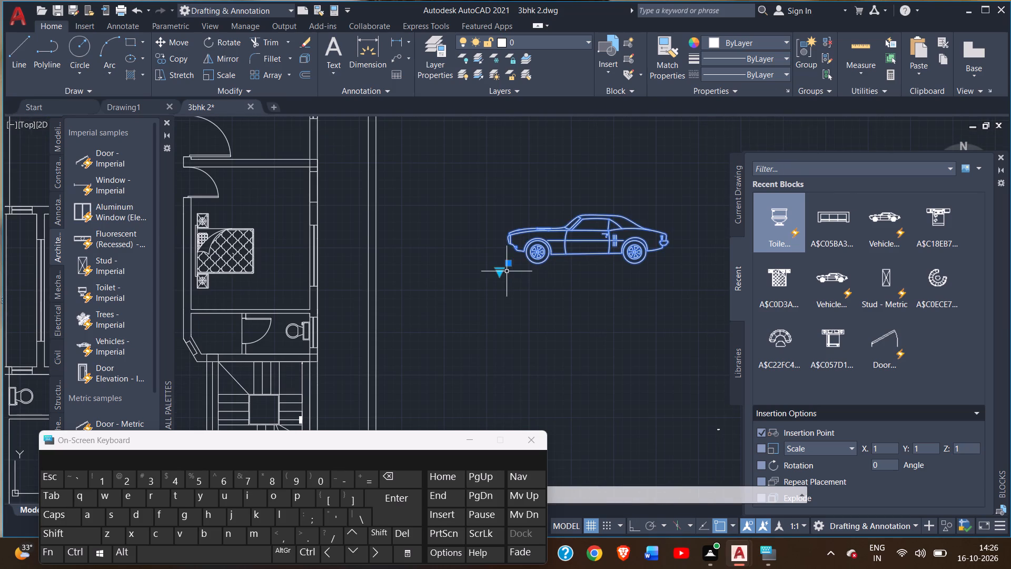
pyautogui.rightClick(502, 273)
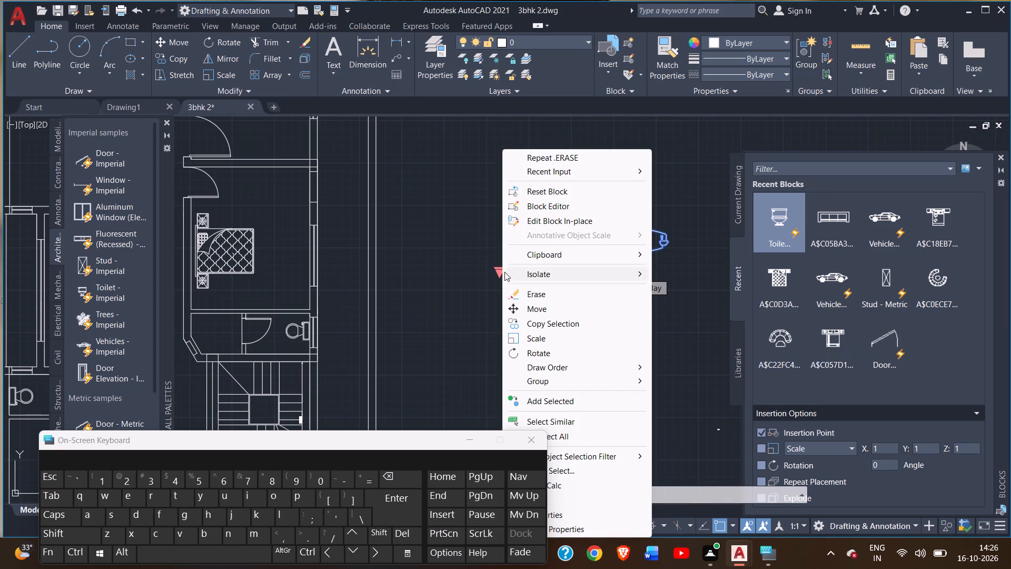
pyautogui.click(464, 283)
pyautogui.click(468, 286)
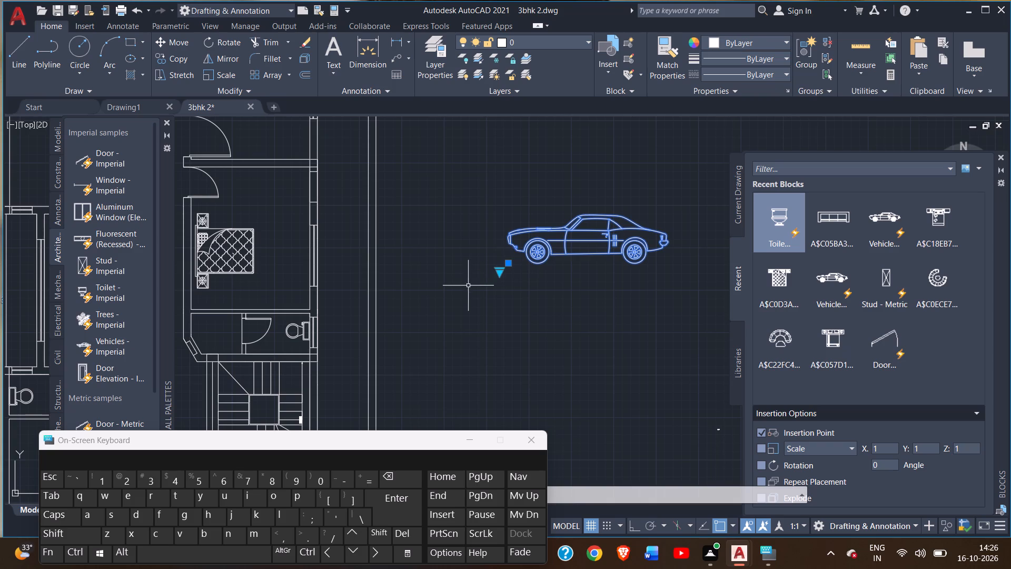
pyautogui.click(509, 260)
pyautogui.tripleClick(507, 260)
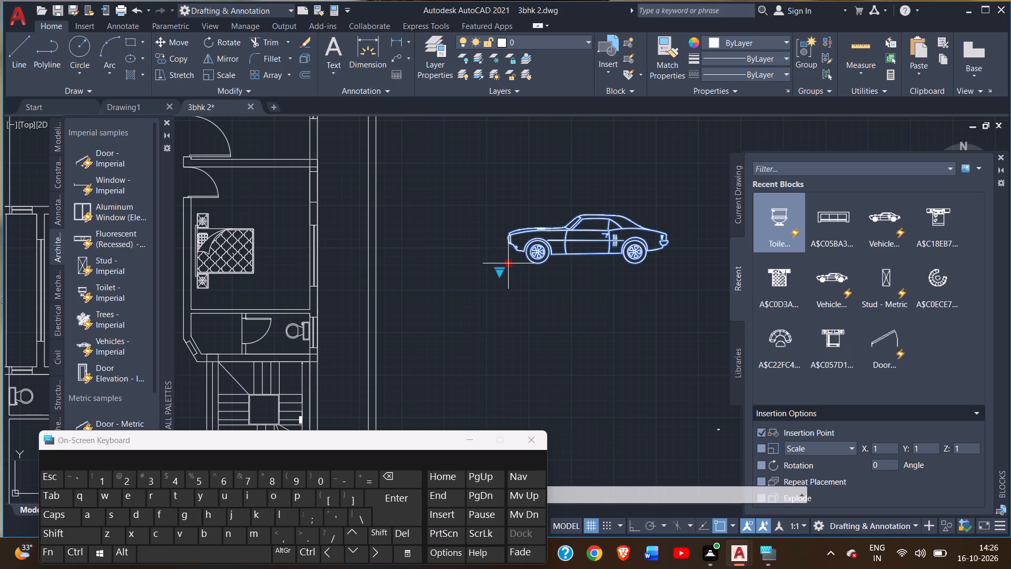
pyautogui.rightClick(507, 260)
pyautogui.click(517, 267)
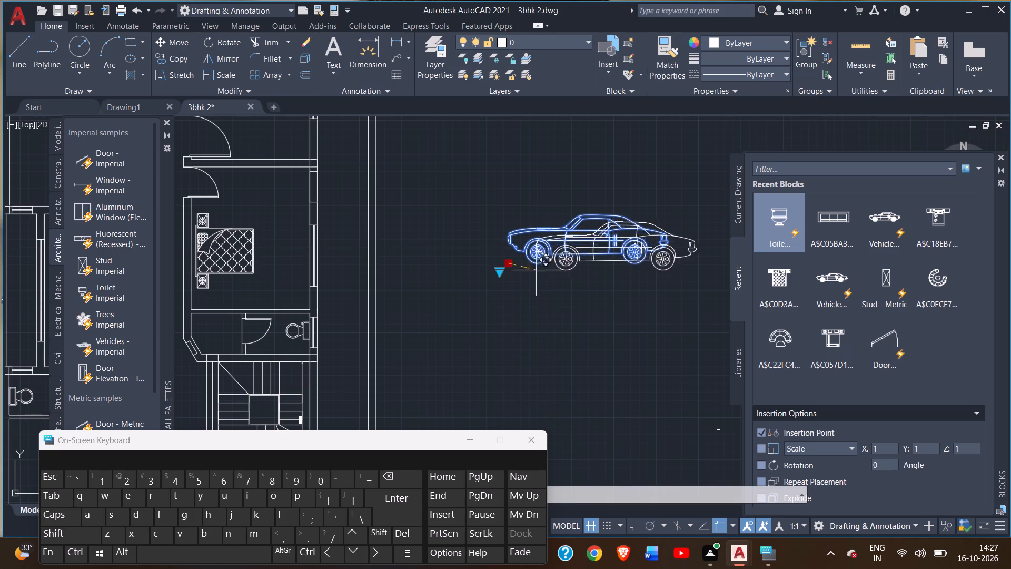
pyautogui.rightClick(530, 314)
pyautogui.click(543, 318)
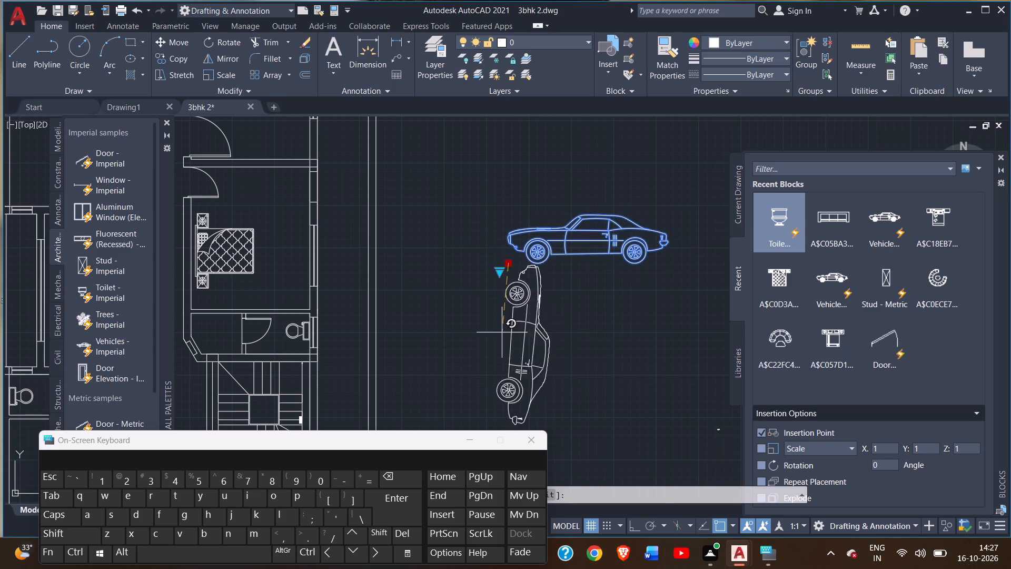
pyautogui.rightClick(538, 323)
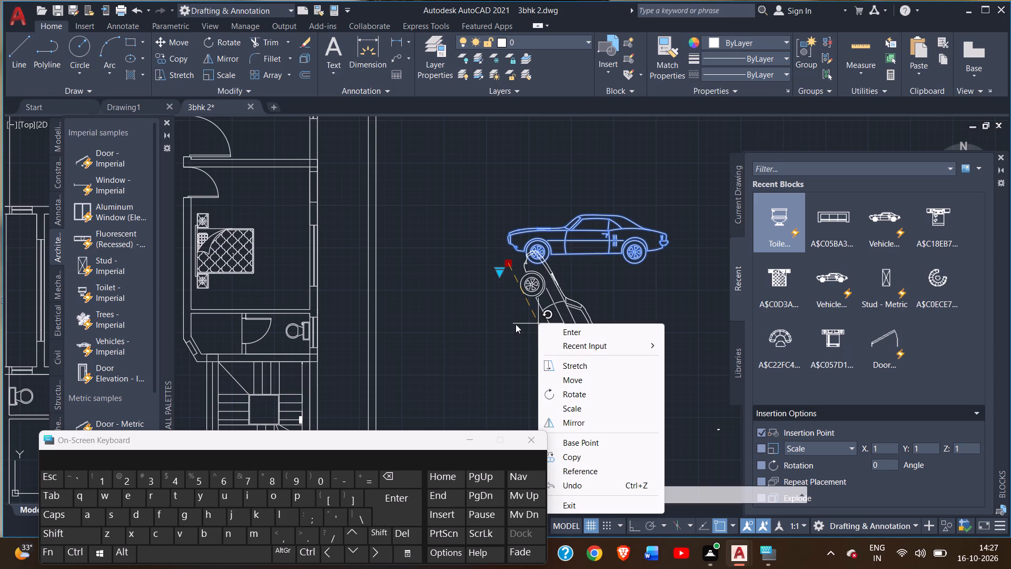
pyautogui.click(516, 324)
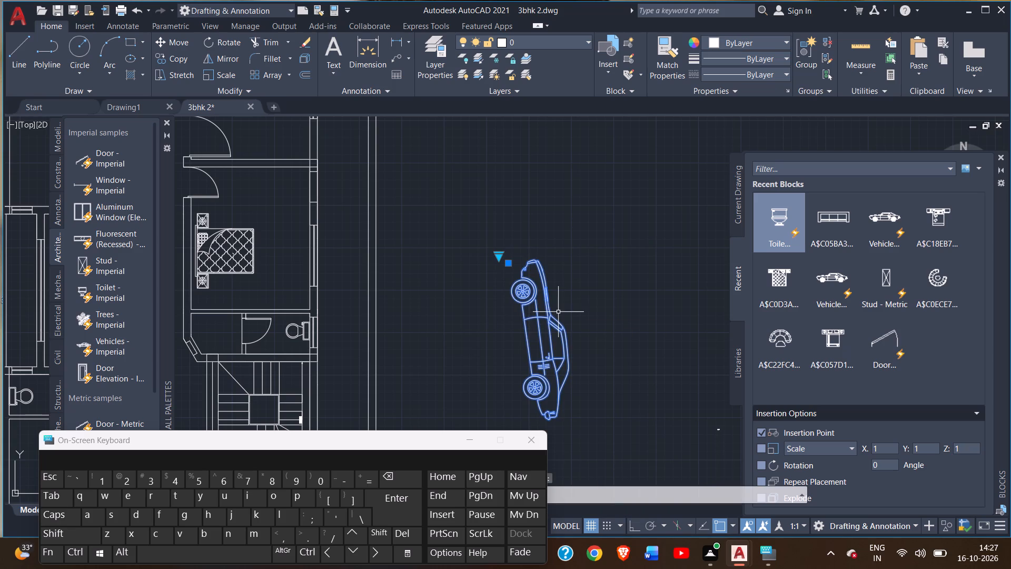
# Delete the rotated car outside the floor plan.
pyautogui.press('Delete')
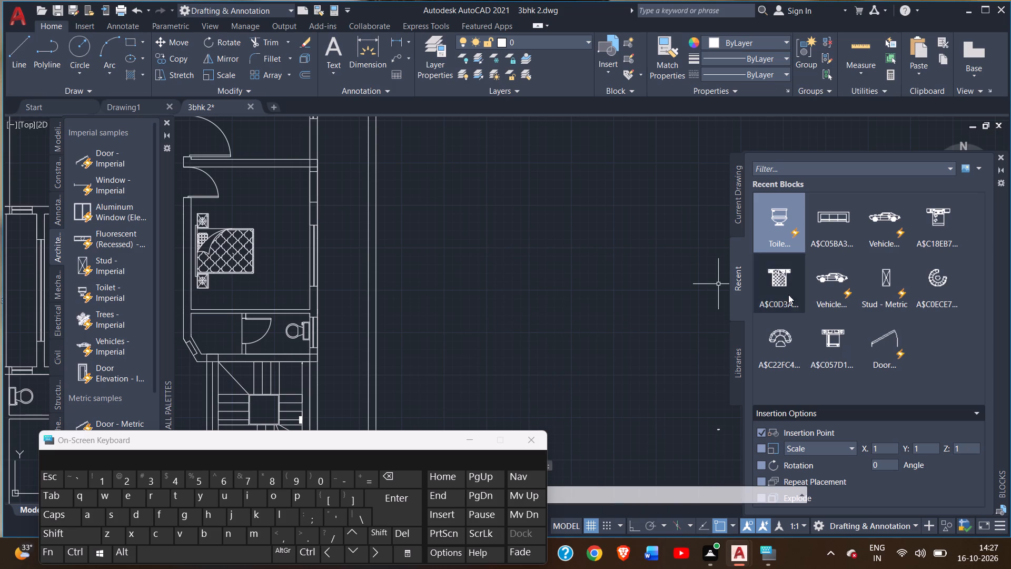
# Insert the side-view Vehicles block from the recent blocks unrotated in the empty area right of the plot boundary.
pyautogui.moveTo(837, 272); pyautogui.dragTo(527, 307)
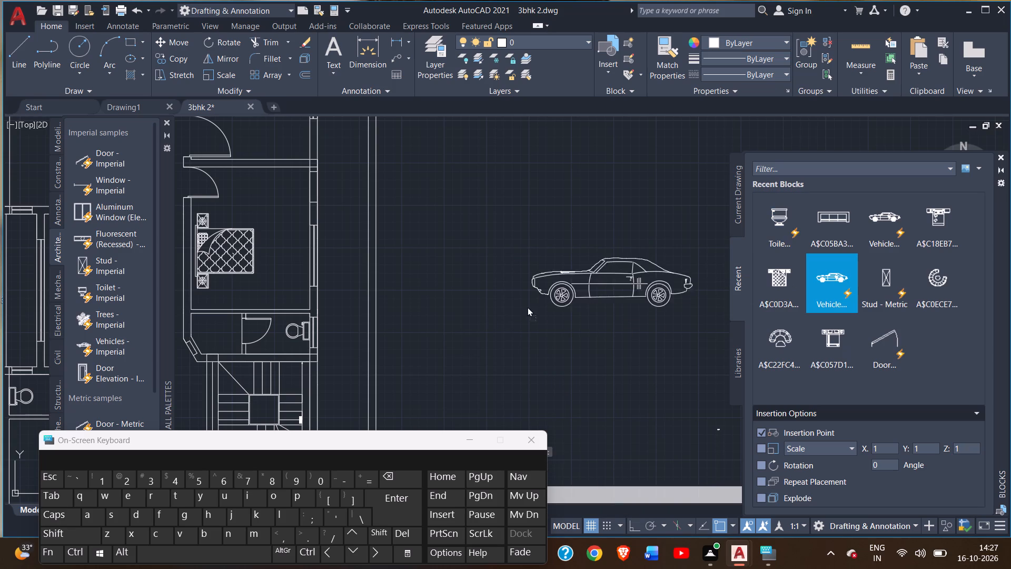
pyautogui.moveTo(527, 307); pyautogui.dragTo(527, 307)
pyautogui.click(507, 305)
pyautogui.scroll(-1, 574, 338)
pyautogui.rightClick(530, 361)
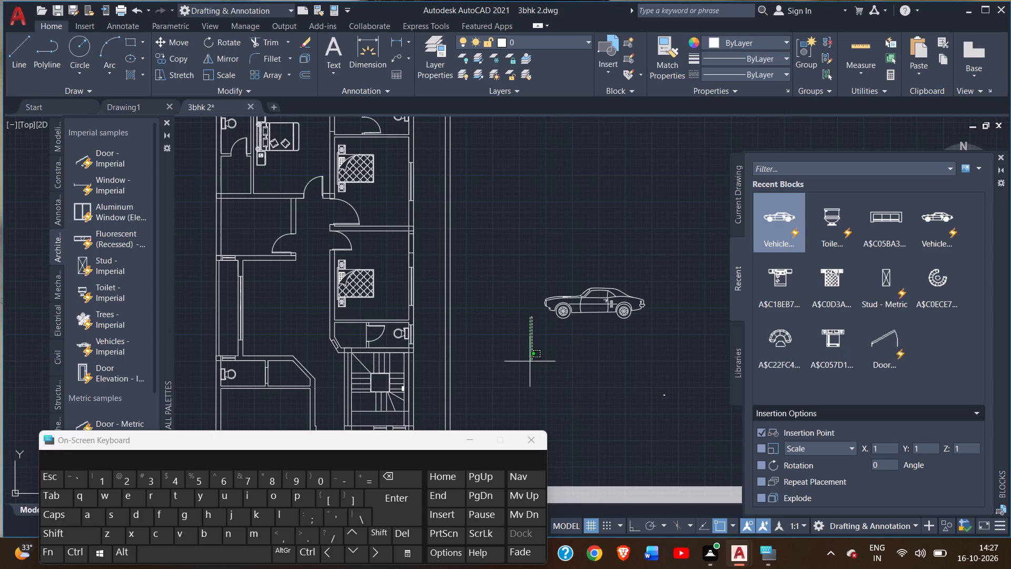
pyautogui.click(515, 383)
pyautogui.scroll(-2, 518, 383)
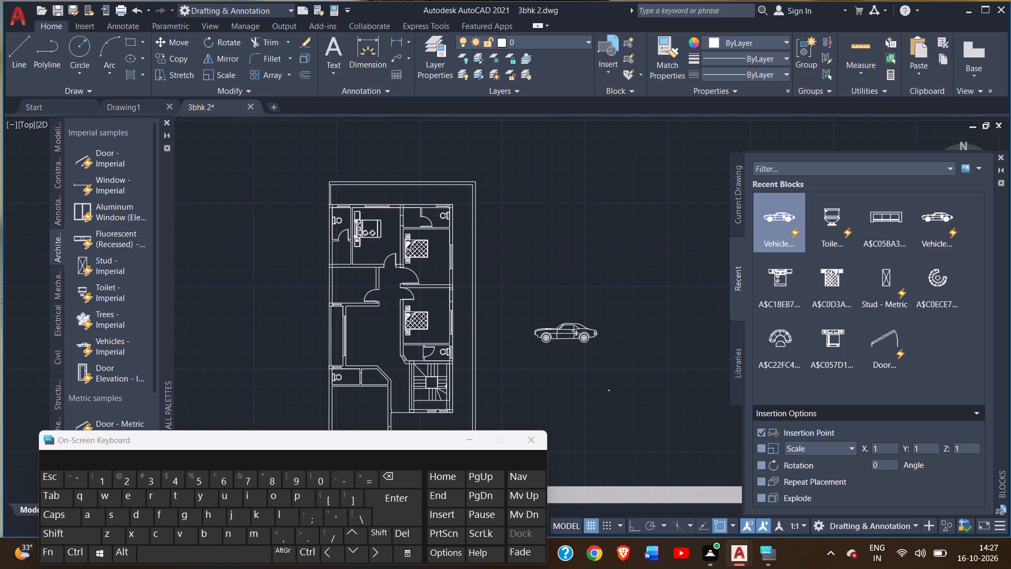
# Move the newly inserted car slightly up and to the right by its insertion point.
pyautogui.moveTo(517, 383); pyautogui.dragTo(526, 334, button='middle')
pyautogui.click(563, 301)
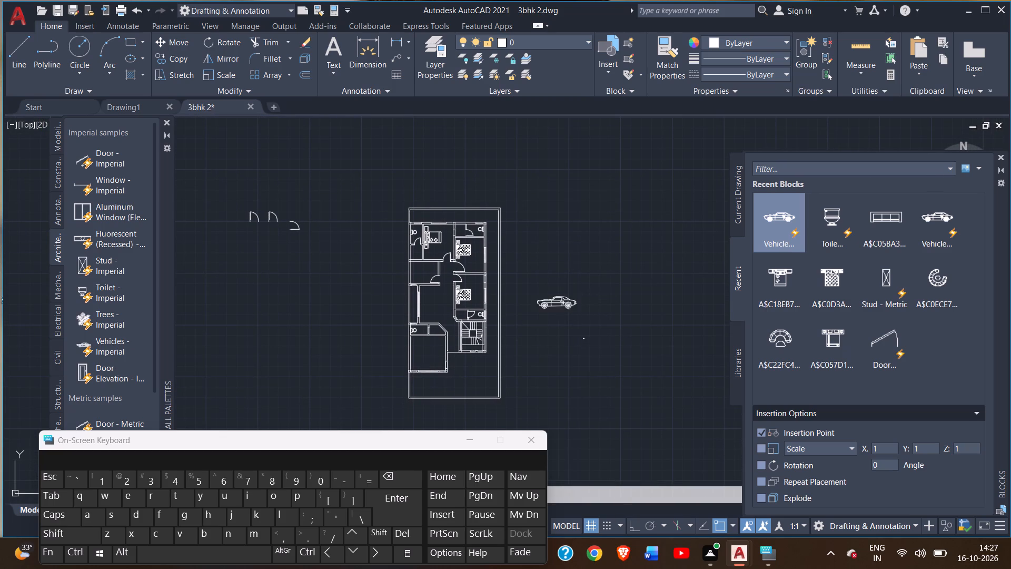
pyautogui.scroll(6, 547, 309)
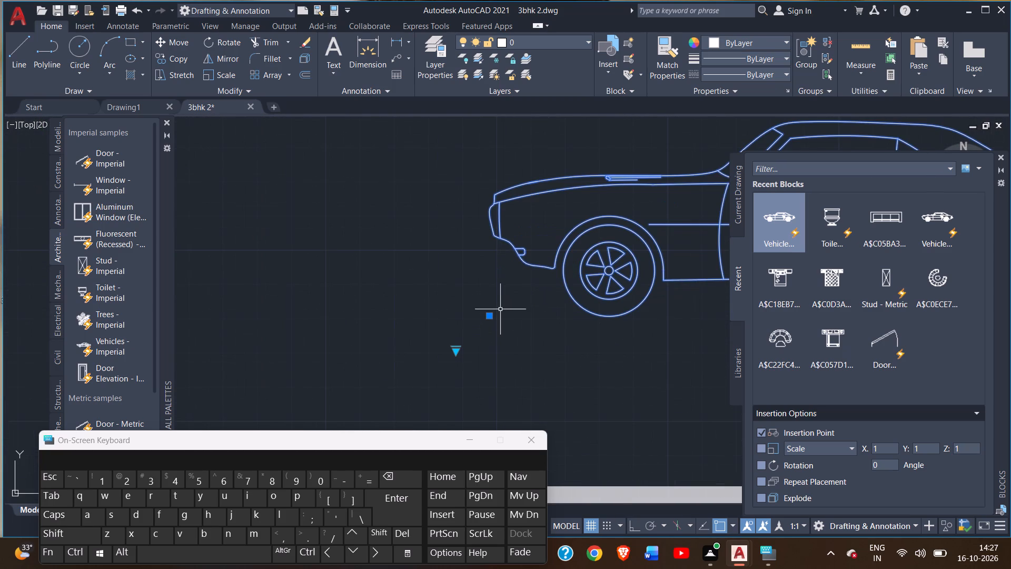
pyautogui.click(490, 315)
pyautogui.rightClick(489, 315)
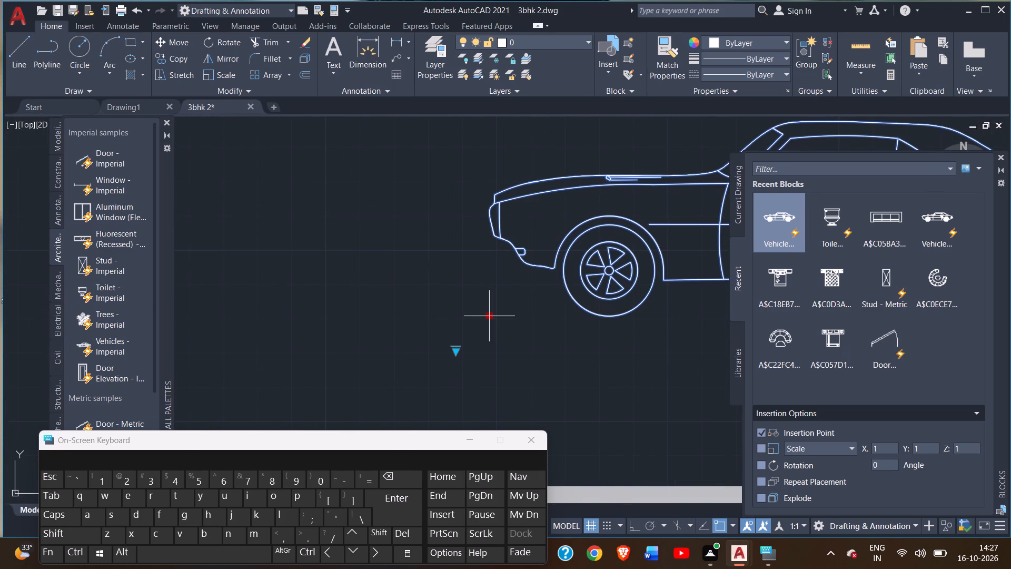
pyautogui.click(489, 315)
pyautogui.click(506, 303)
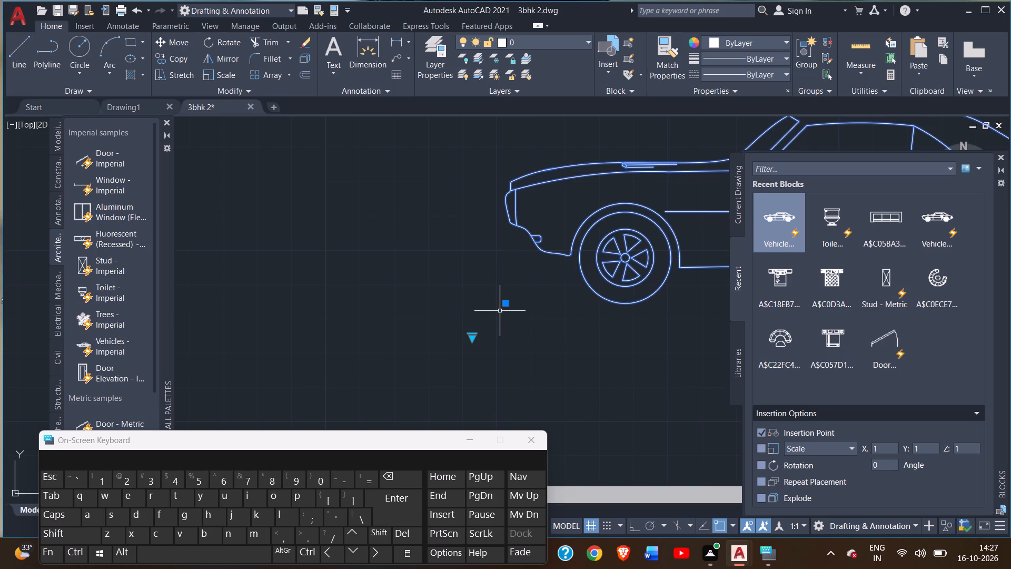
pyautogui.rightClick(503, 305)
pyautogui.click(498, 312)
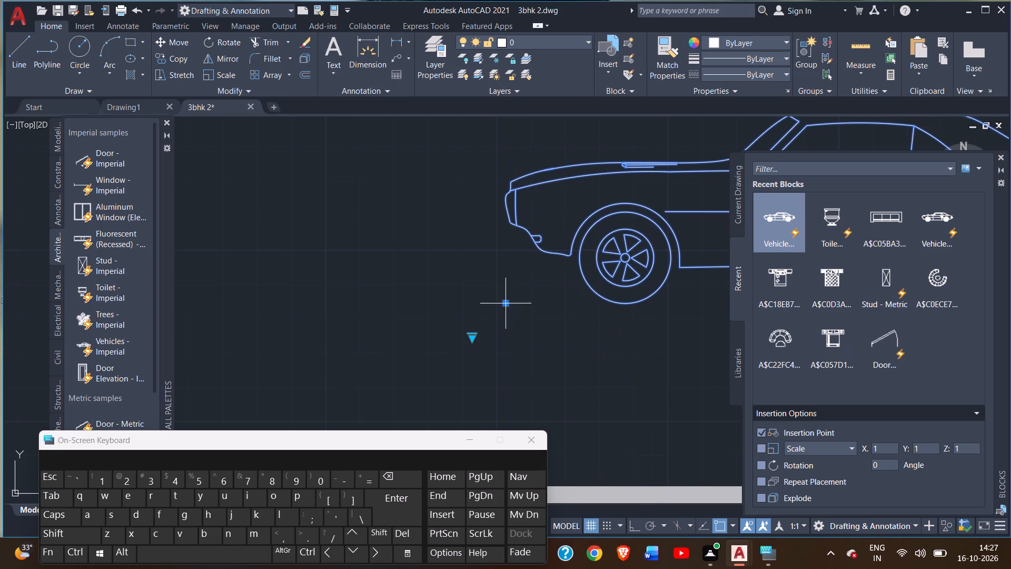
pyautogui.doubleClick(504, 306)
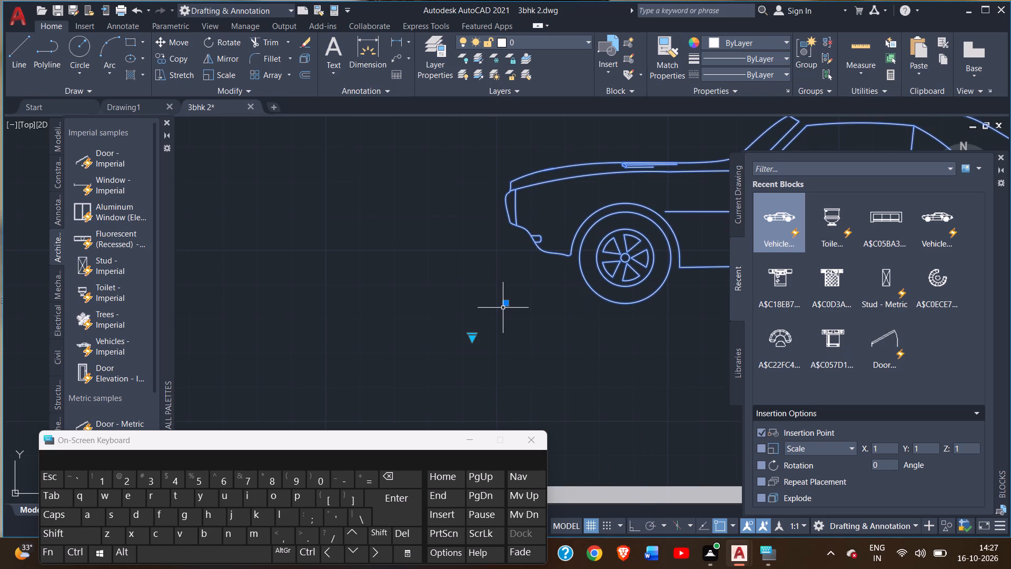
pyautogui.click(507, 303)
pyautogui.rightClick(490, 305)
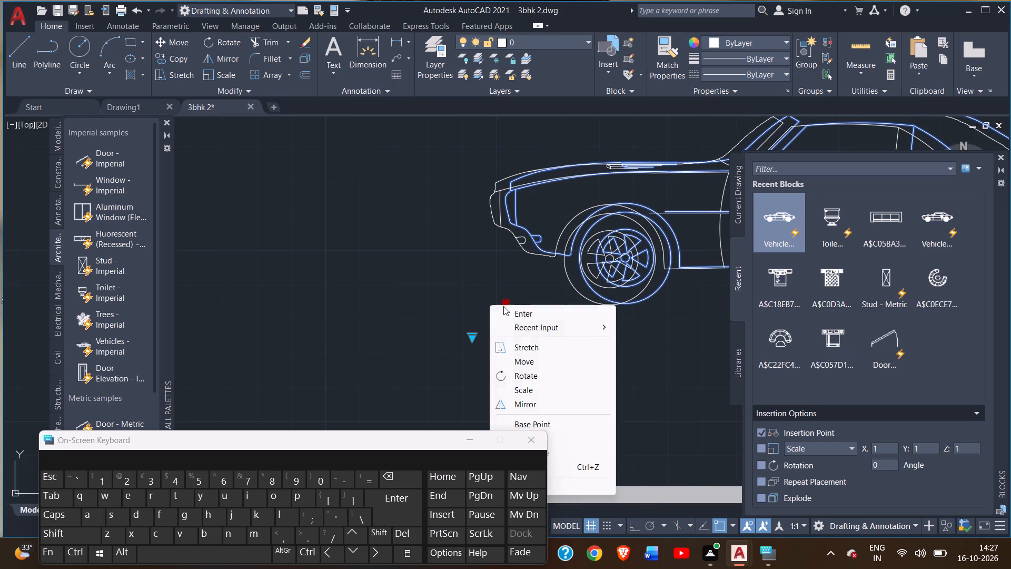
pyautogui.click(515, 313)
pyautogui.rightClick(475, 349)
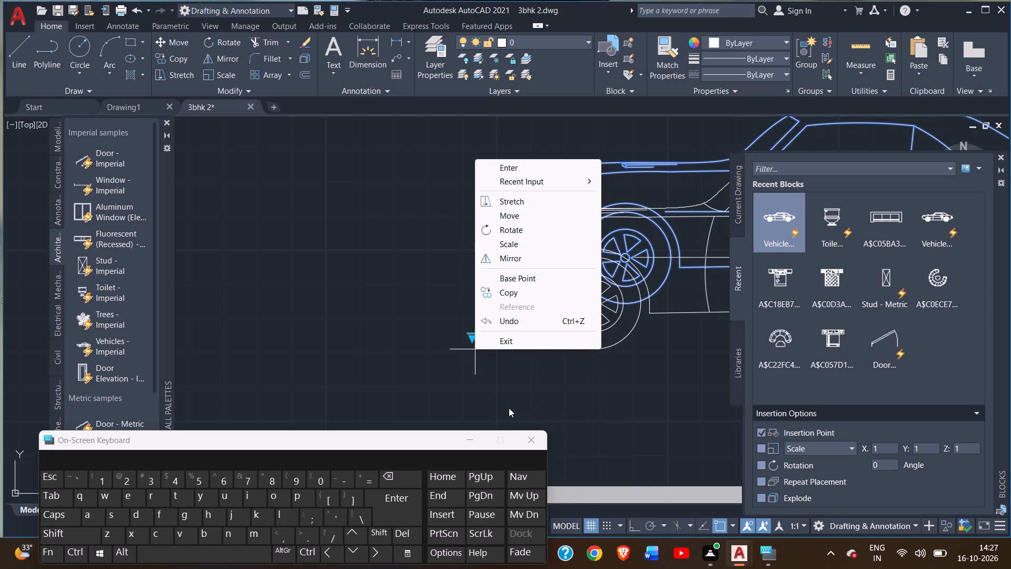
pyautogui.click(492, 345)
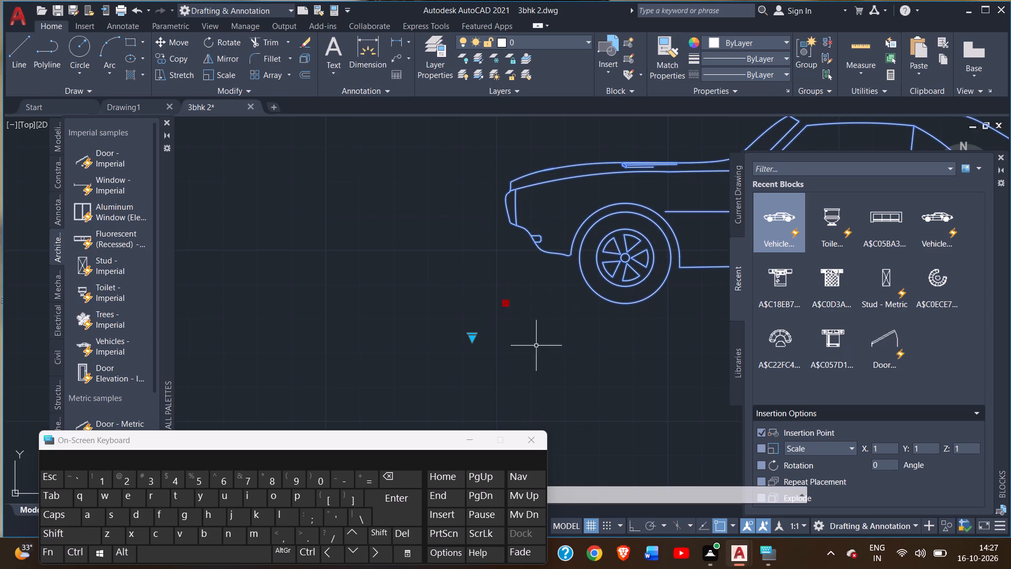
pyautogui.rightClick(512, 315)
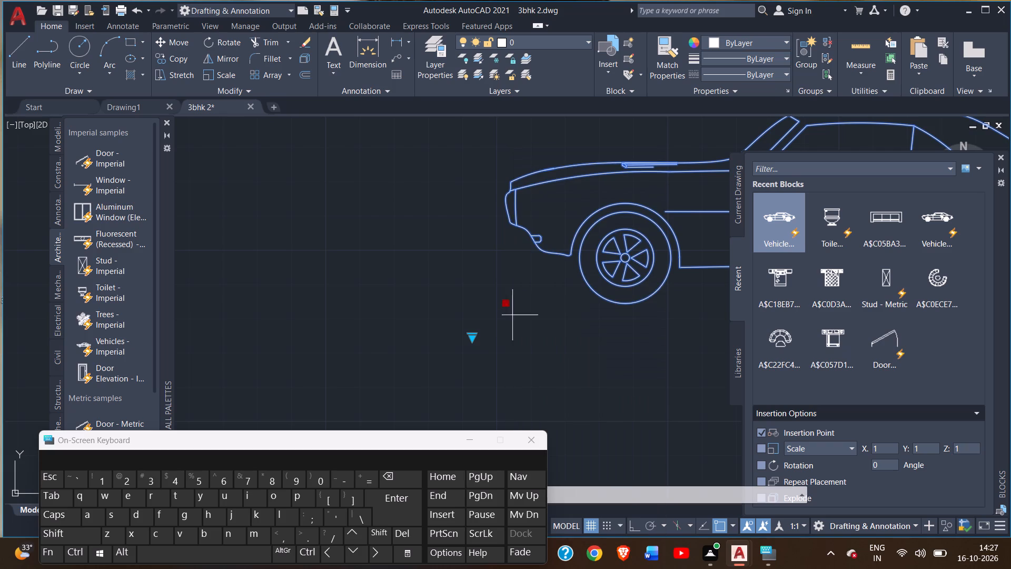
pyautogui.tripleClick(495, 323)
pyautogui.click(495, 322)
# Switch the inserted Vehicles block beside the plan from the sports car side view to Truck (Top).
pyautogui.click(474, 338)
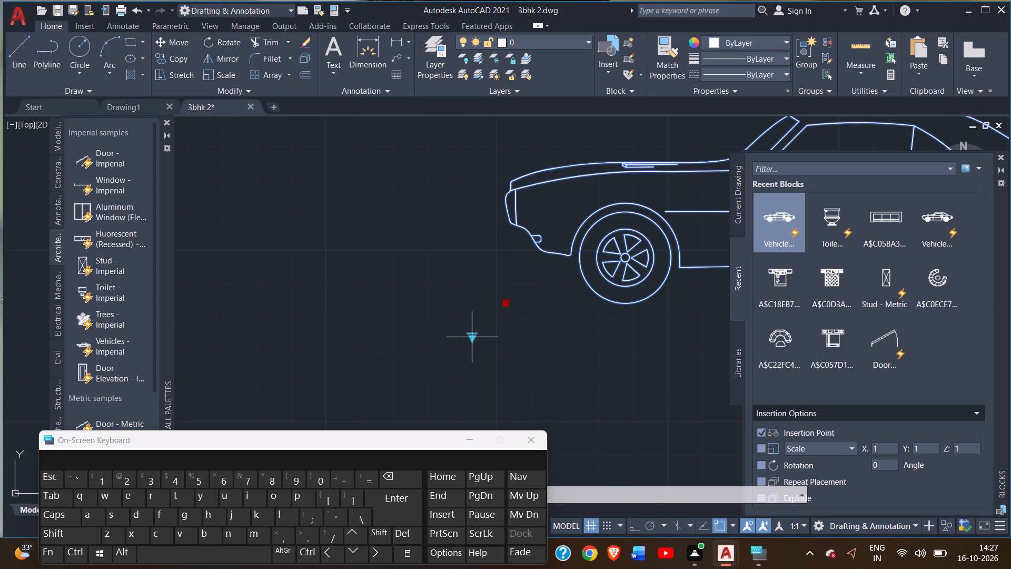
pyautogui.click(474, 338)
pyautogui.click(474, 338)
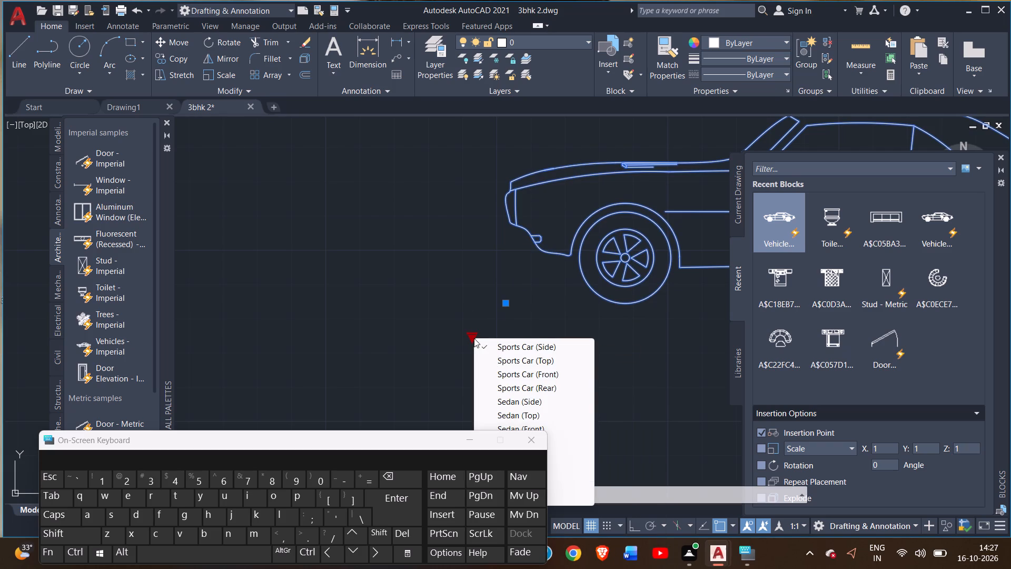
pyautogui.scroll(-2, 516, 410)
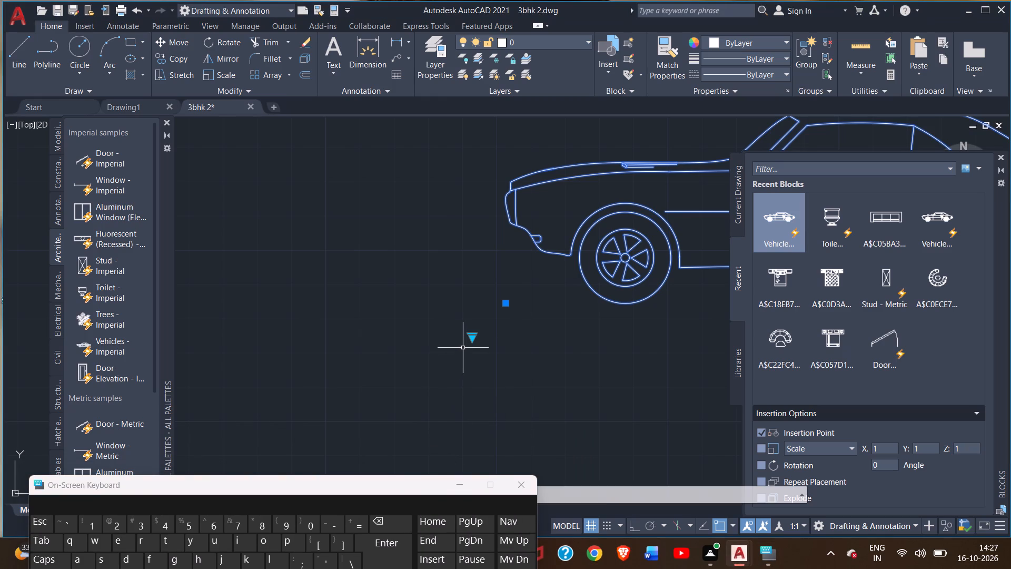
pyautogui.click(473, 339)
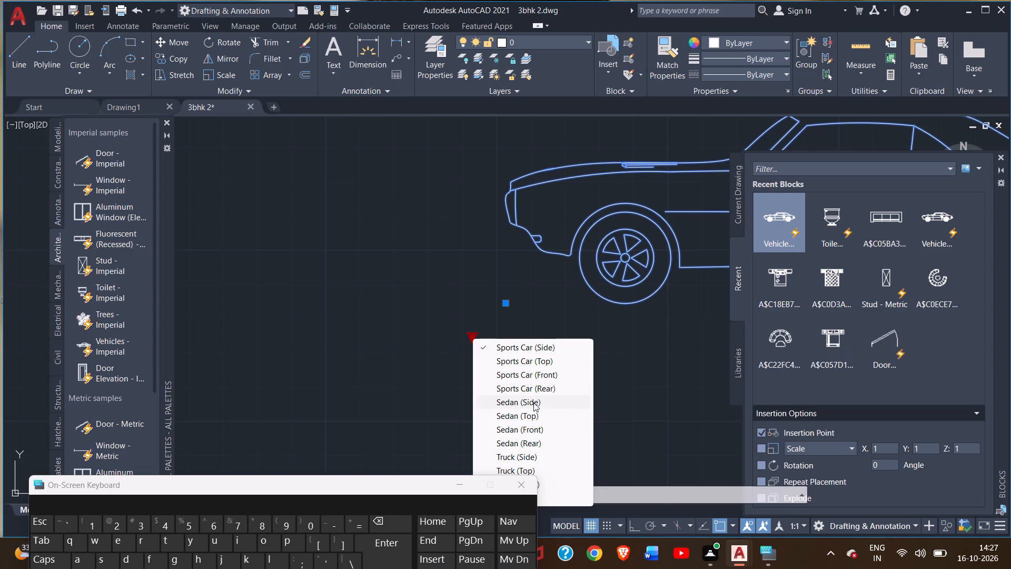
pyautogui.scroll(-2, 531, 411)
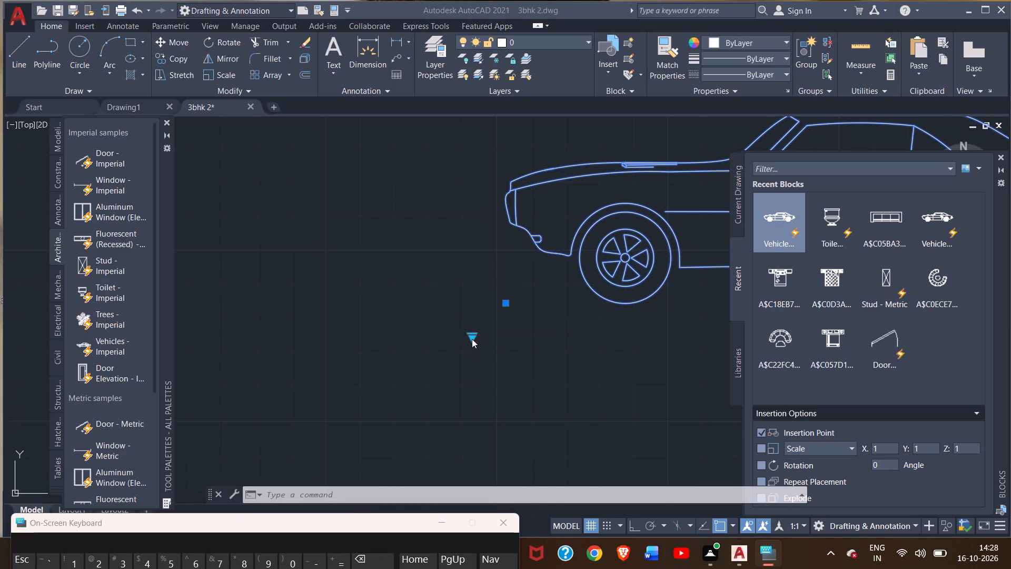
pyautogui.rightClick(472, 339)
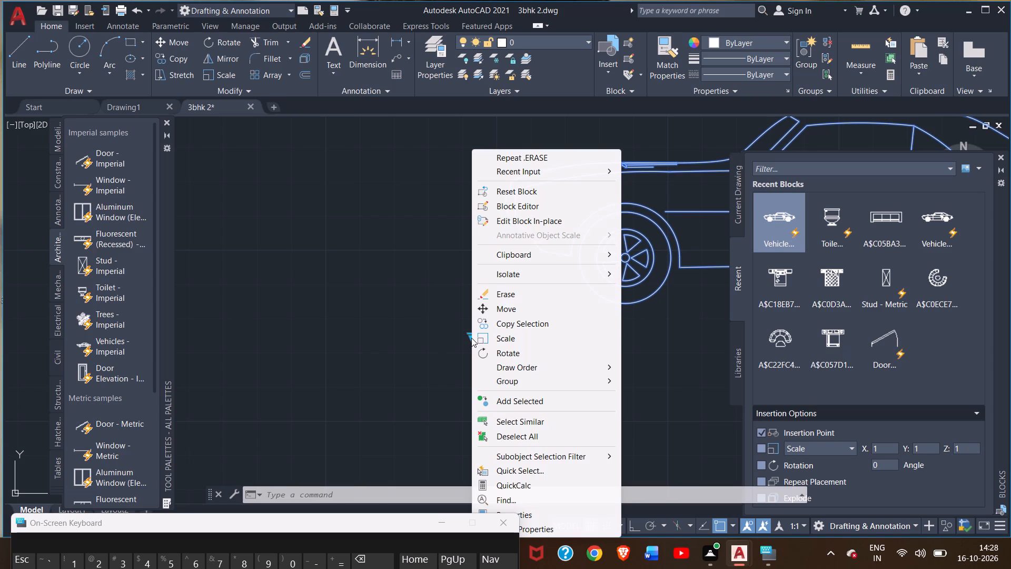
pyautogui.click(459, 335)
pyautogui.click(470, 337)
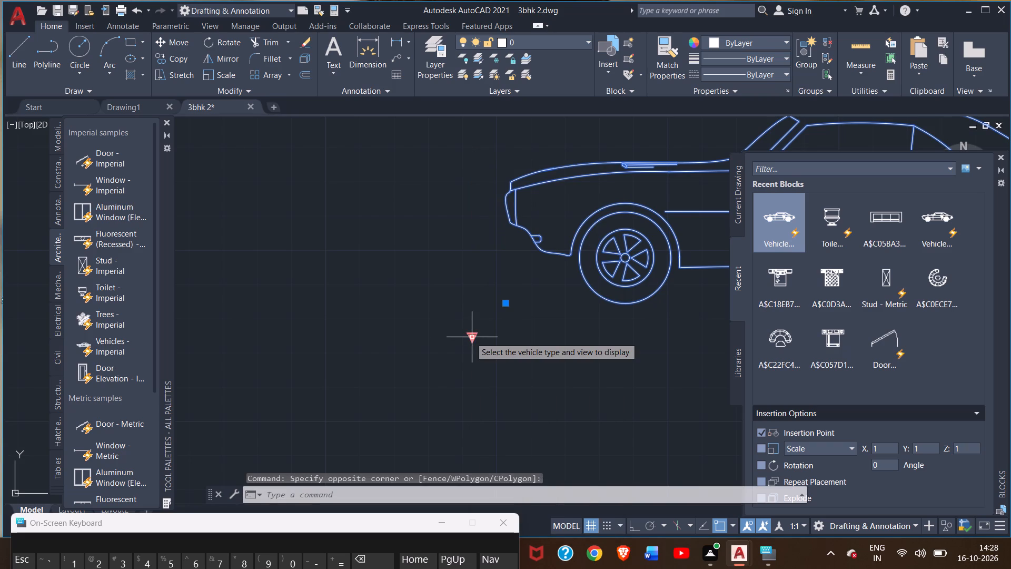
pyautogui.doubleClick(470, 337)
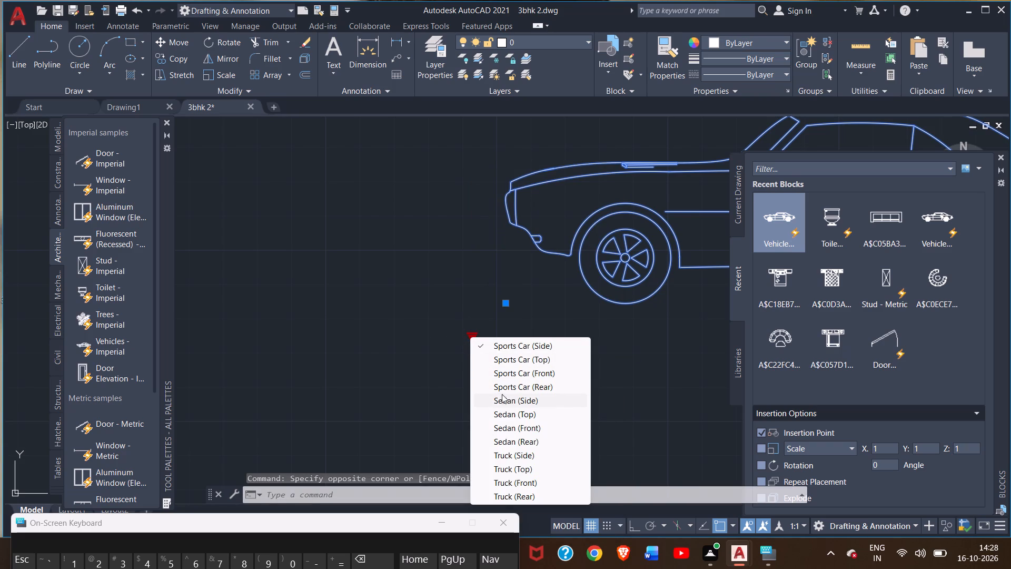
pyautogui.scroll(-2, 504, 397)
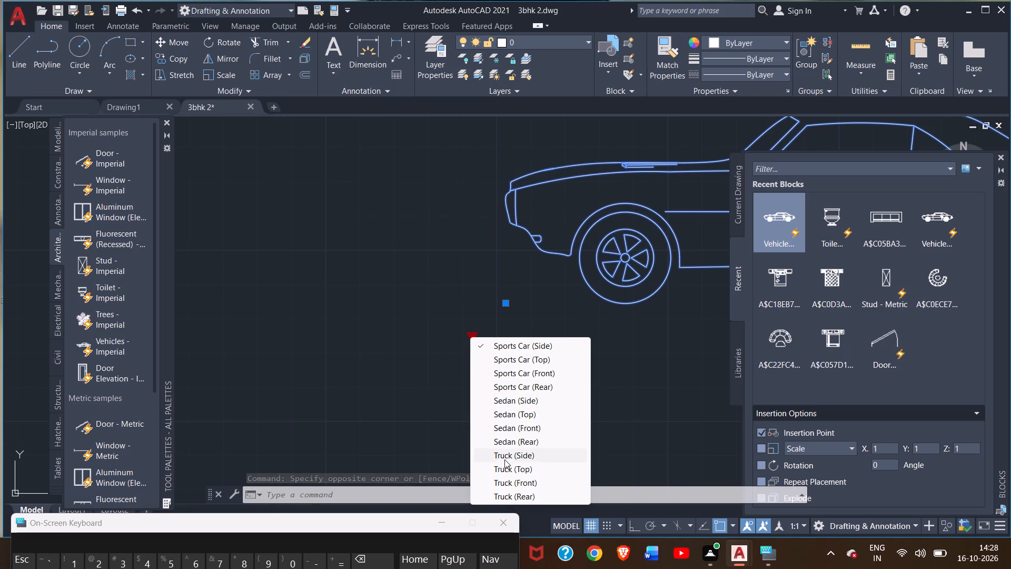
pyautogui.doubleClick(507, 468)
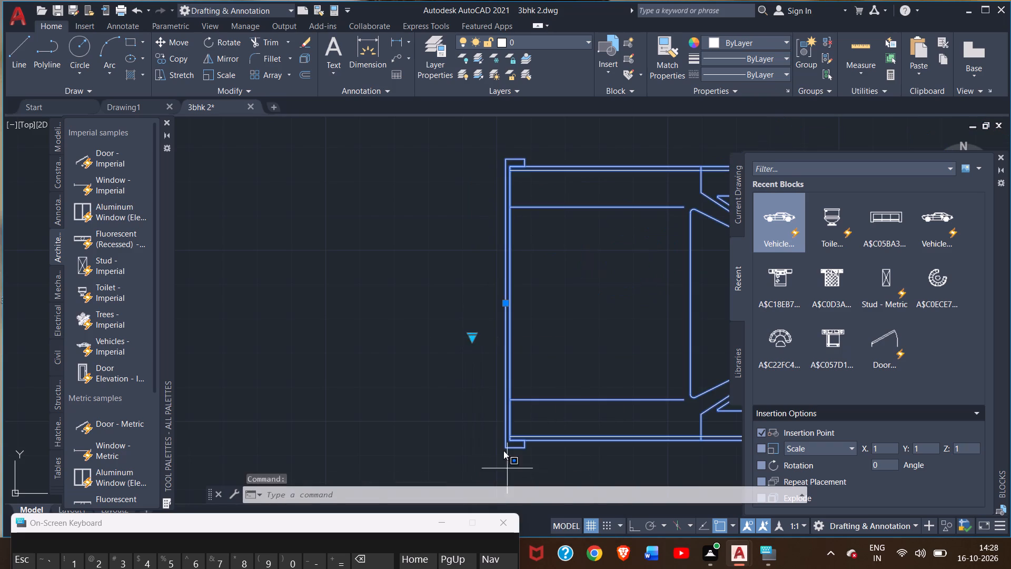
pyautogui.scroll(-4, 487, 380)
pyautogui.moveTo(470, 359); pyautogui.dragTo(508, 270, button='middle')
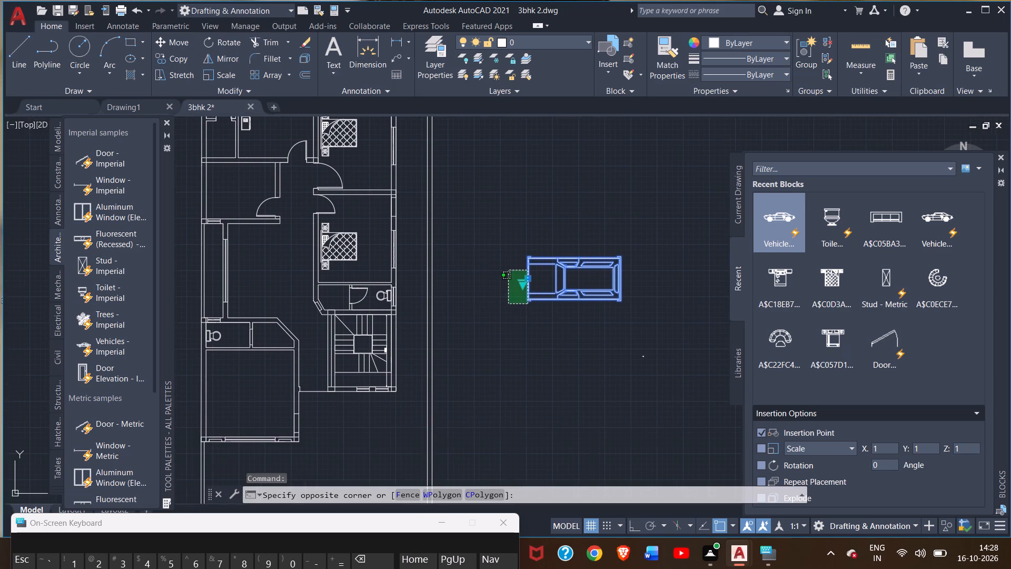
pyautogui.click(488, 343)
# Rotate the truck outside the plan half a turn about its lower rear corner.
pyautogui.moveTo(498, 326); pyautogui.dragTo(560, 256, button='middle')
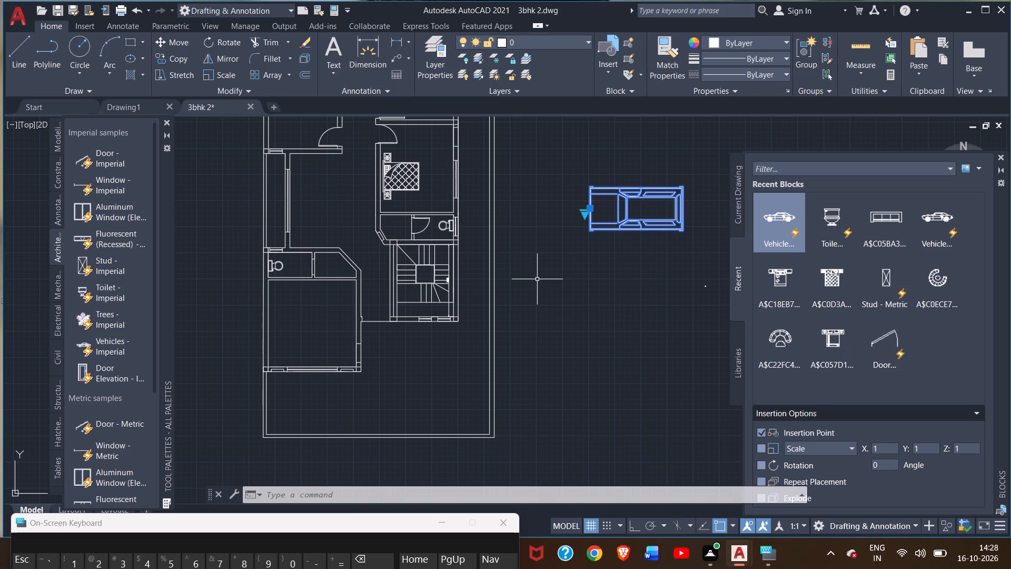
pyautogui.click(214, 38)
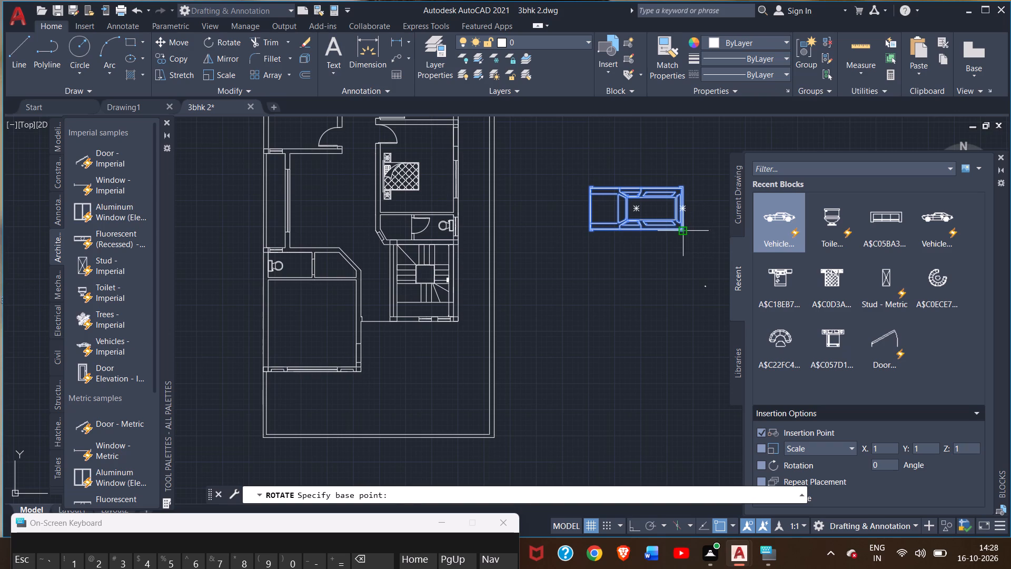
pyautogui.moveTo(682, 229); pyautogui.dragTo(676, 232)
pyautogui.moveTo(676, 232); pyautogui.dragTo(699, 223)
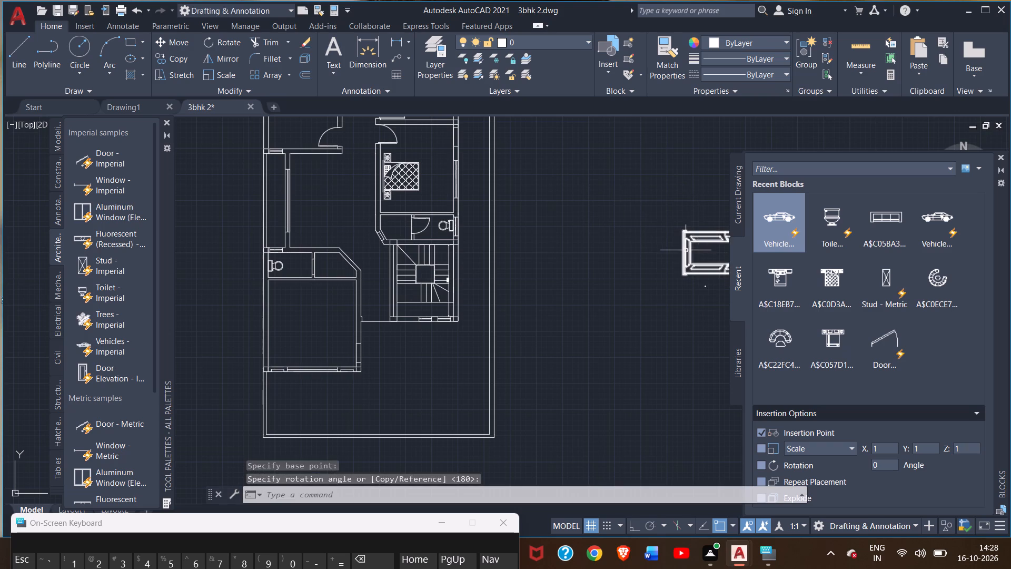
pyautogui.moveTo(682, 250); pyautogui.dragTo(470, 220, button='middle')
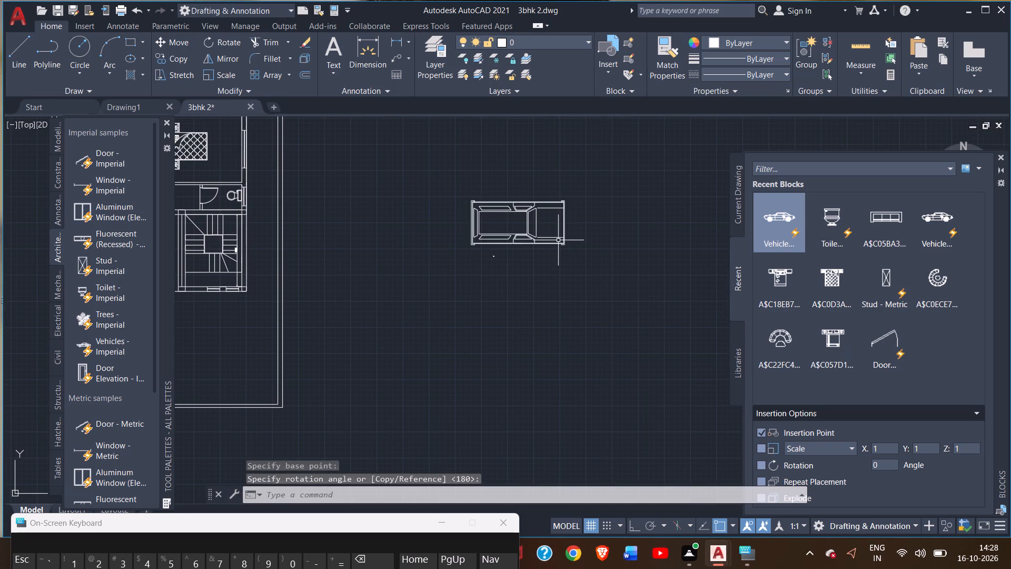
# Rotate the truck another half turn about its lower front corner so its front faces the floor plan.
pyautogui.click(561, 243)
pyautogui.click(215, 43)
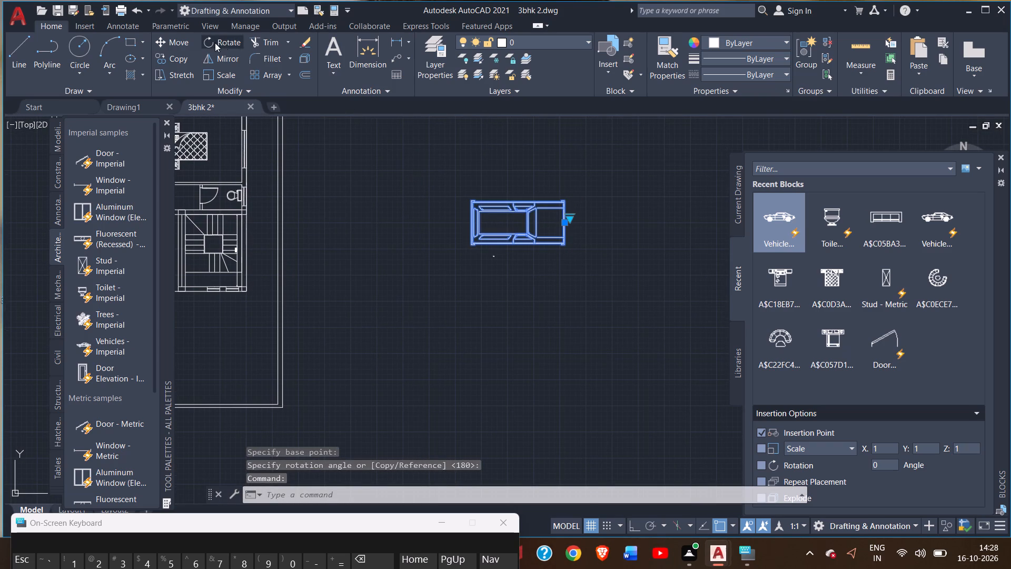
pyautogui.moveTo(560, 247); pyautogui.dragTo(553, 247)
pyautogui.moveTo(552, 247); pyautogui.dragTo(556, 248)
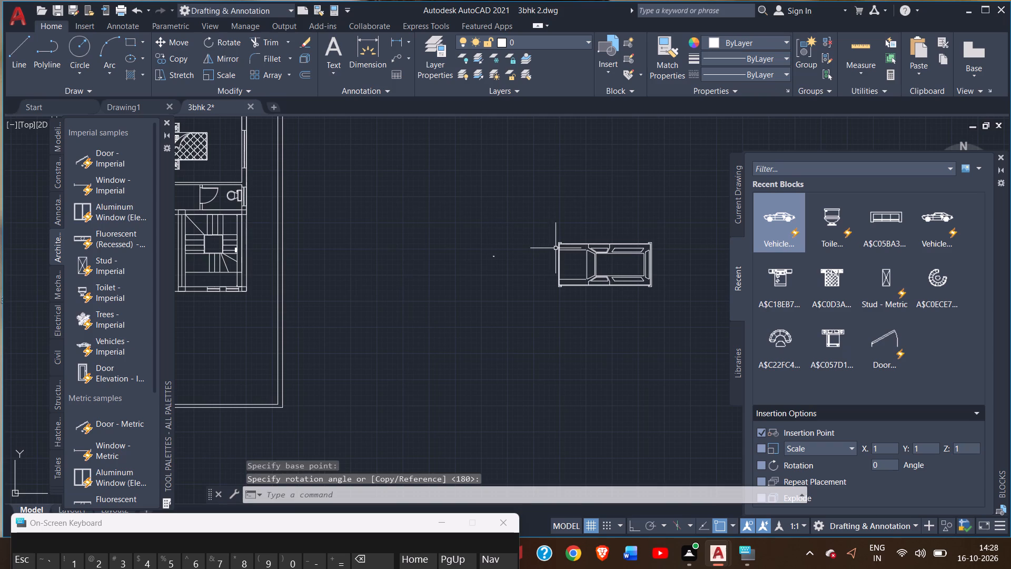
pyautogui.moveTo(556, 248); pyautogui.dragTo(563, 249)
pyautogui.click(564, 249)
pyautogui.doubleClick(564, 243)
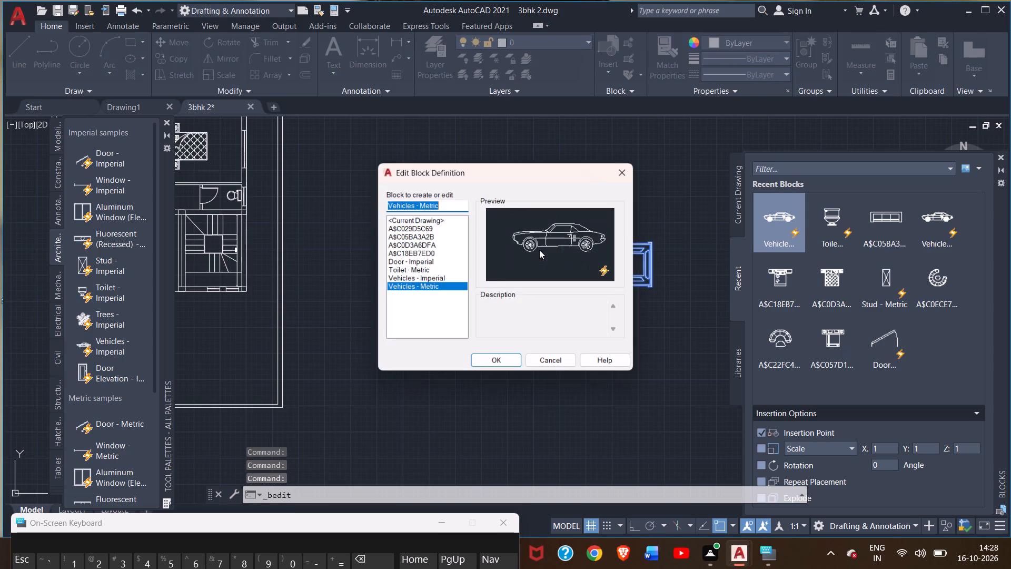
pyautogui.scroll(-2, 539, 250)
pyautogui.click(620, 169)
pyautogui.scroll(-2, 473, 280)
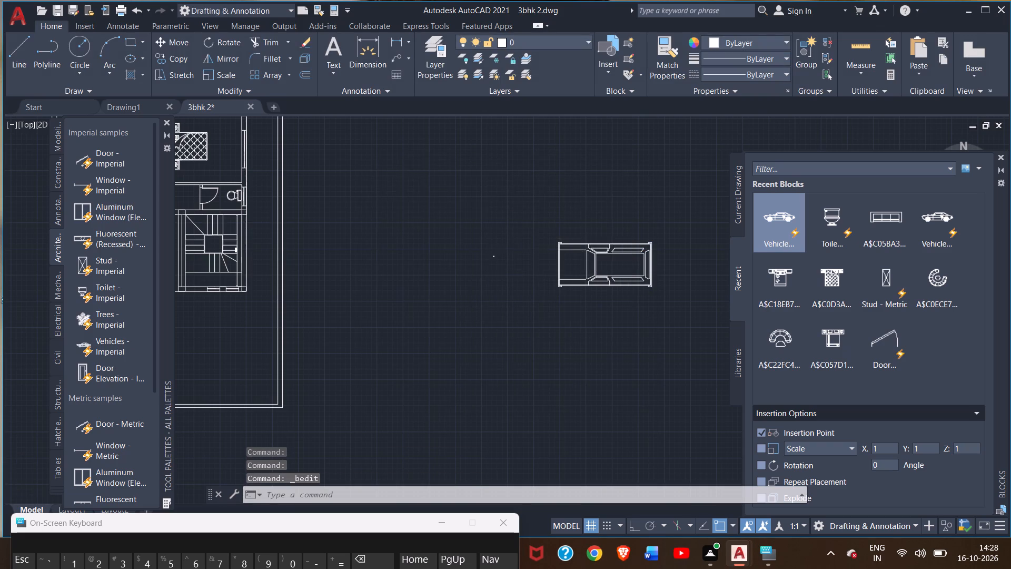
# Rotate the truck a quarter turn clockwise about its lower rear corner so it stands vertically with its front up.
pyautogui.moveTo(475, 269); pyautogui.dragTo(459, 238, button='middle')
pyautogui.scroll(2, 497, 241)
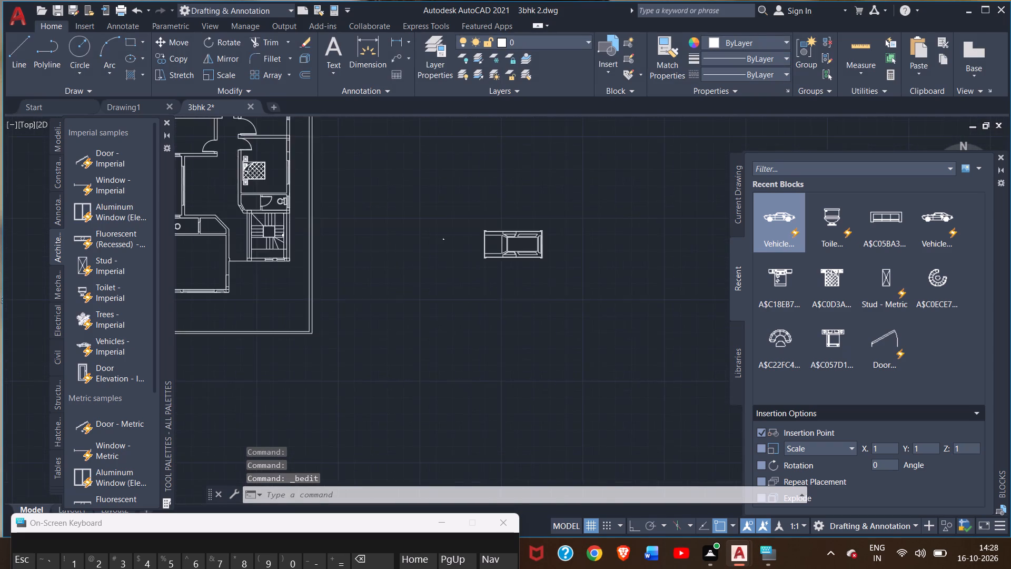
pyautogui.click(502, 230)
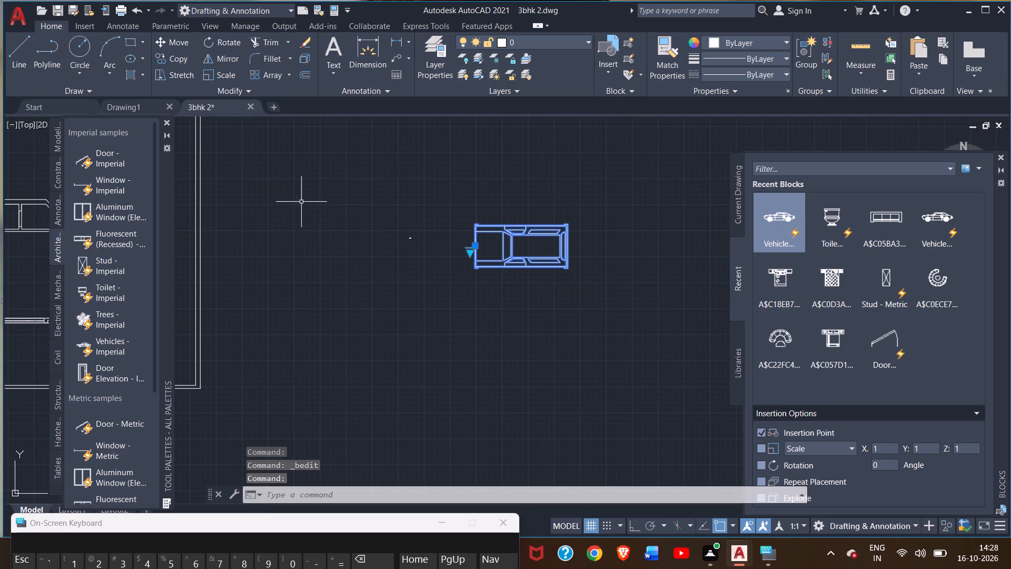
pyautogui.moveTo(314, 209); pyautogui.dragTo(114, 184, button='middle')
pyautogui.scroll(3, 256, 189)
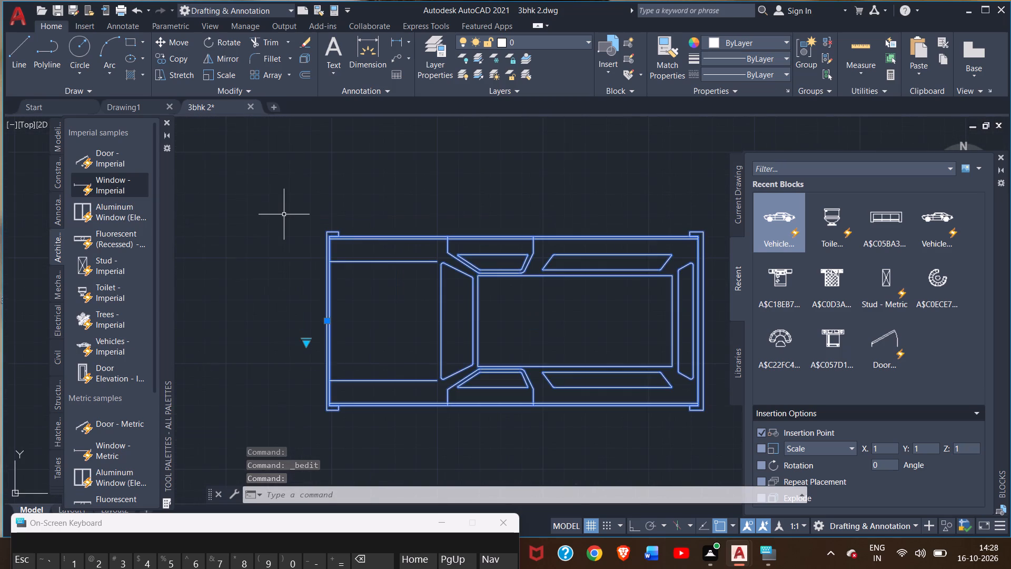
pyautogui.scroll(-1, 284, 214)
pyautogui.moveTo(292, 234); pyautogui.dragTo(263, 215, button='middle')
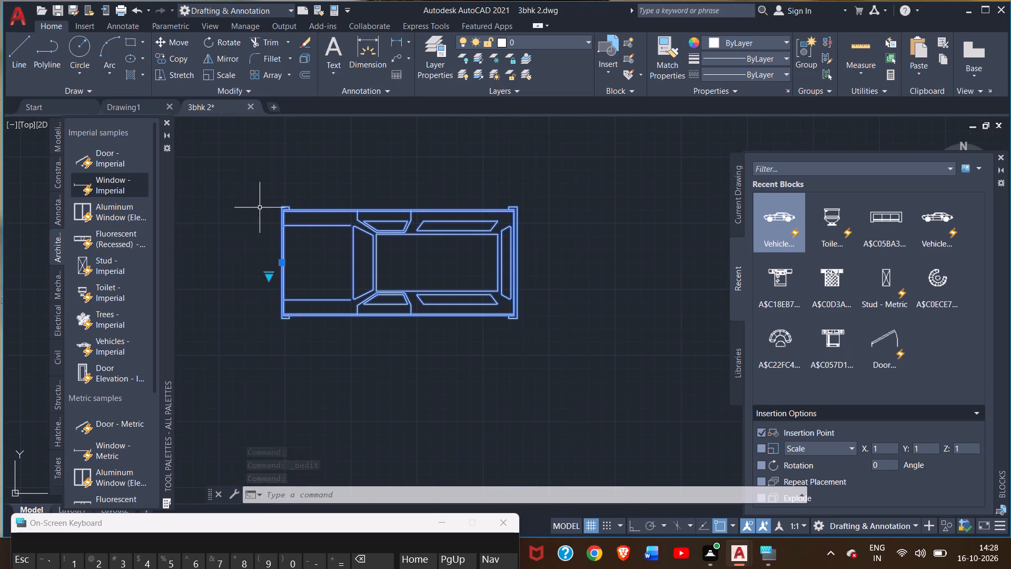
pyautogui.click(214, 46)
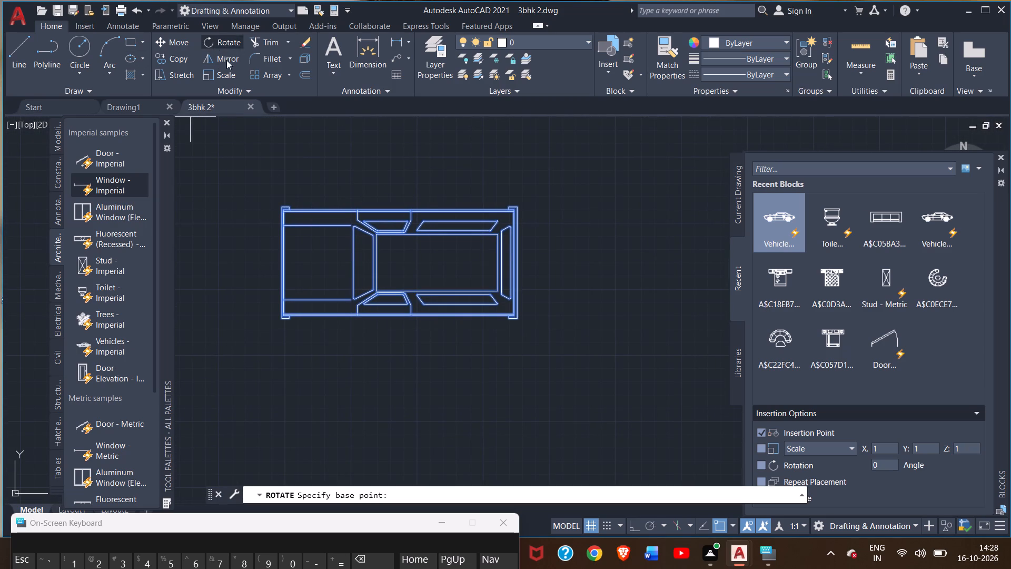
pyautogui.moveTo(518, 318); pyautogui.dragTo(517, 329)
pyautogui.click(517, 329)
pyautogui.scroll(-2, 497, 337)
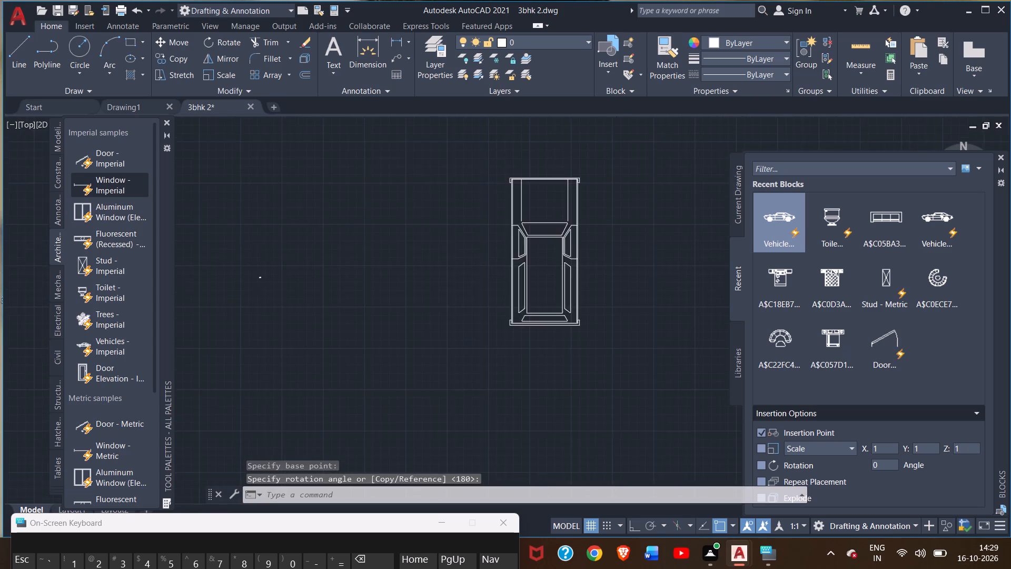
# Move the truck from outside the plan into the open parking area below the staircase, beside the lower-left room.
pyautogui.rightClick(480, 314)
pyautogui.click(443, 320)
pyautogui.click(446, 322)
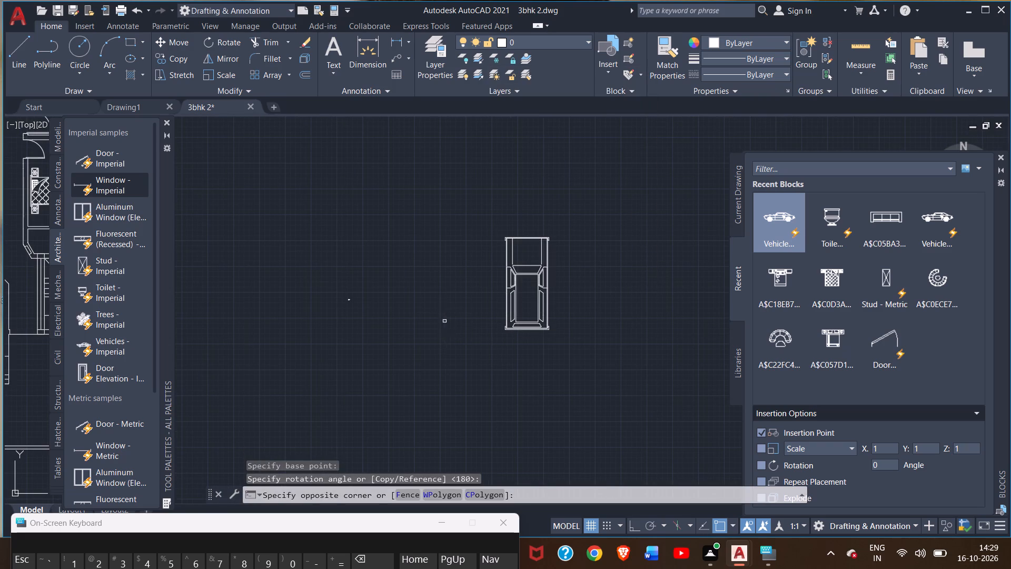
pyautogui.scroll(-2, 432, 340)
pyautogui.moveTo(431, 341); pyautogui.dragTo(468, 295, button='middle')
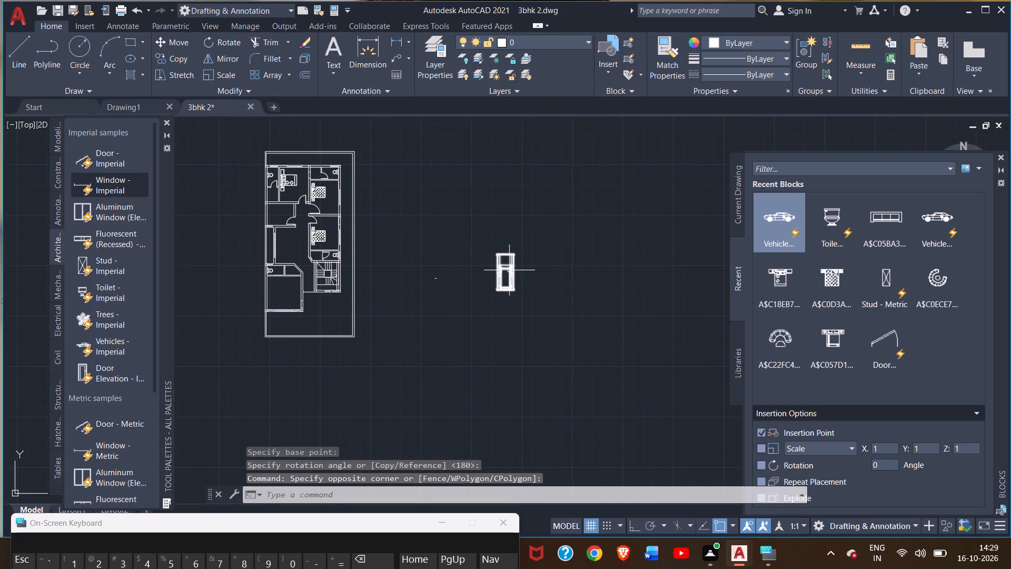
pyautogui.click(509, 269)
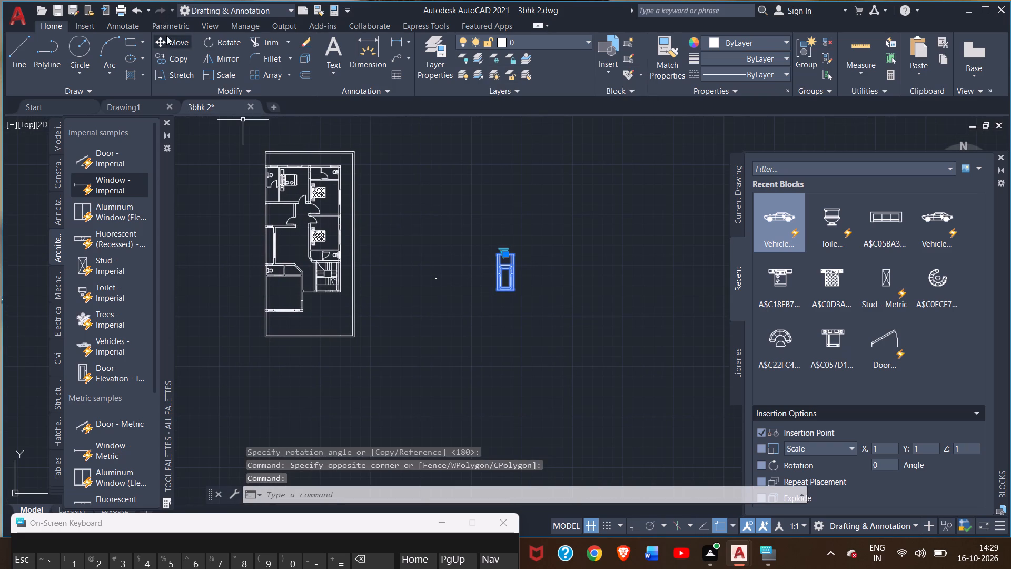
pyautogui.click(166, 37)
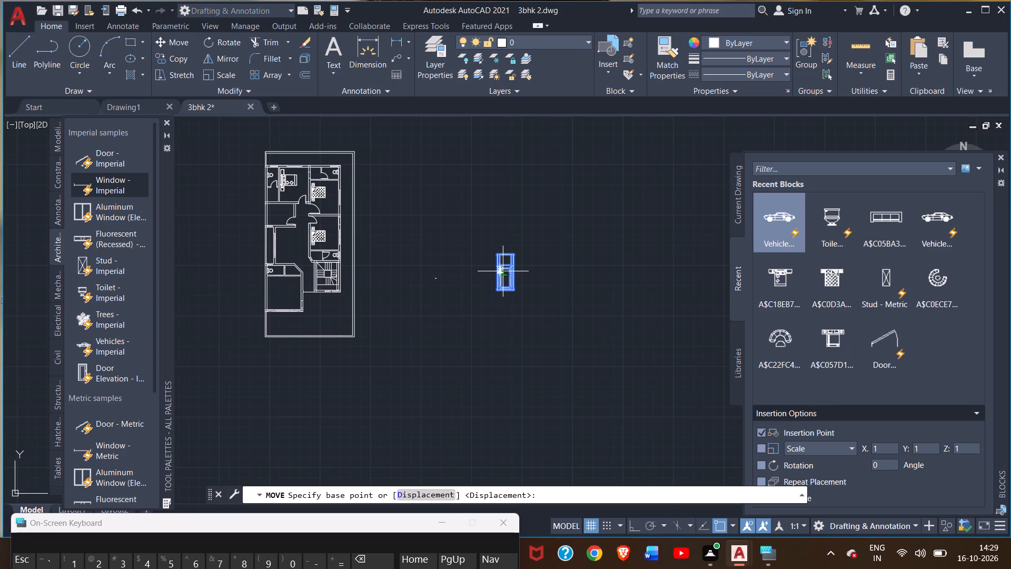
pyautogui.scroll(2, 506, 273)
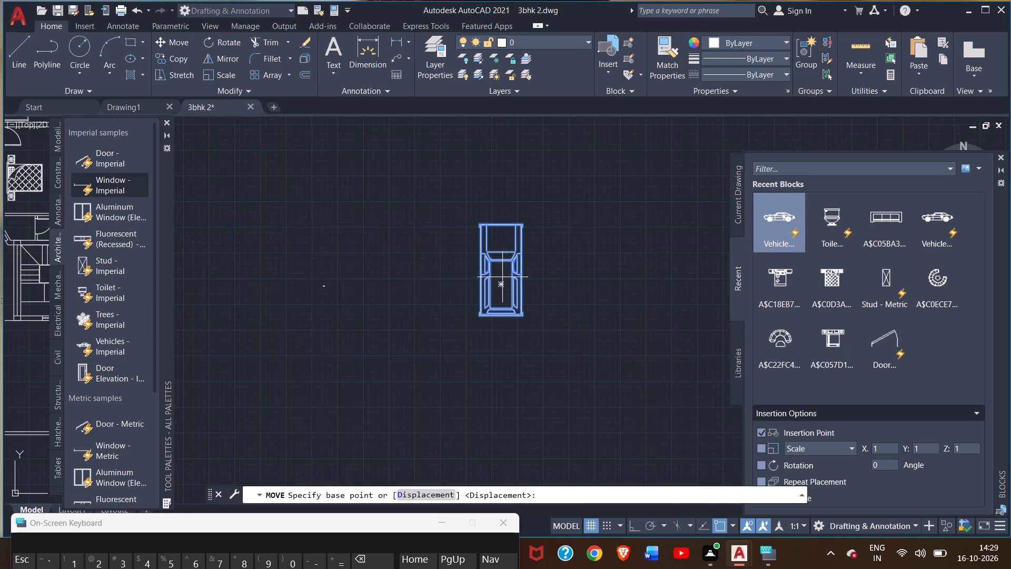
pyautogui.moveTo(499, 283); pyautogui.dragTo(342, 342)
pyautogui.scroll(-2, 344, 339)
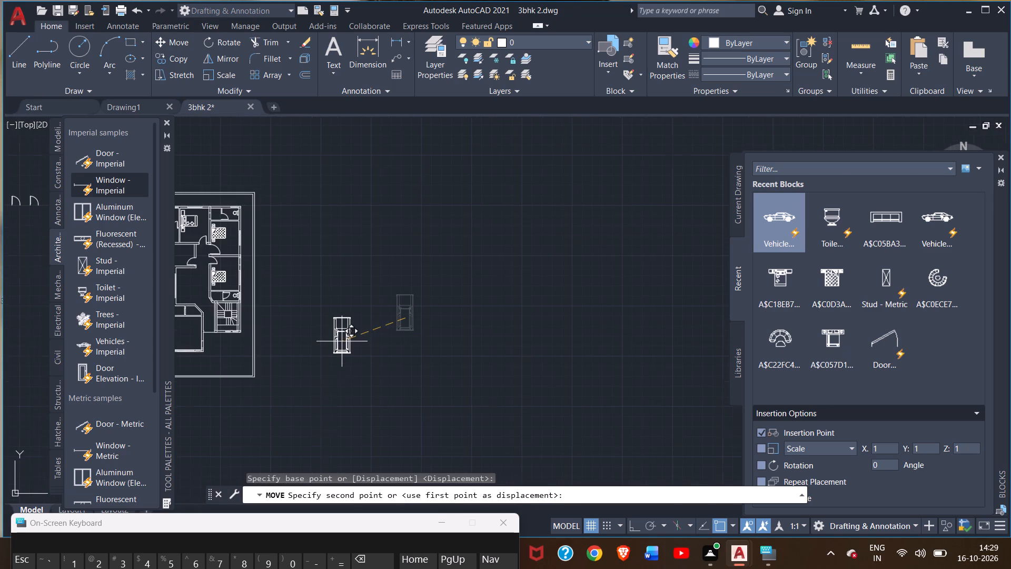
pyautogui.moveTo(342, 342); pyautogui.dragTo(219, 369)
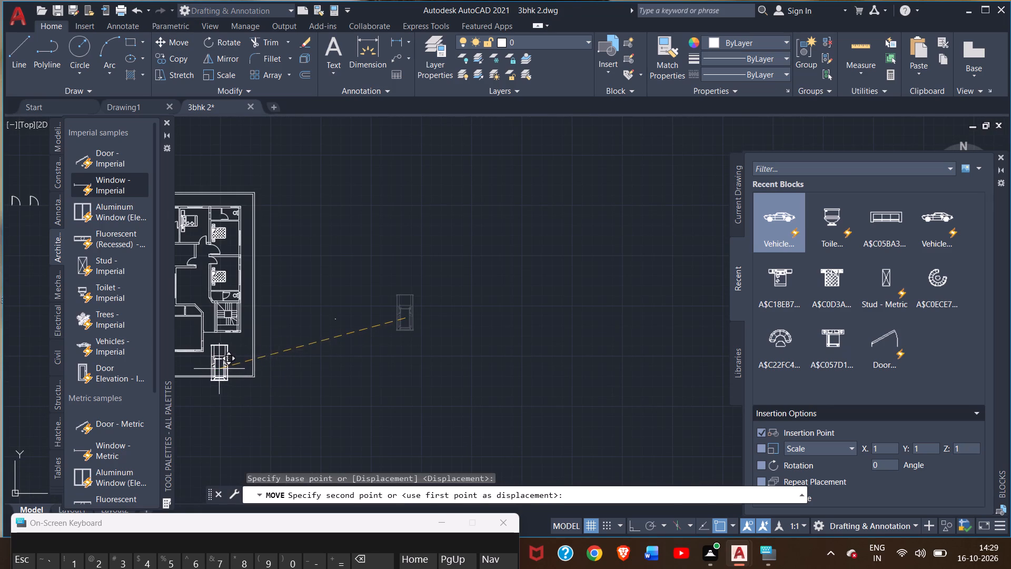
pyautogui.moveTo(219, 369); pyautogui.dragTo(214, 363)
pyautogui.click(214, 363)
# Copy the parked truck horizontally to its right so two trucks stand side by side below the staircase.
pyautogui.moveTo(318, 297); pyautogui.dragTo(466, 214, button='middle')
pyautogui.scroll(3, 367, 264)
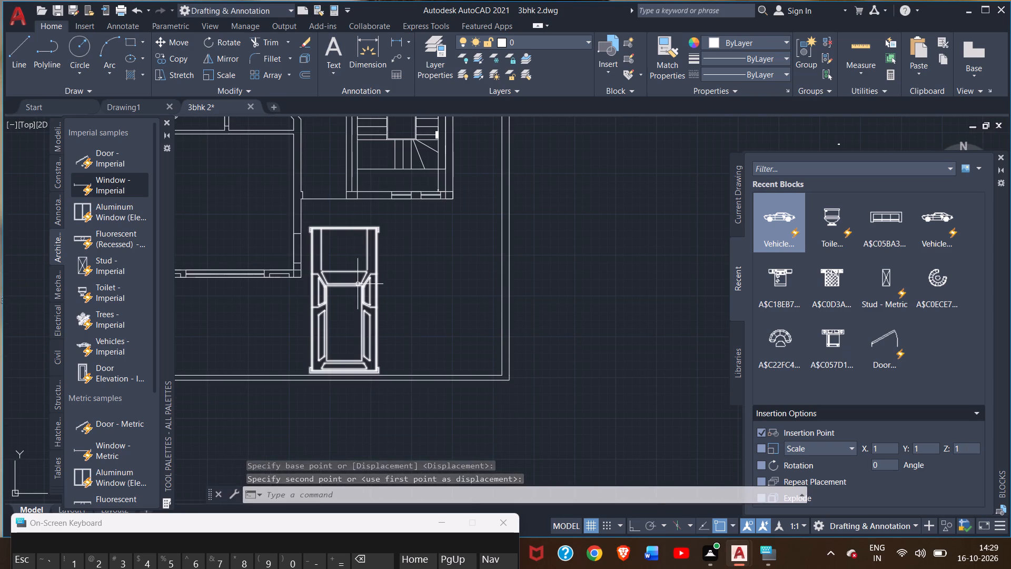
pyautogui.click(358, 284)
pyautogui.click(175, 61)
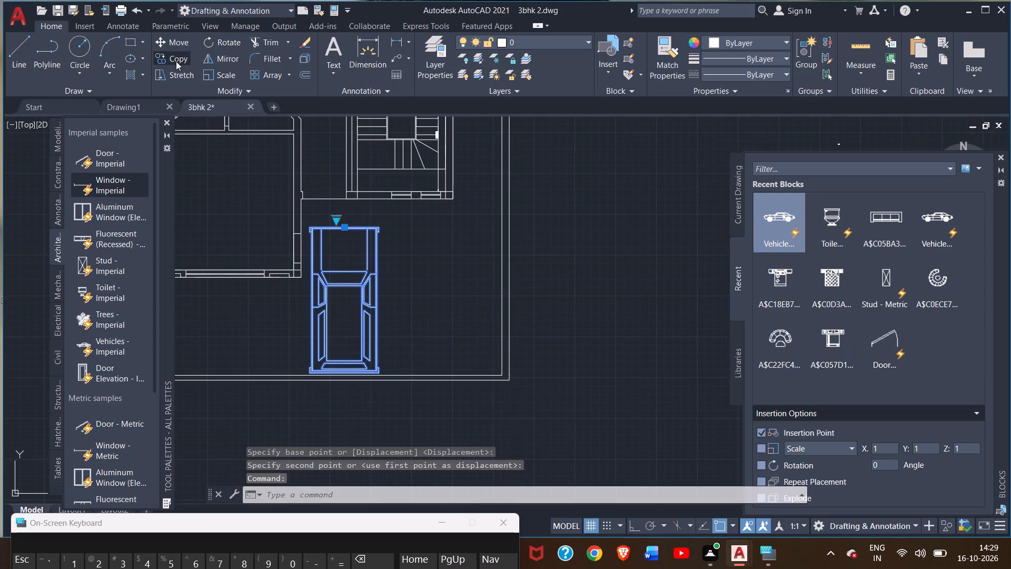
pyautogui.moveTo(343, 322); pyautogui.dragTo(372, 320)
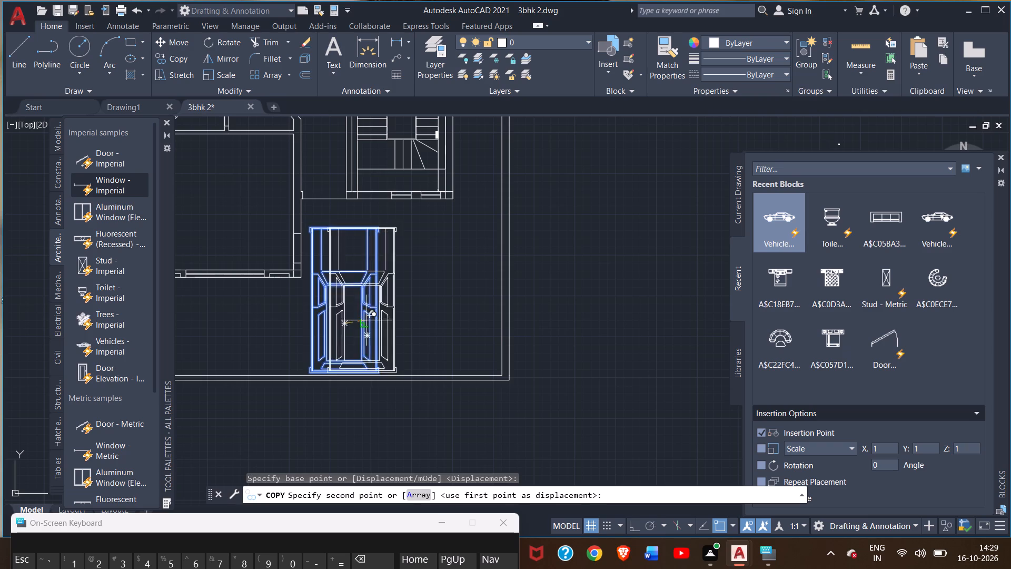
pyautogui.moveTo(372, 320); pyautogui.dragTo(421, 324)
pyautogui.tripleClick(421, 324)
pyautogui.click(421, 324)
pyautogui.rightClick(544, 279)
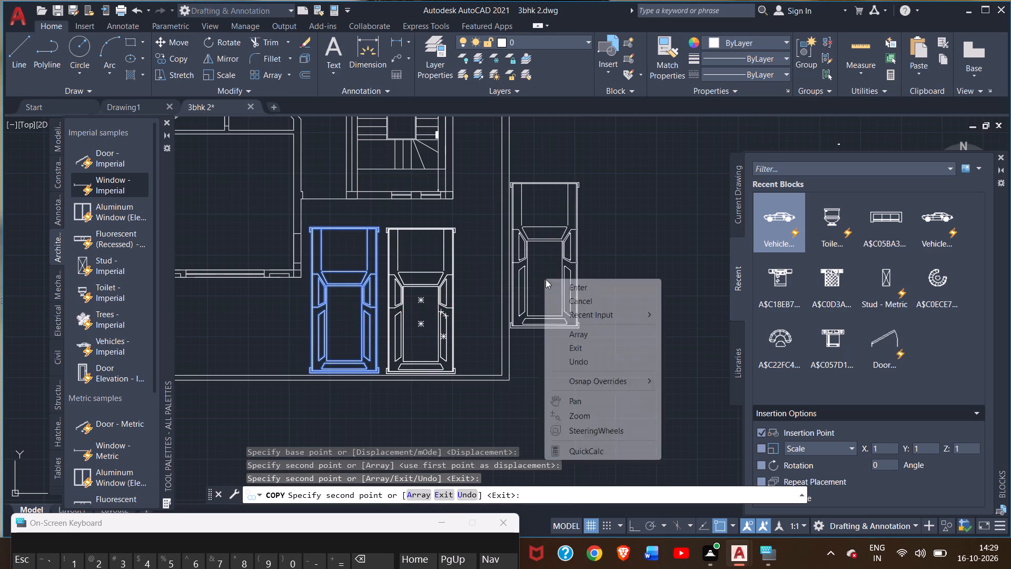
pyautogui.click(552, 287)
# With Ortho on, draw a line 3' out from the left wall and up to the top wall in the room below the upper-left bedroom.
pyautogui.scroll(-2, 448, 309)
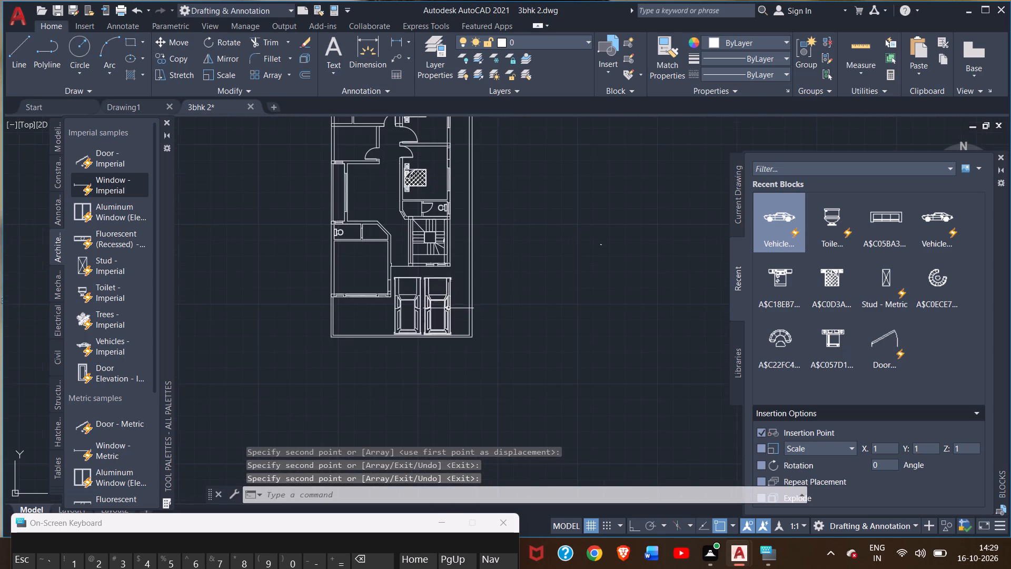
pyautogui.scroll(-1, 448, 308)
pyautogui.moveTo(509, 290); pyautogui.dragTo(512, 328, button='middle')
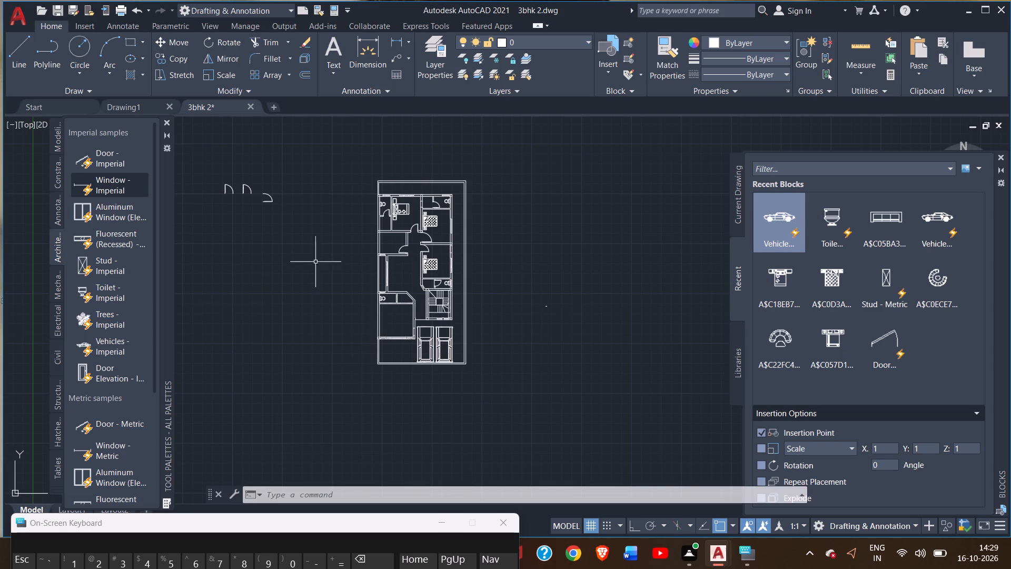
pyautogui.scroll(2, 429, 253)
pyautogui.scroll(2, 384, 307)
pyautogui.moveTo(380, 306); pyautogui.dragTo(397, 399, button='middle')
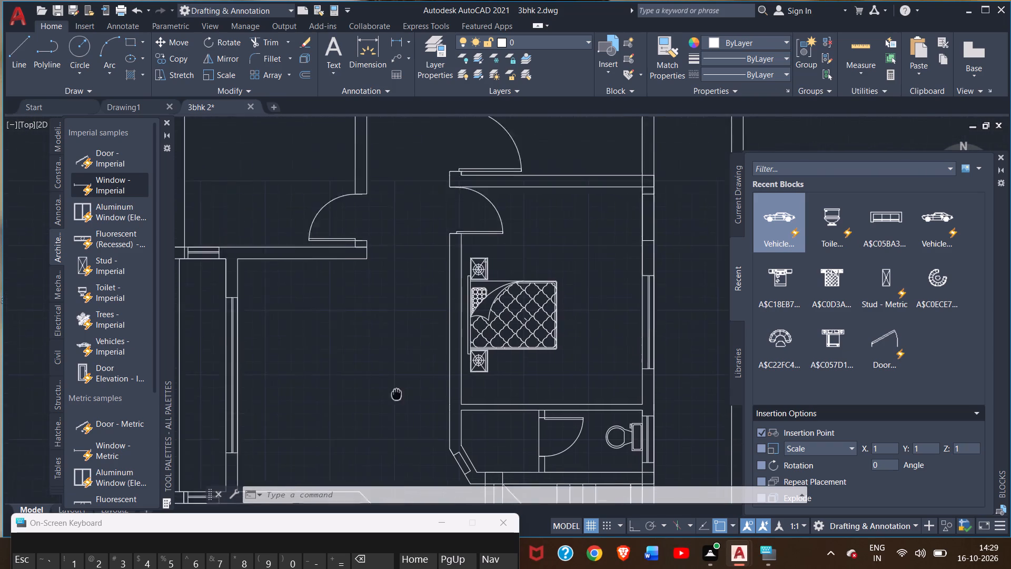
pyautogui.moveTo(397, 399); pyautogui.dragTo(407, 466, button='middle')
pyautogui.scroll(-2, 398, 412)
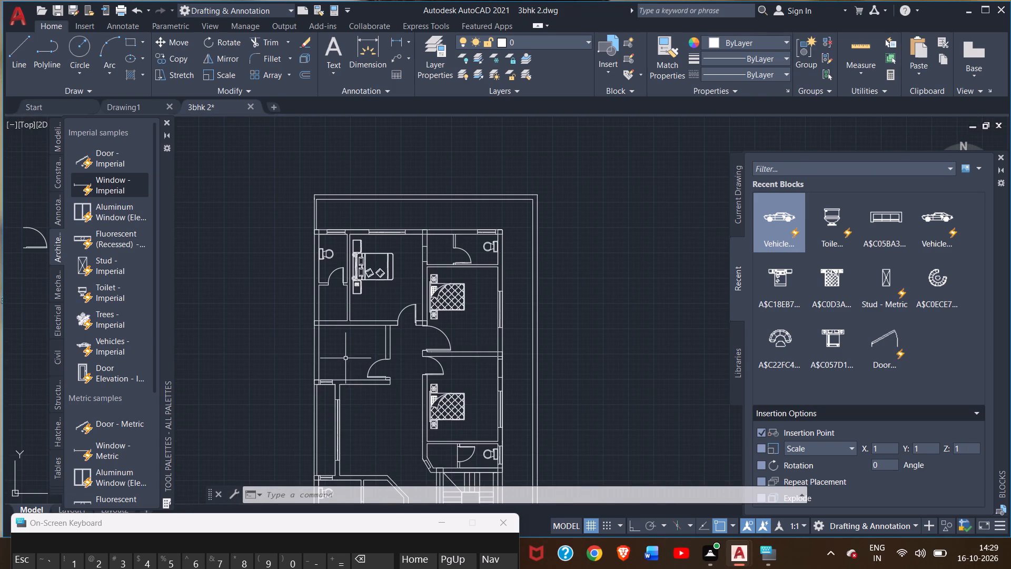
pyautogui.scroll(1, 336, 350)
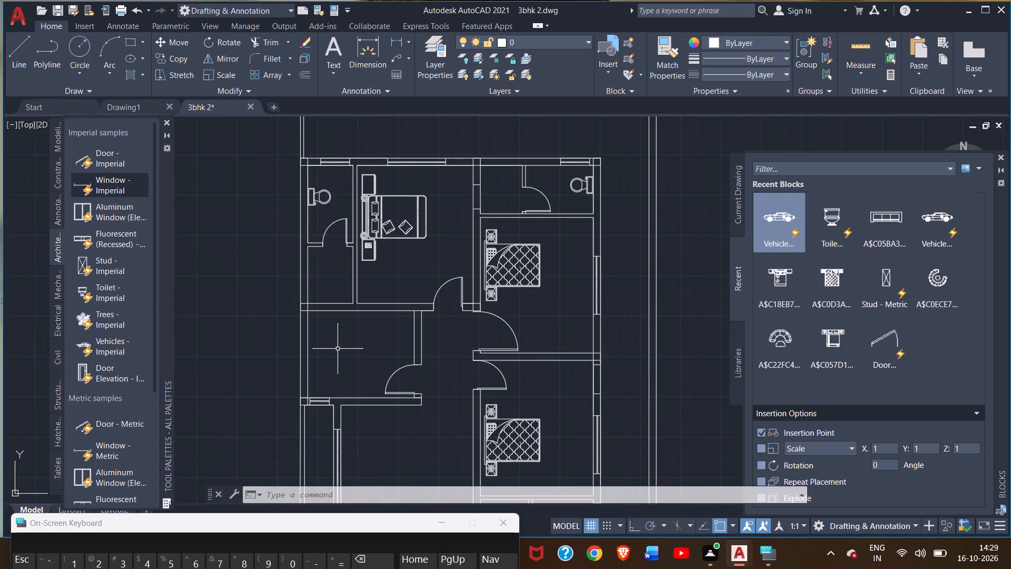
pyautogui.click(13, 47)
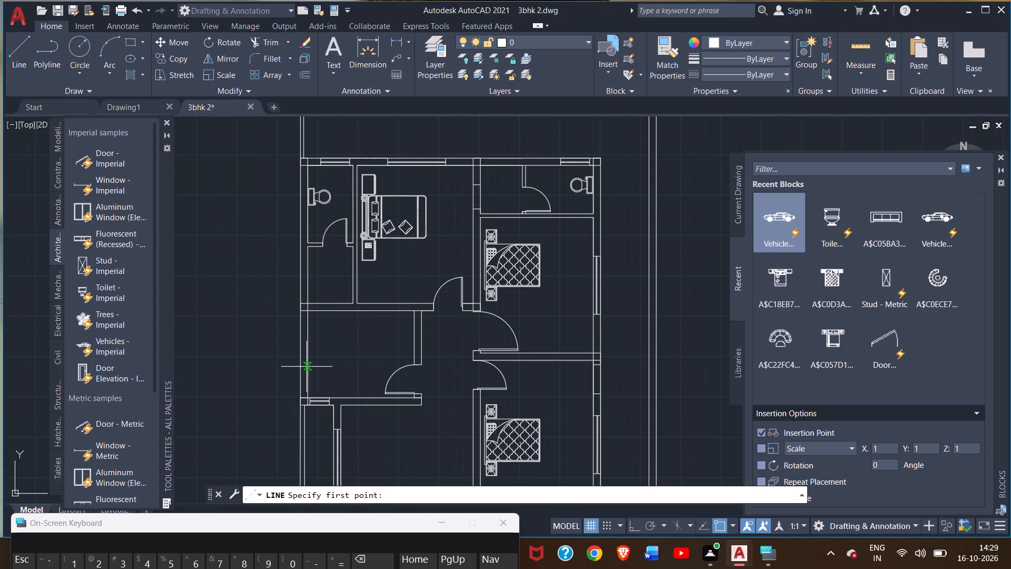
pyautogui.scroll(2, 306, 366)
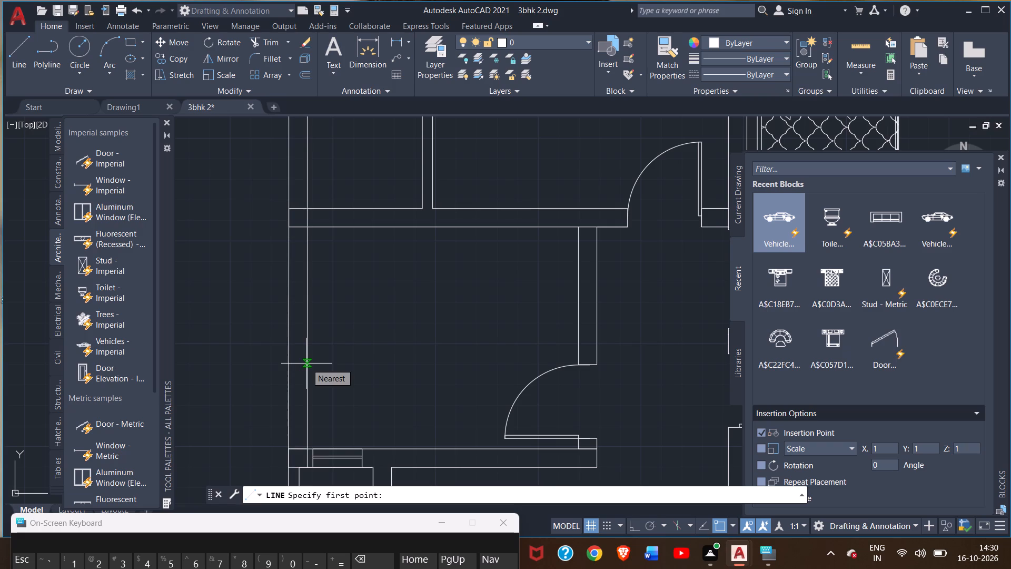
pyautogui.click(306, 364)
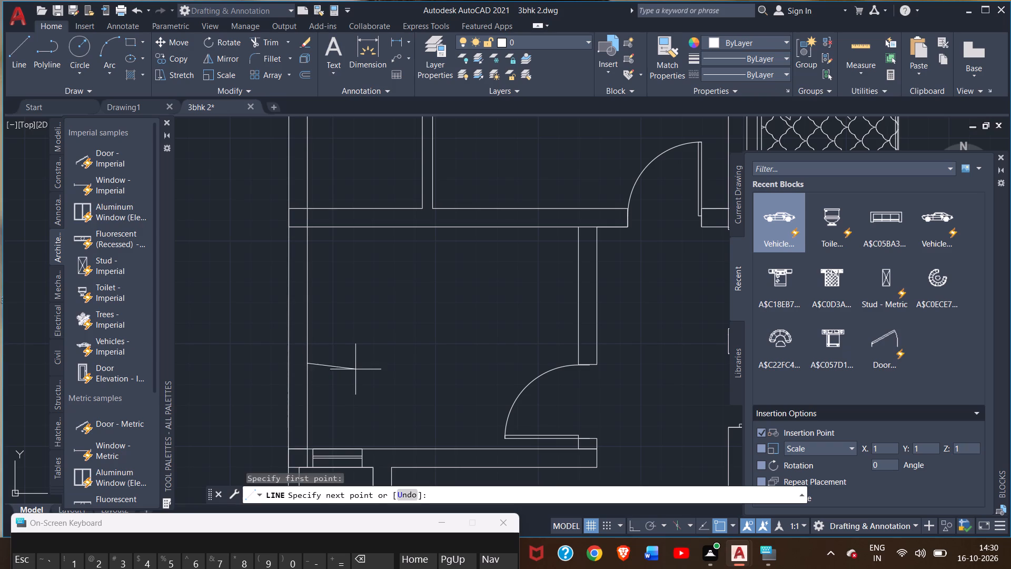
pyautogui.click(640, 529)
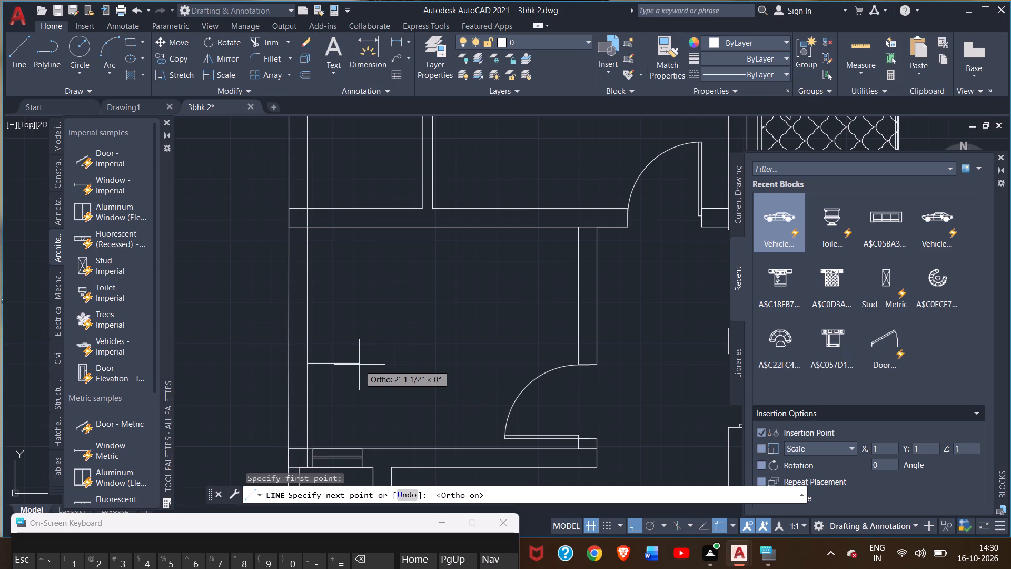
pyautogui.write("3'")
pyautogui.press('Return')
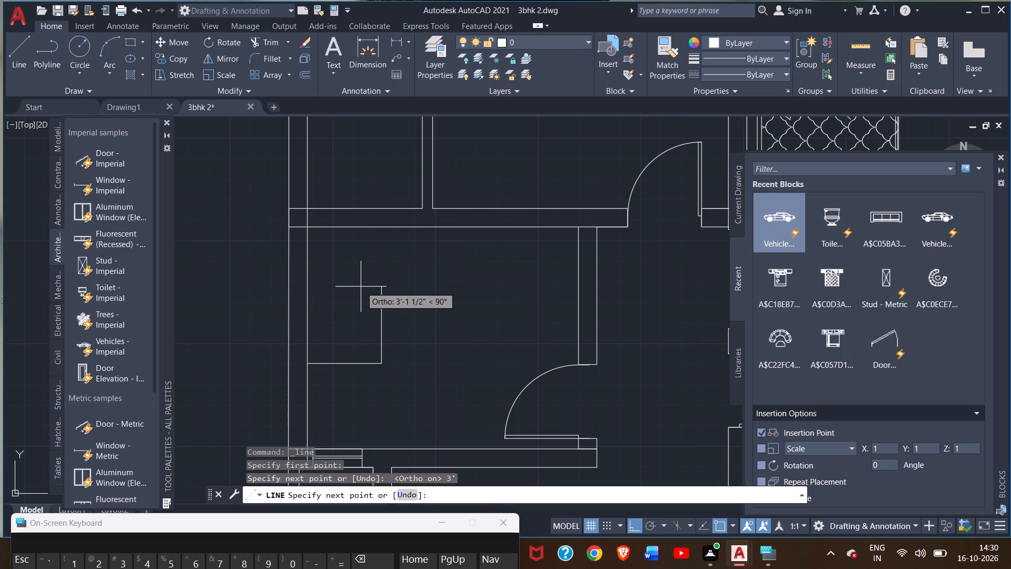
pyautogui.scroll(-1, 363, 284)
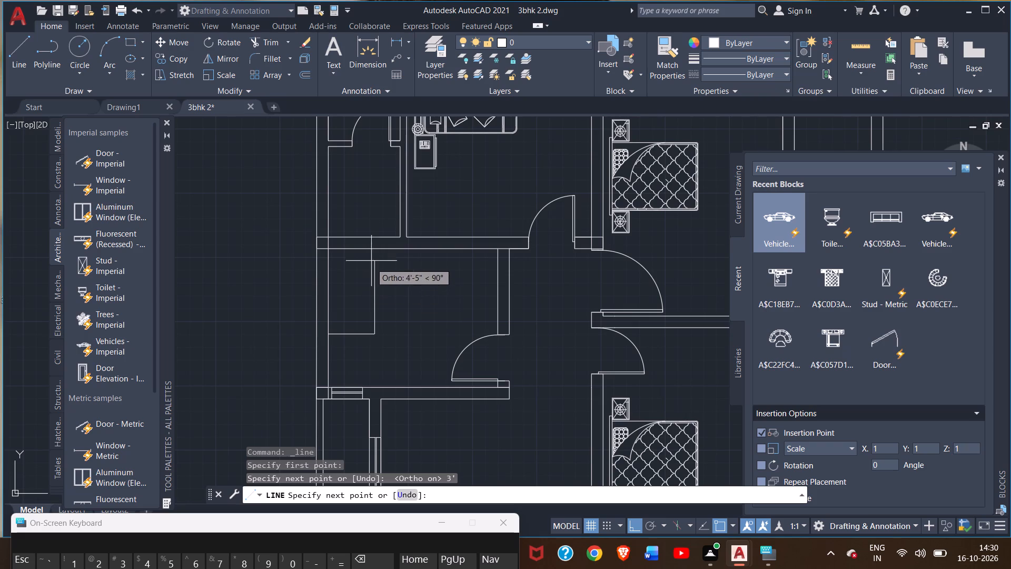
pyautogui.click(375, 248)
pyautogui.rightClick(376, 270)
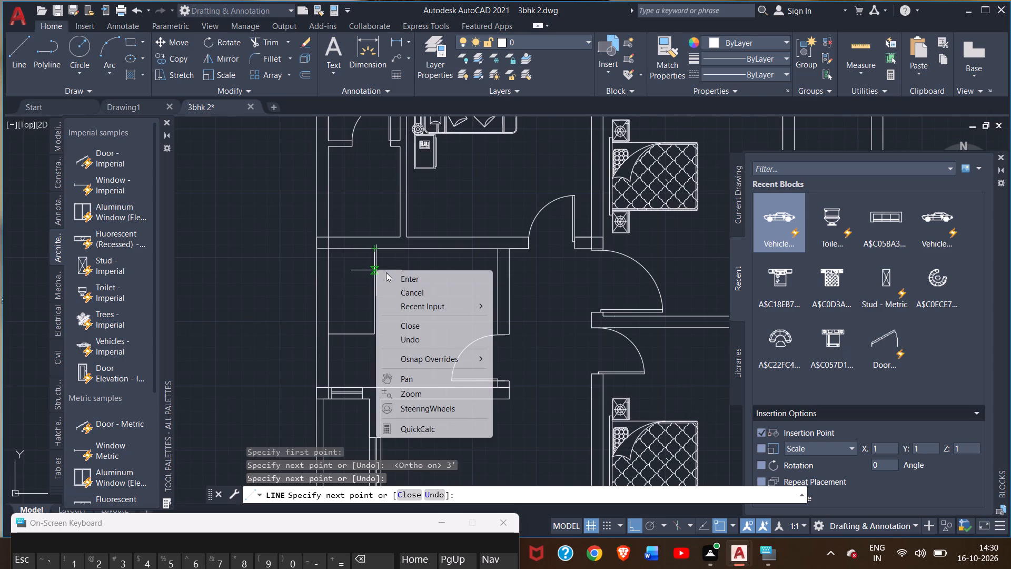
pyautogui.click(391, 277)
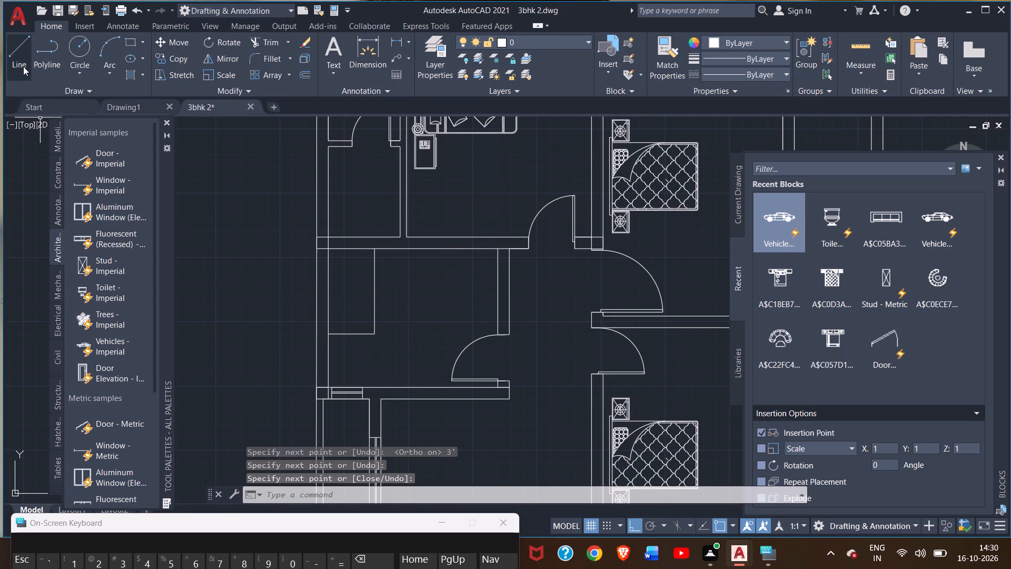
# Draw a horizontal line across the same room from its left wall to its right wall, about 1'-11" below the top wall.
pyautogui.click(21, 63)
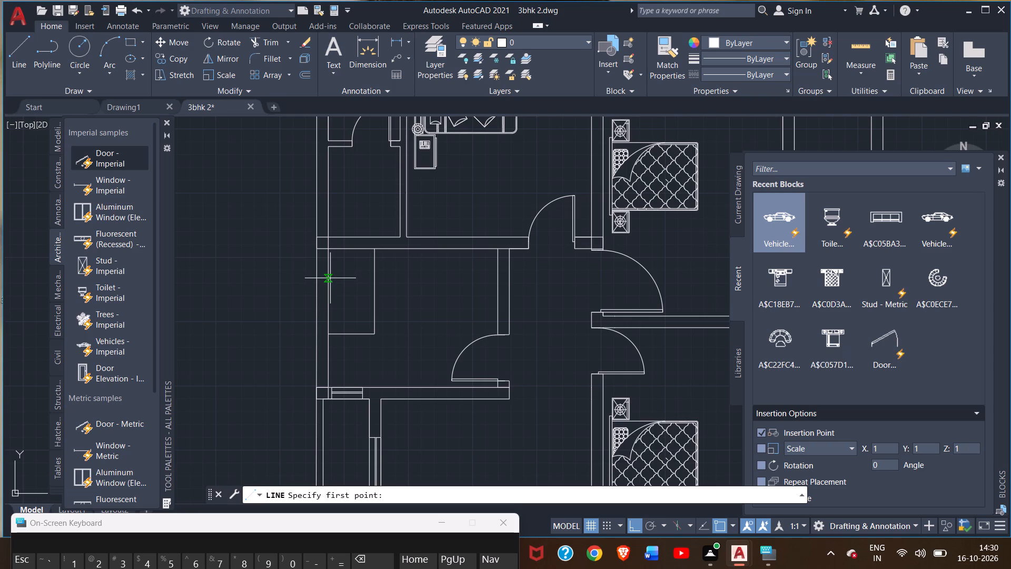
pyautogui.click(328, 278)
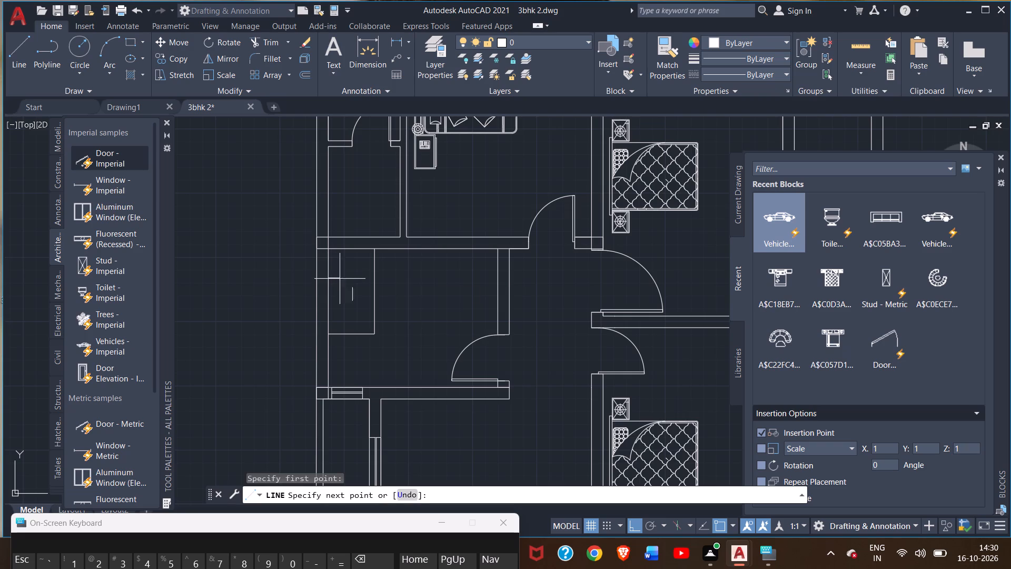
pyautogui.click(499, 277)
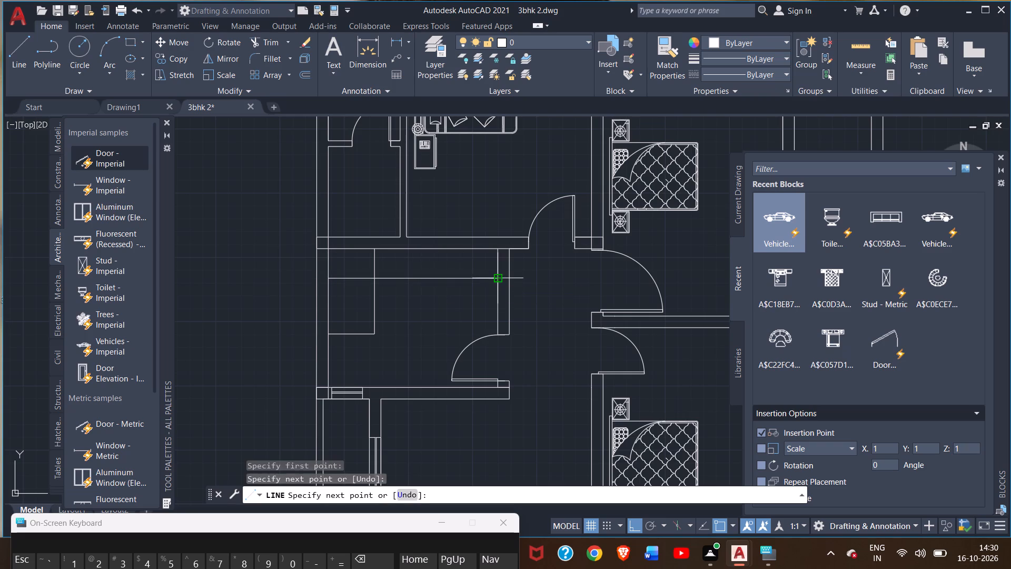
pyautogui.rightClick(478, 286)
pyautogui.click(489, 289)
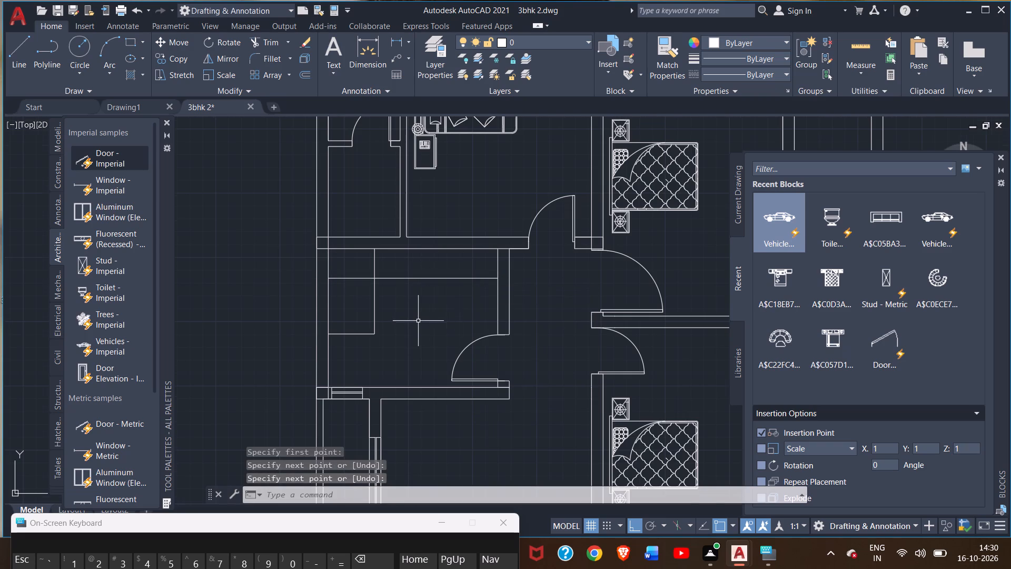
# Check the distance between the new horizontal line's right end and the room's top wall with the Dimension tool, without placing a dimension.
pyautogui.scroll(-2, 418, 321)
pyautogui.scroll(1, 391, 306)
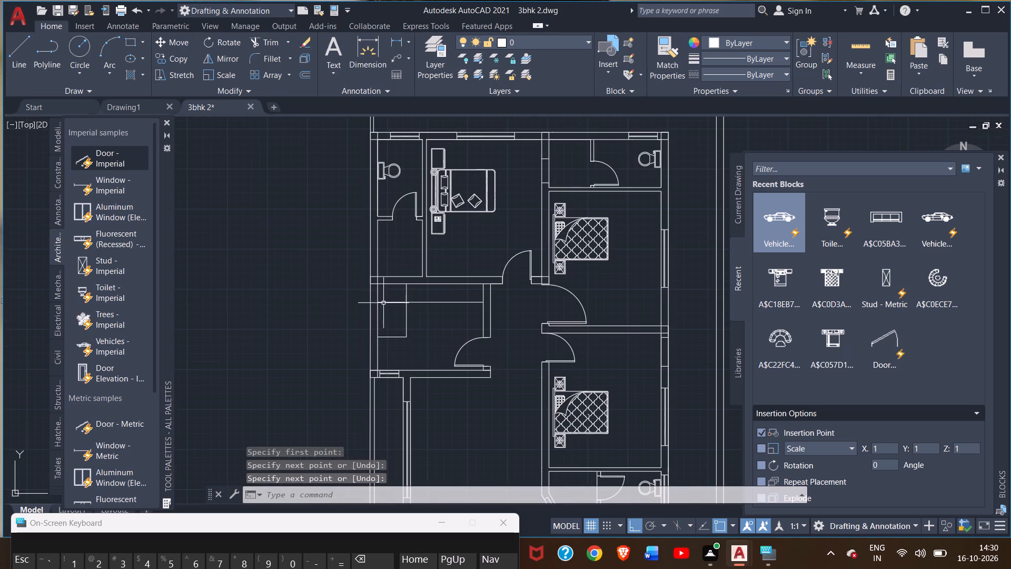
pyautogui.click(376, 58)
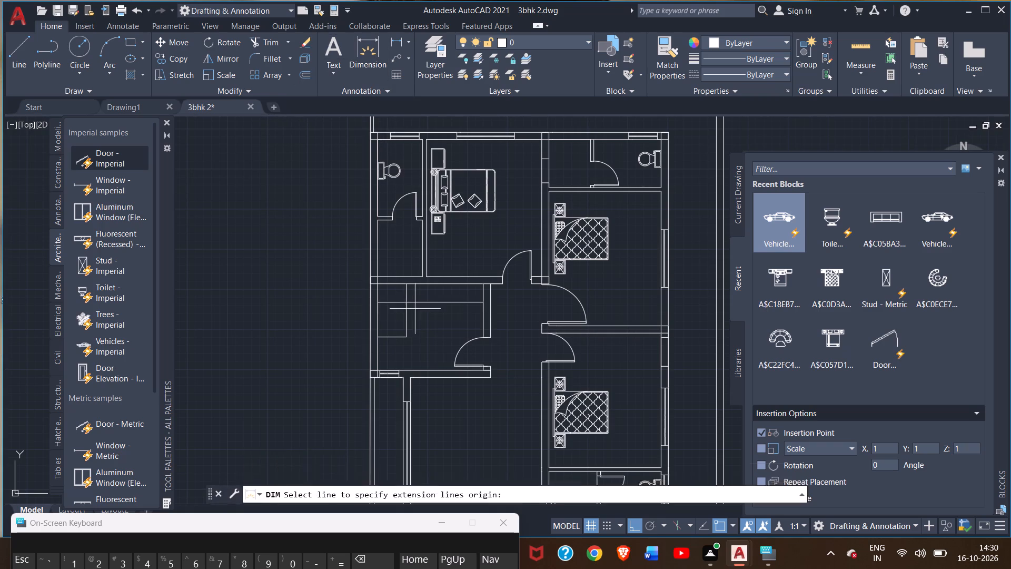
pyautogui.scroll(2, 418, 302)
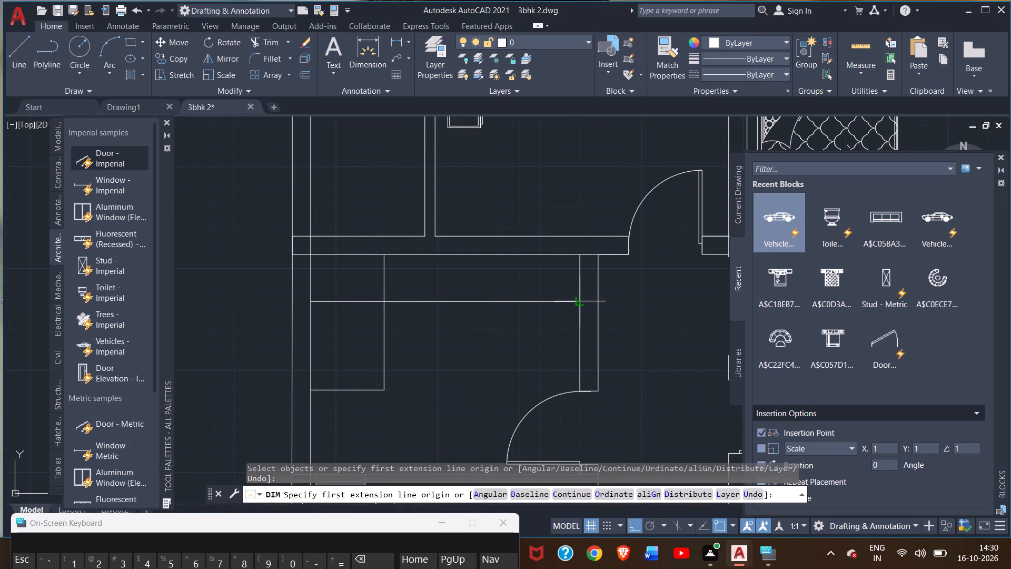
pyautogui.doubleClick(579, 300)
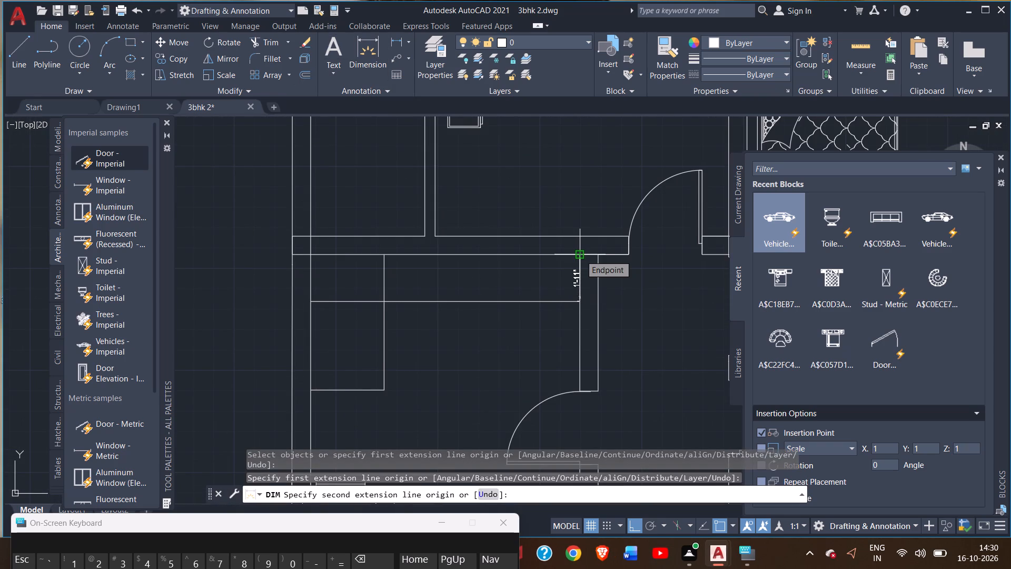
pyautogui.rightClick(565, 273)
pyautogui.click(581, 283)
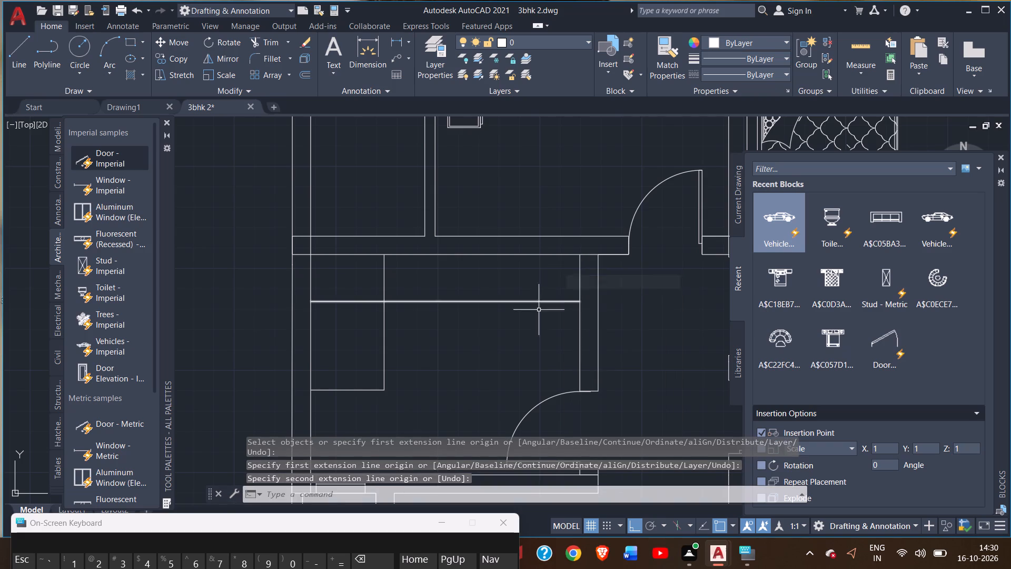
# Delete the vertical line that rises from the 3' line to the room's top wall.
pyautogui.click(385, 369)
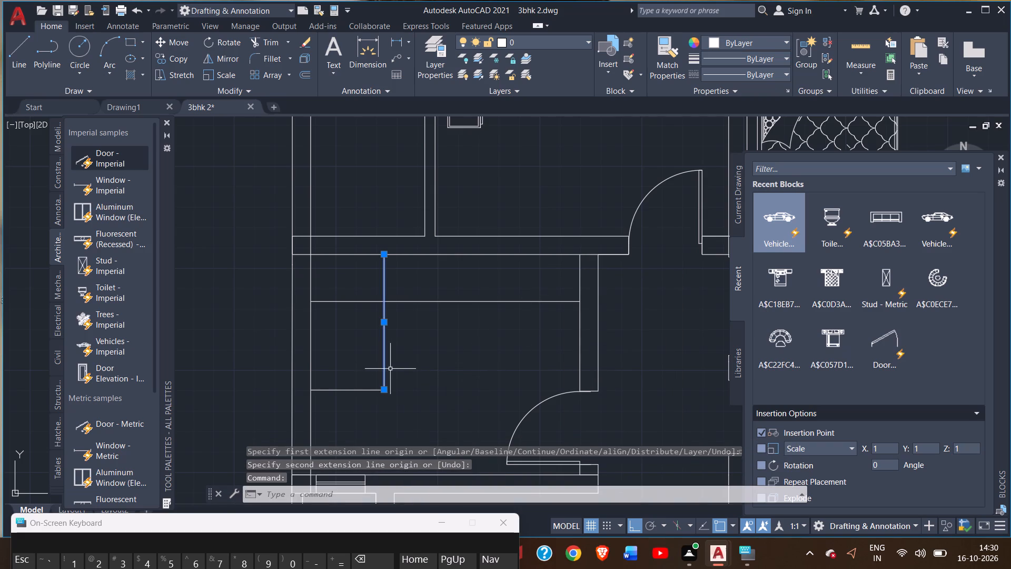
pyautogui.press('Delete')
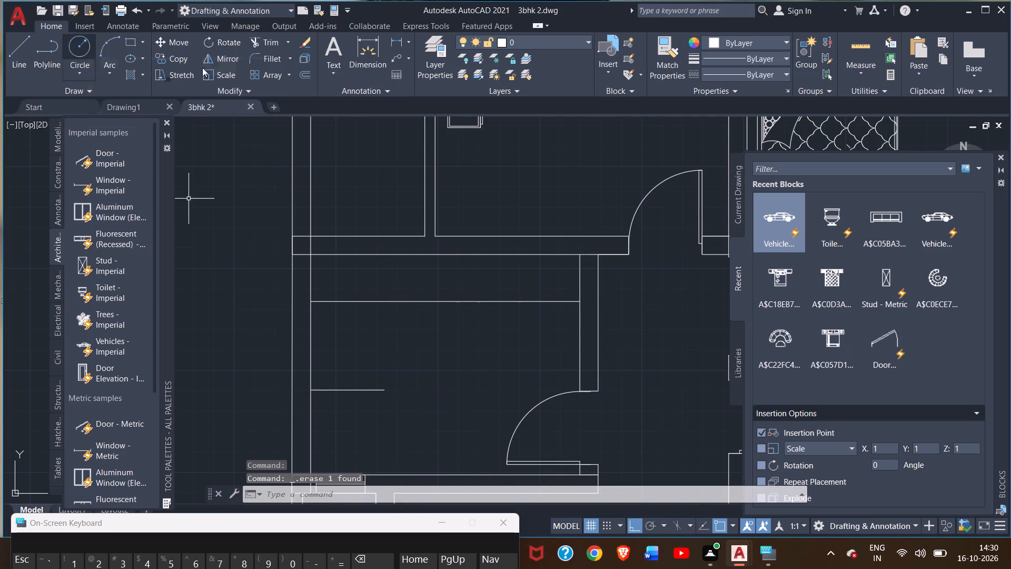
# Draw a line 1'11" along the 3' line from the room's left wall and straight up to the top wall.
pyautogui.click(20, 53)
pyautogui.moveTo(311, 389); pyautogui.dragTo(315, 388)
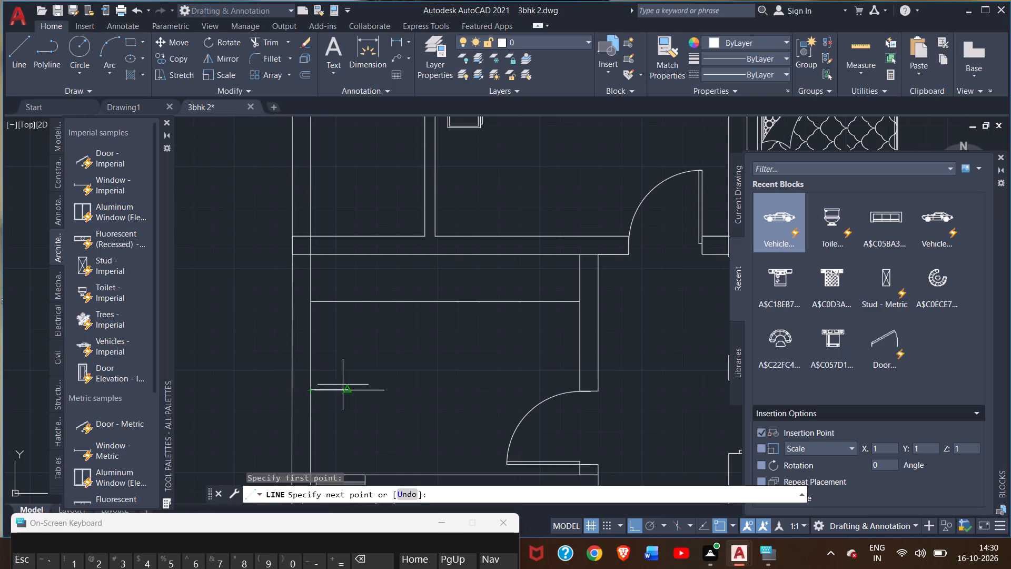
pyautogui.write("1'11")
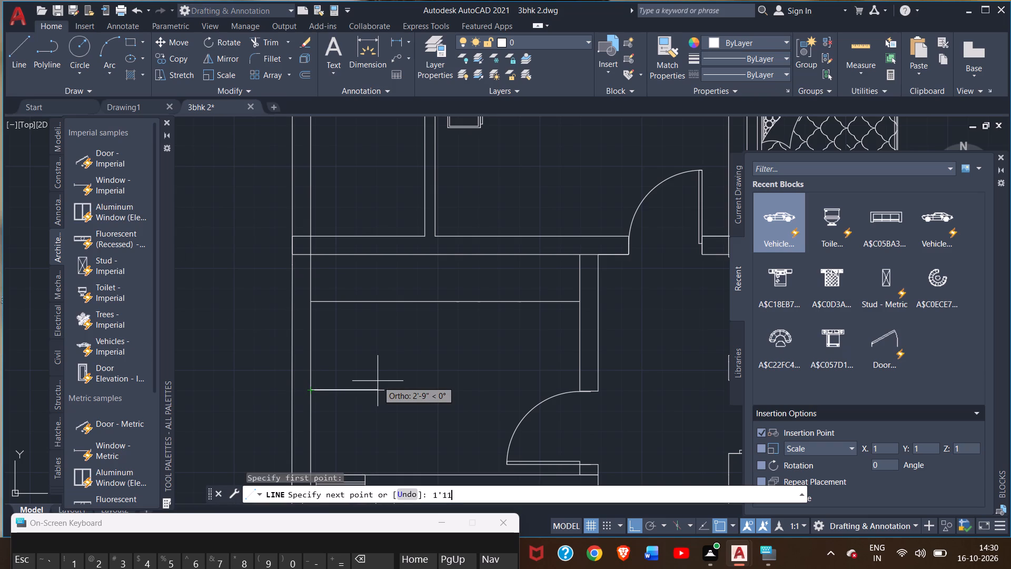
pyautogui.hotkey('shift', '"')
pyautogui.press('Return')
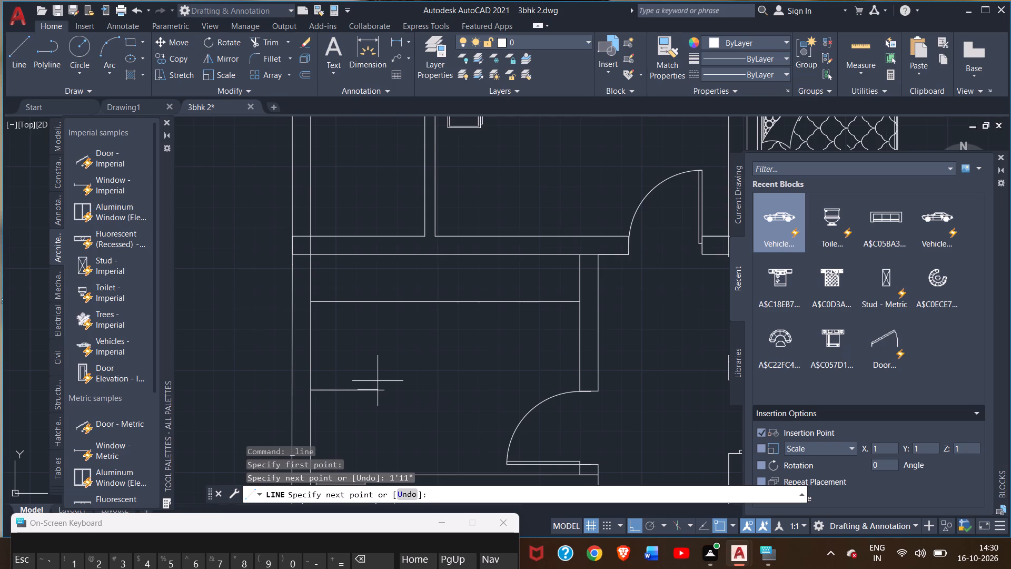
pyautogui.click(358, 257)
pyautogui.rightClick(370, 289)
pyautogui.click(392, 299)
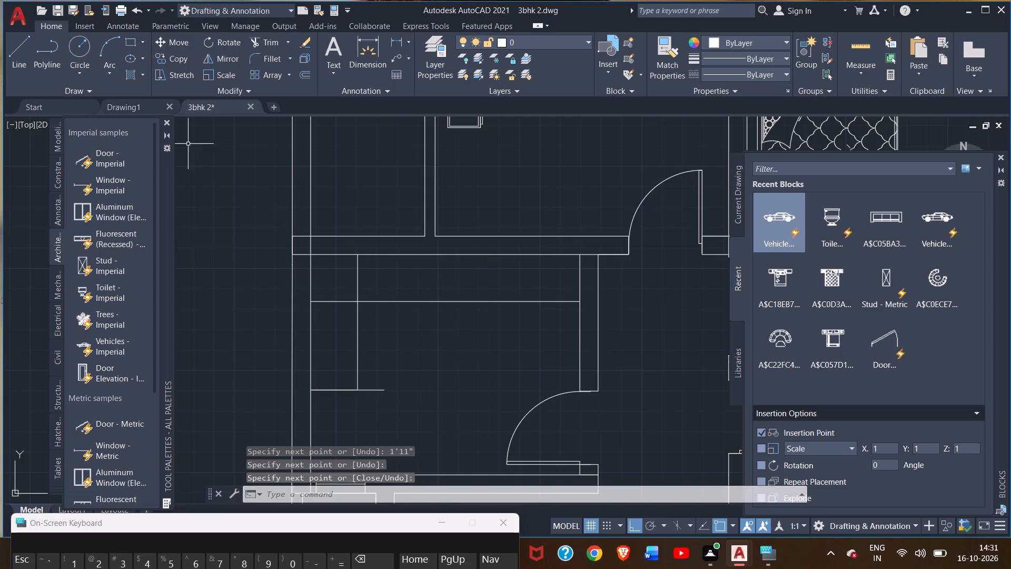
# Trim the overlapping ends of the three counter lines, leaving an L-shaped counter outline along the room's left and top walls.
pyautogui.click(265, 47)
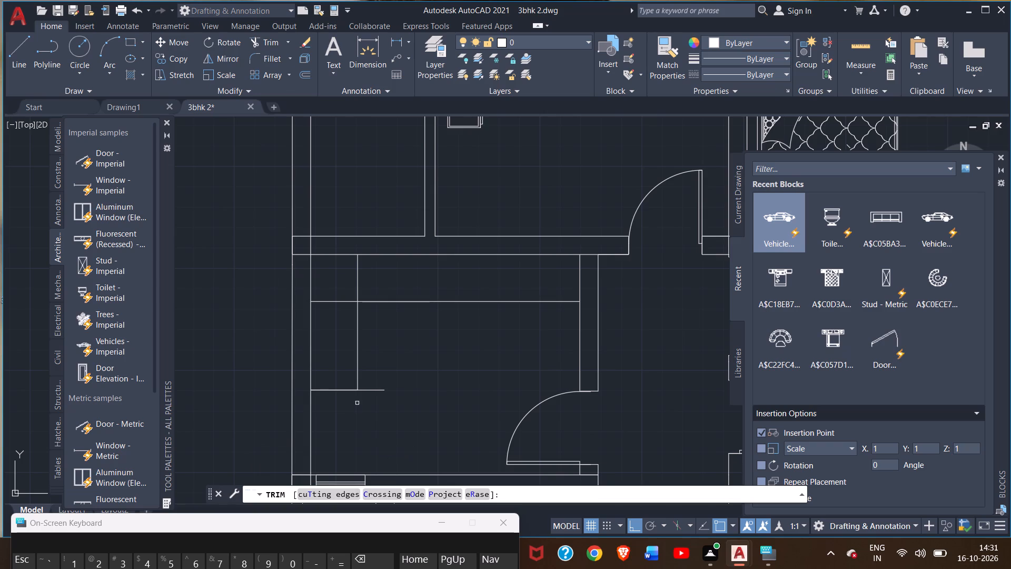
pyautogui.click(372, 391)
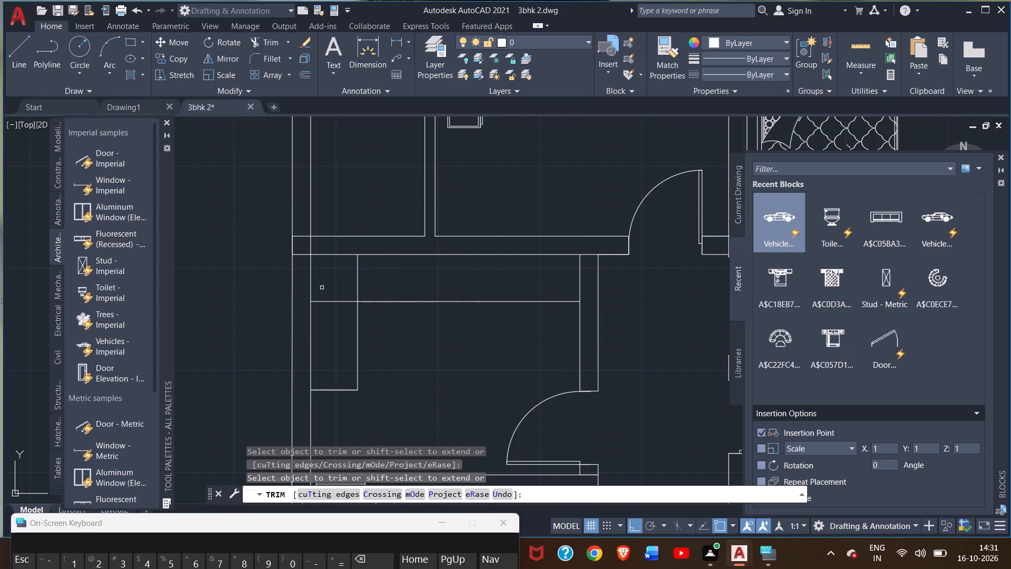
pyautogui.click(329, 301)
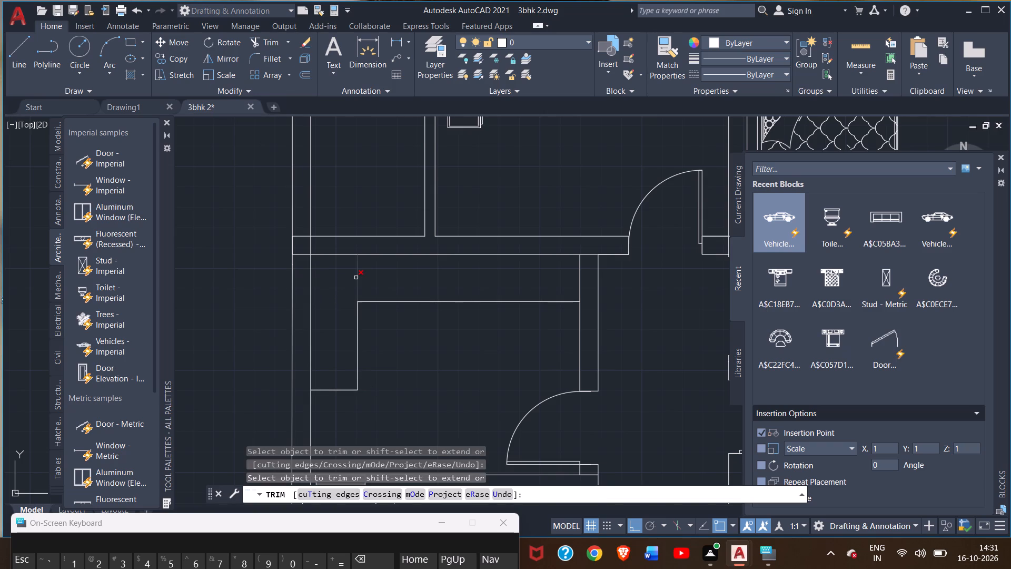
pyautogui.click(358, 276)
pyautogui.moveTo(420, 354); pyautogui.dragTo(380, 320, button='middle')
pyautogui.rightClick(390, 330)
pyautogui.click(398, 335)
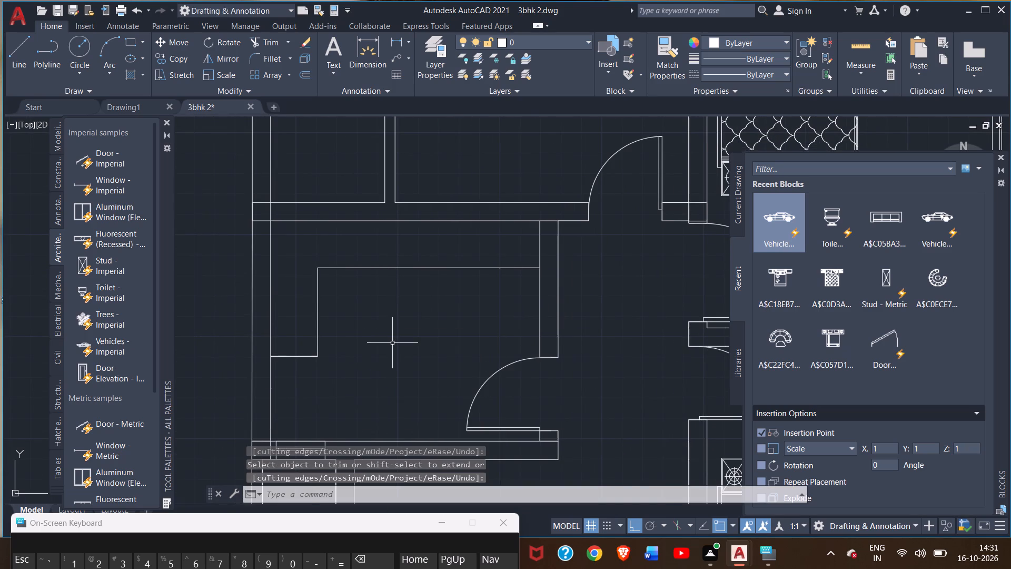
# Look over the rooms, staircase and parking area of the plan, and locate the loose three-seat sofa block outside it.
pyautogui.scroll(-1, 391, 347)
pyautogui.moveTo(391, 347); pyautogui.dragTo(382, 323, button='middle')
pyautogui.moveTo(387, 317); pyautogui.dragTo(385, 376, button='middle')
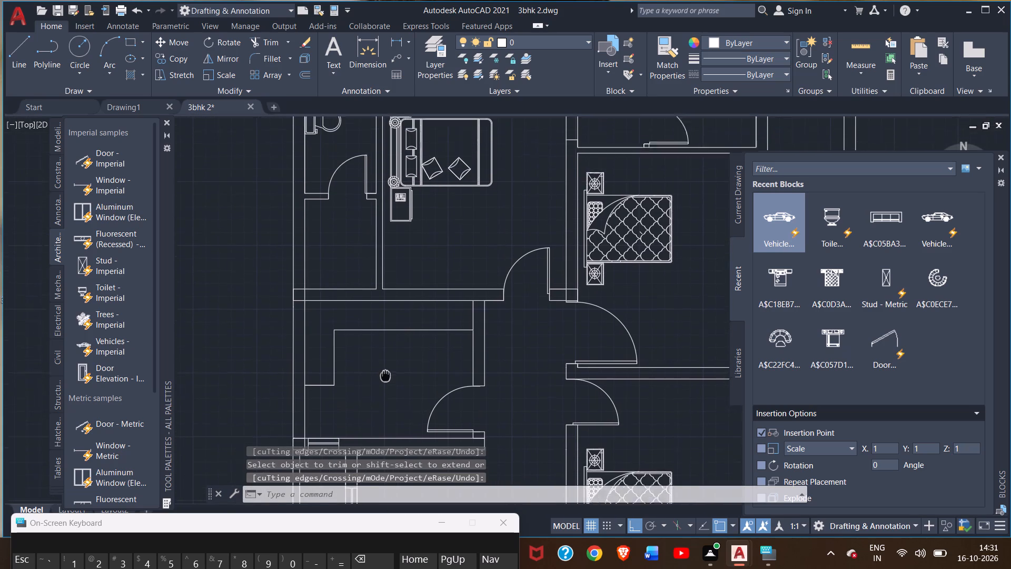
pyautogui.moveTo(385, 376); pyautogui.dragTo(385, 410, button='middle')
pyautogui.moveTo(430, 284); pyautogui.dragTo(418, 353, button='middle')
pyautogui.scroll(-1, 418, 352)
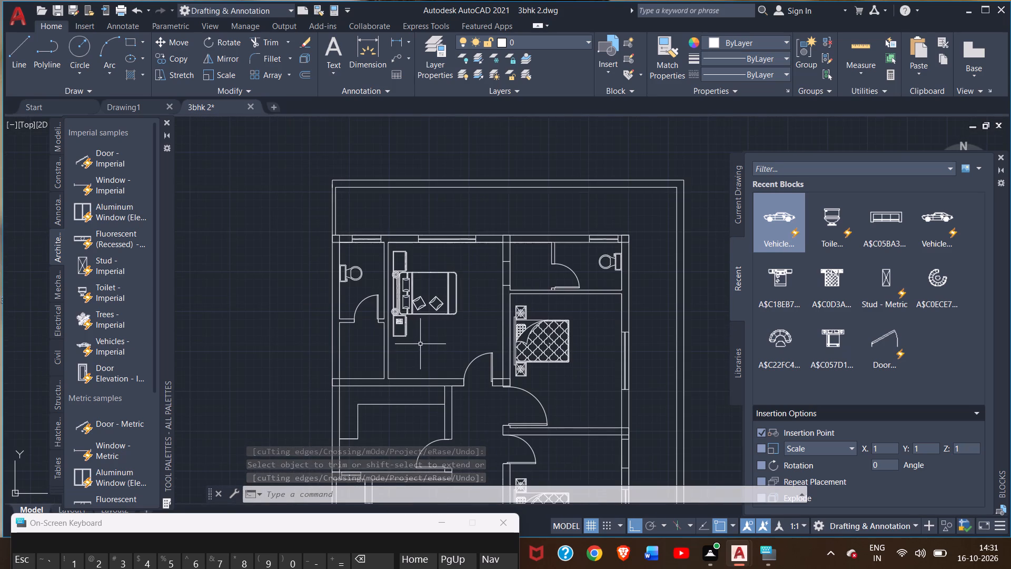
pyautogui.moveTo(419, 345); pyautogui.dragTo(411, 287, button='middle')
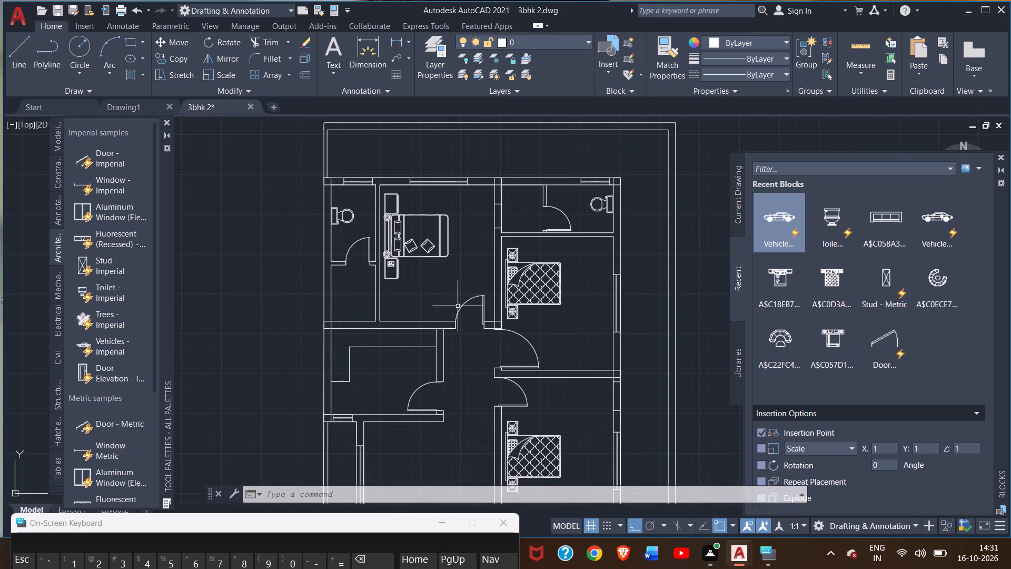
pyautogui.moveTo(550, 333); pyautogui.dragTo(519, 243, button='middle')
pyautogui.moveTo(553, 330); pyautogui.dragTo(551, 269, button='middle')
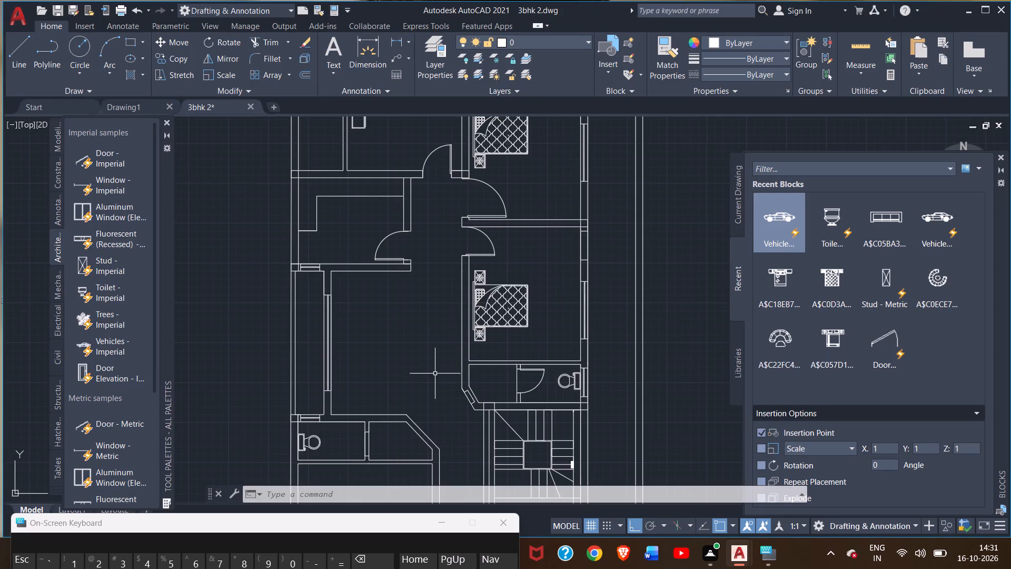
pyautogui.moveTo(437, 374); pyautogui.dragTo(452, 306, button='middle')
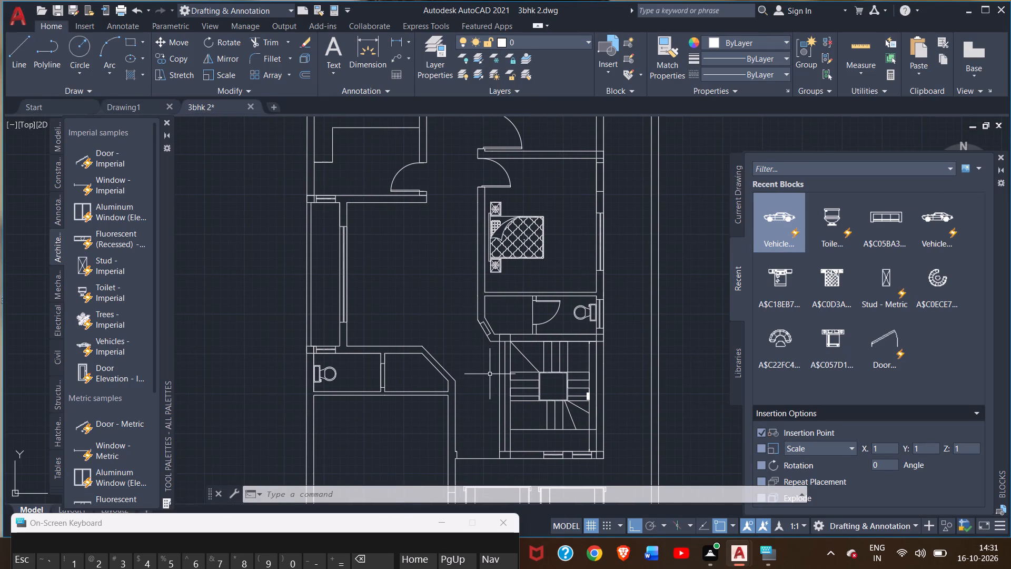
pyautogui.scroll(5, 526, 300)
pyautogui.scroll(-3, 530, 319)
pyautogui.moveTo(506, 317); pyautogui.dragTo(464, 233, button='middle')
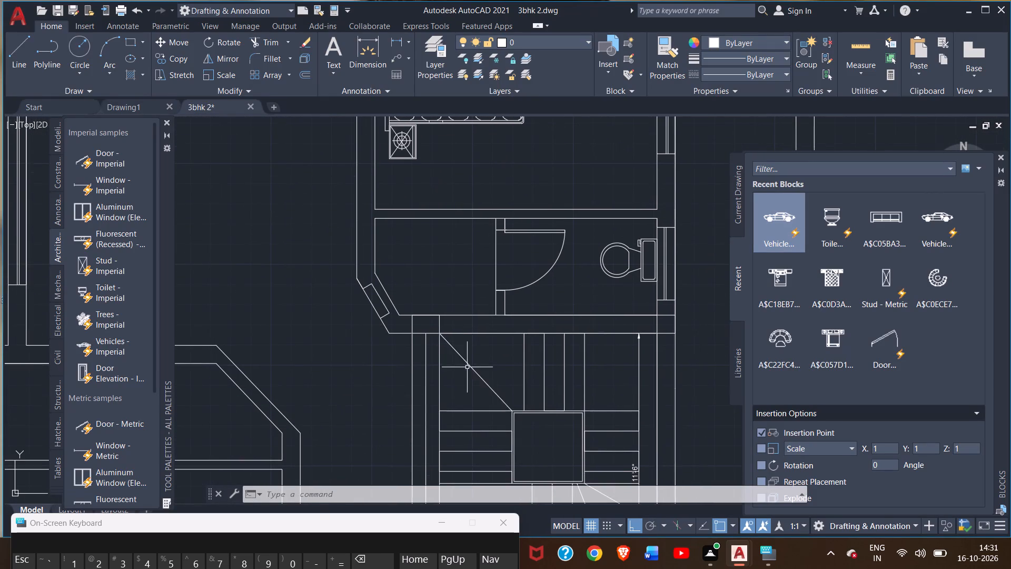
pyautogui.moveTo(467, 368); pyautogui.dragTo(426, 266, button='middle')
pyautogui.scroll(-2, 338, 339)
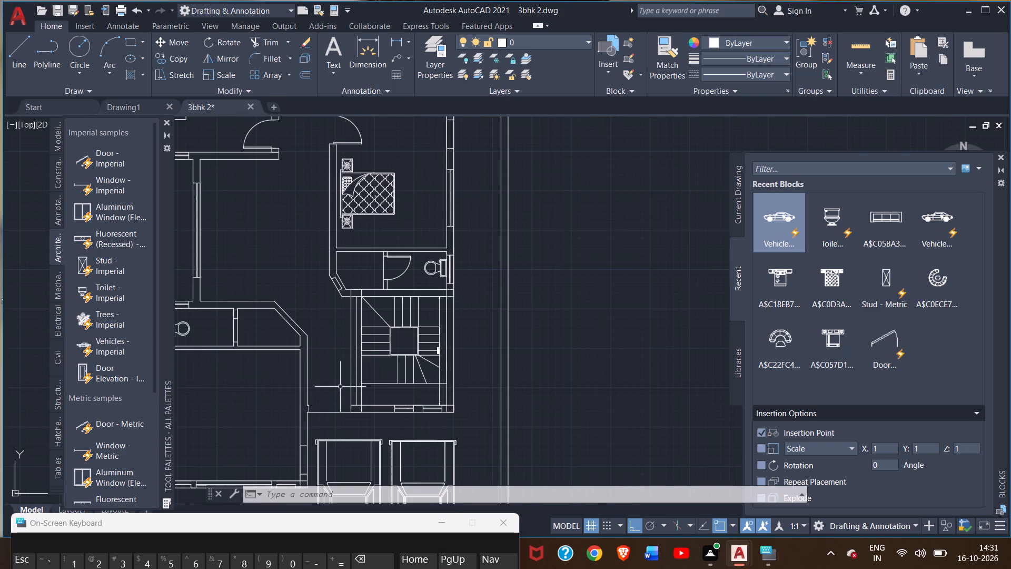
pyautogui.moveTo(340, 384); pyautogui.dragTo(423, 376, button='middle')
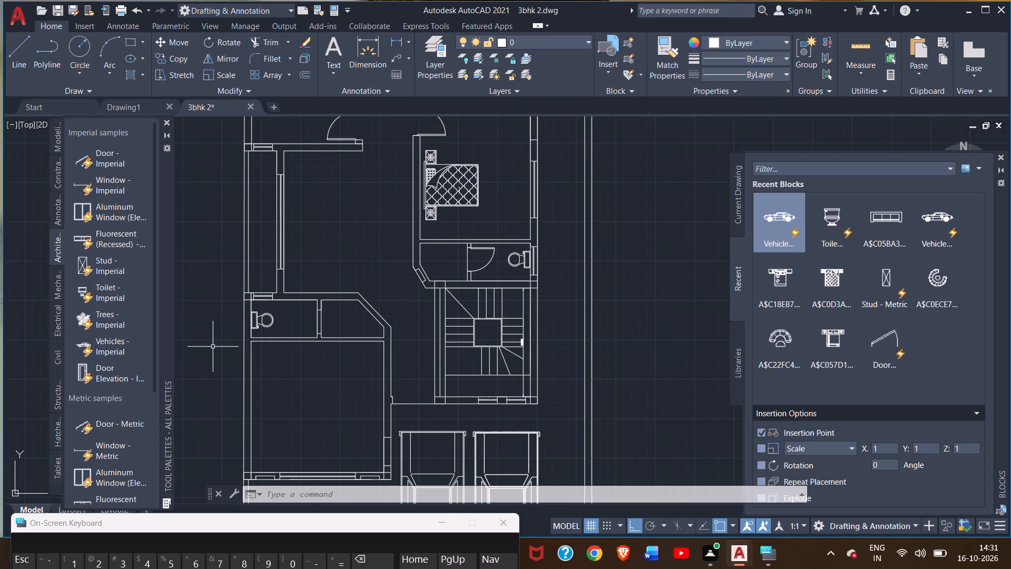
pyautogui.scroll(-2, 385, 226)
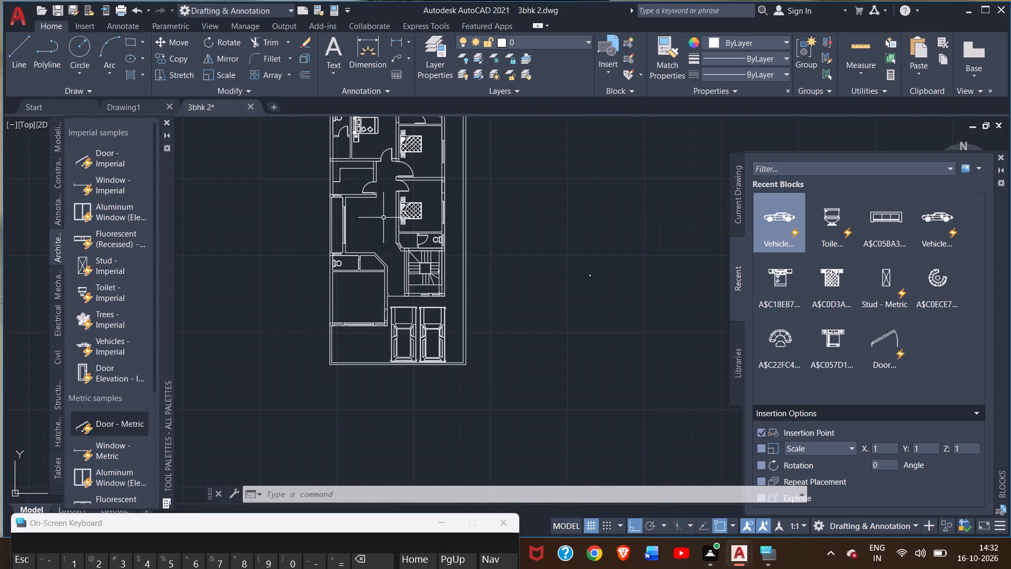
pyautogui.moveTo(383, 217); pyautogui.dragTo(421, 384, button='middle')
pyautogui.scroll(4, 390, 268)
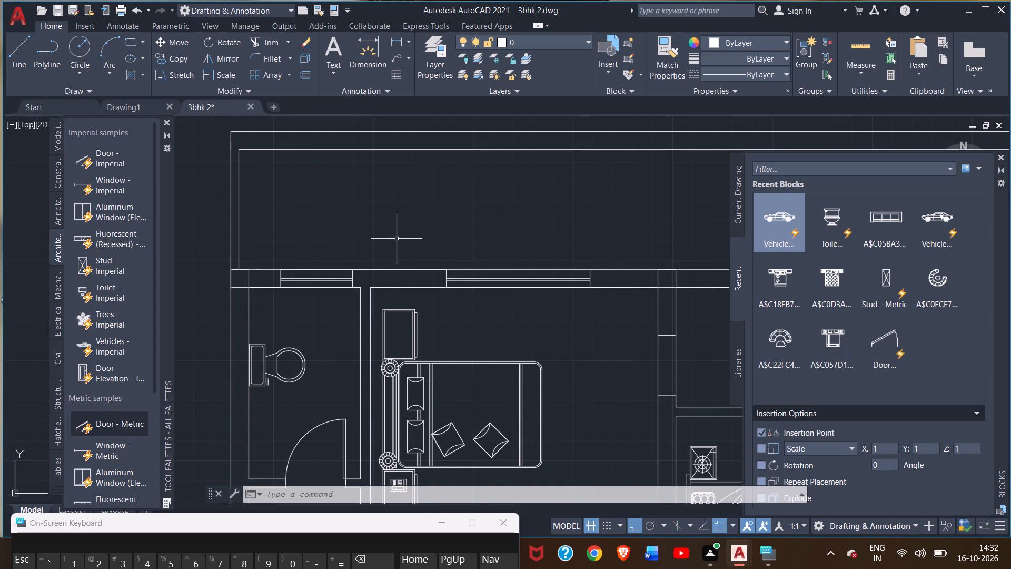
pyautogui.scroll(-3, 397, 239)
pyautogui.moveTo(459, 426); pyautogui.dragTo(458, 408, button='middle')
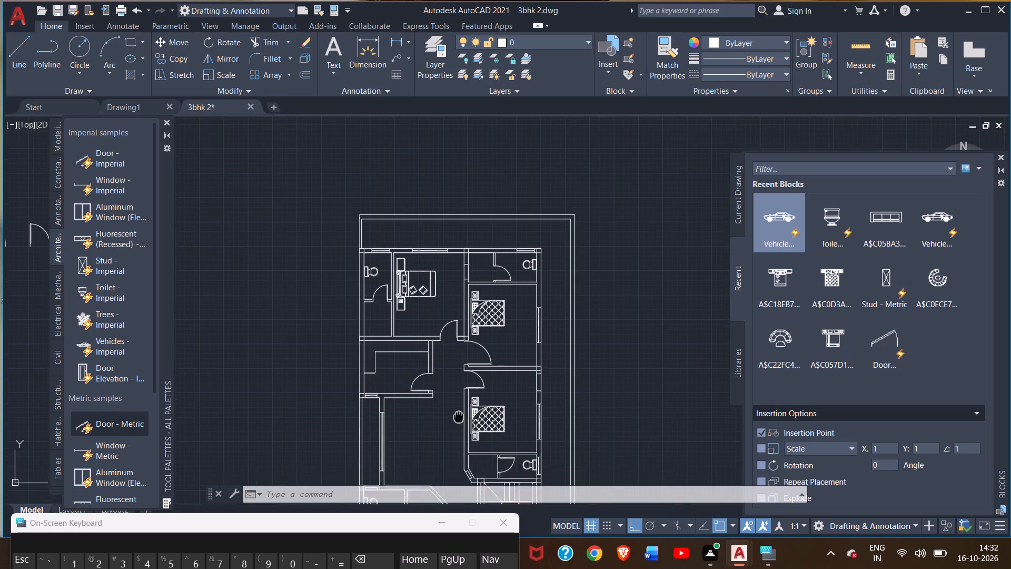
pyautogui.moveTo(458, 408); pyautogui.dragTo(456, 324, button='middle')
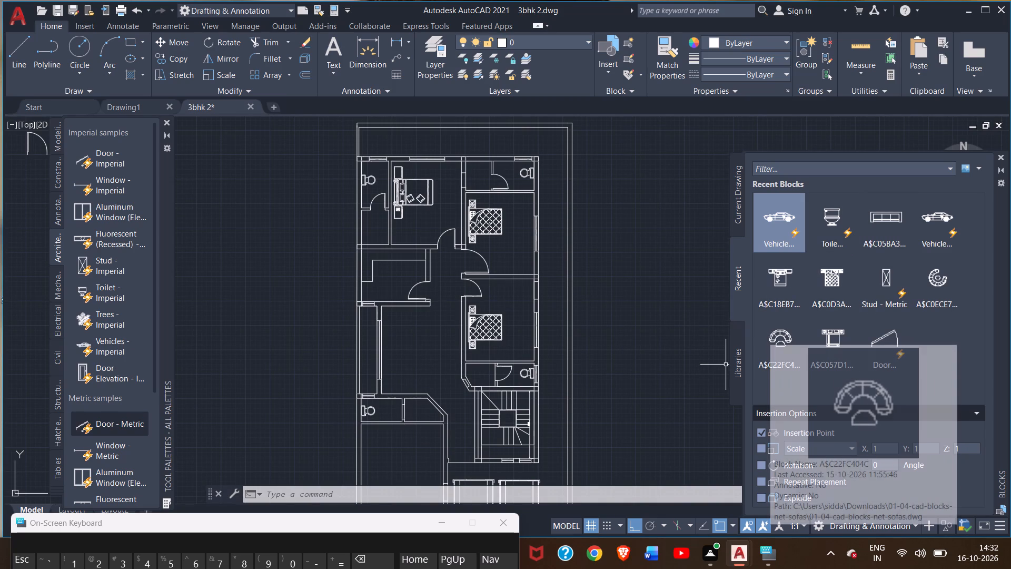
pyautogui.moveTo(677, 308); pyautogui.dragTo(470, 230, button='middle')
pyautogui.scroll(-2, 479, 239)
pyautogui.scroll(3, 510, 280)
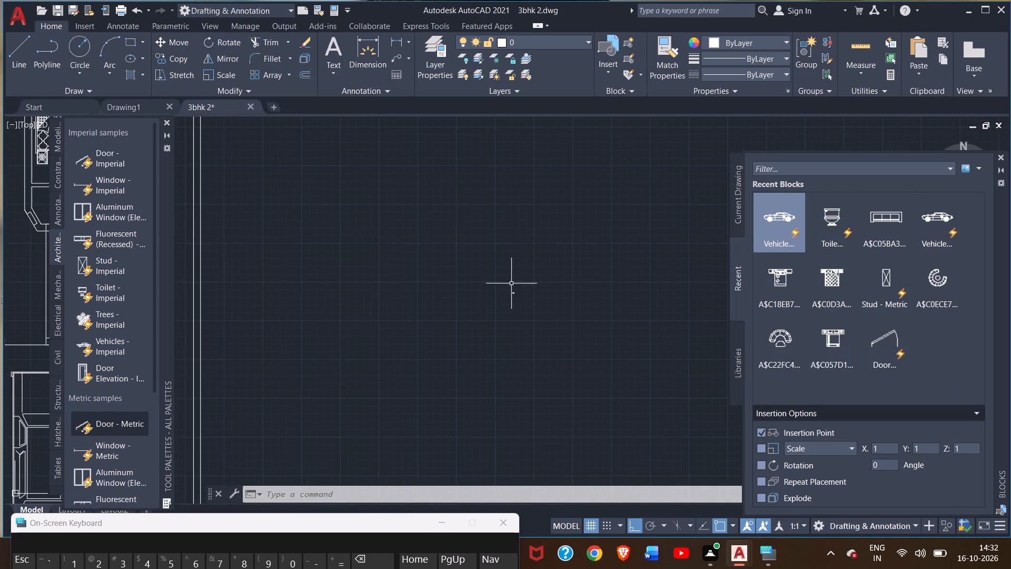
pyautogui.scroll(4, 518, 302)
pyautogui.scroll(7, 489, 227)
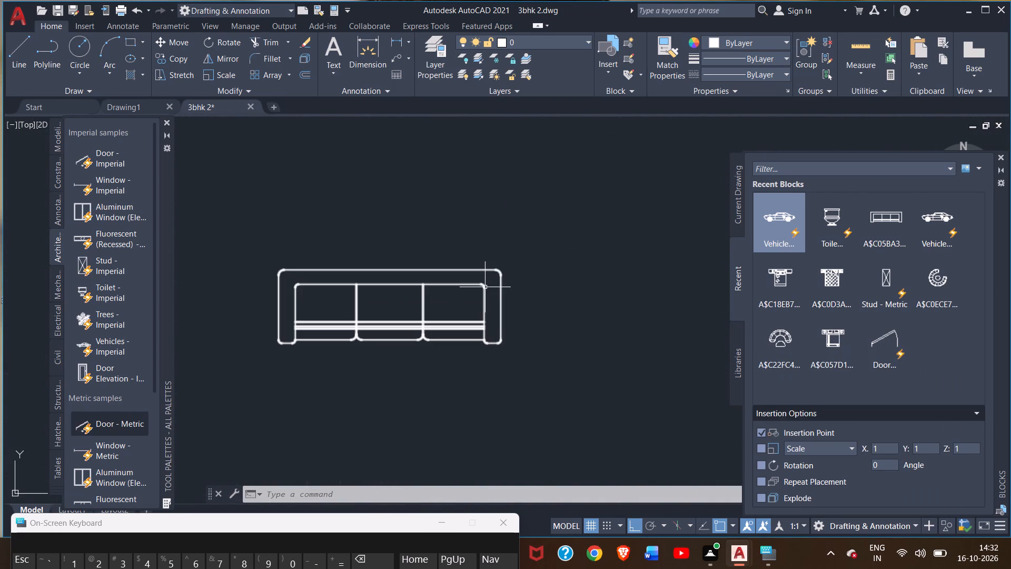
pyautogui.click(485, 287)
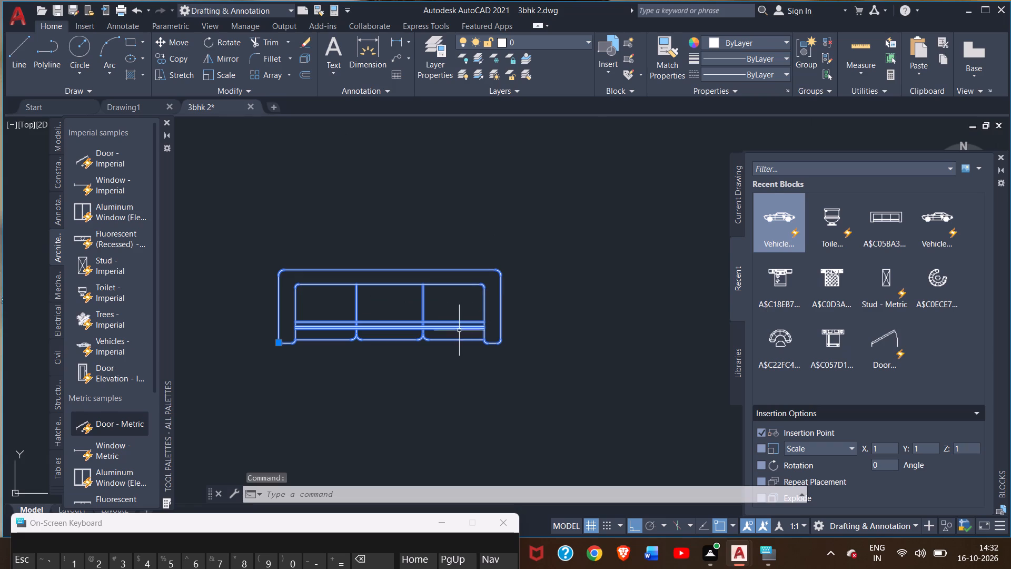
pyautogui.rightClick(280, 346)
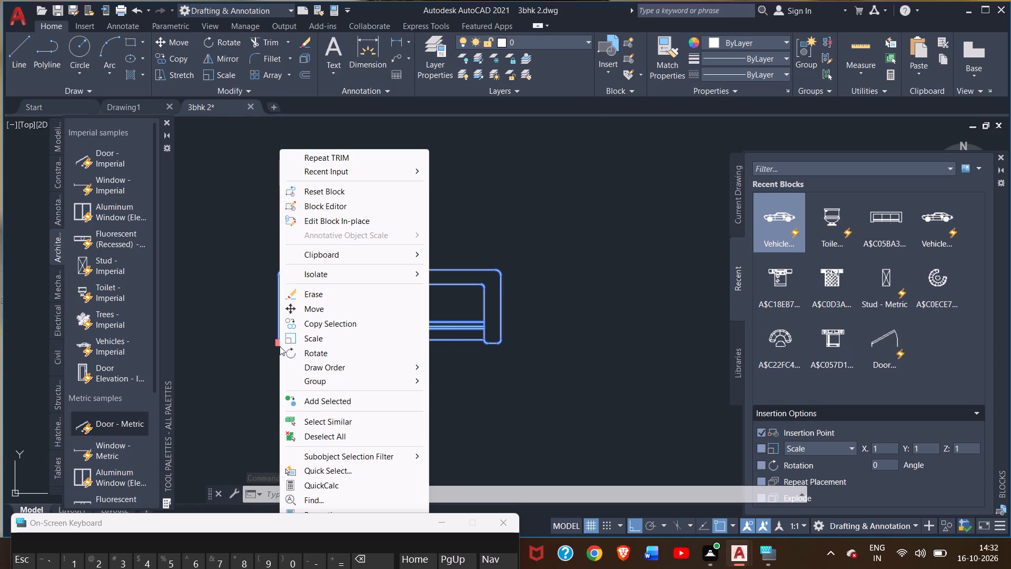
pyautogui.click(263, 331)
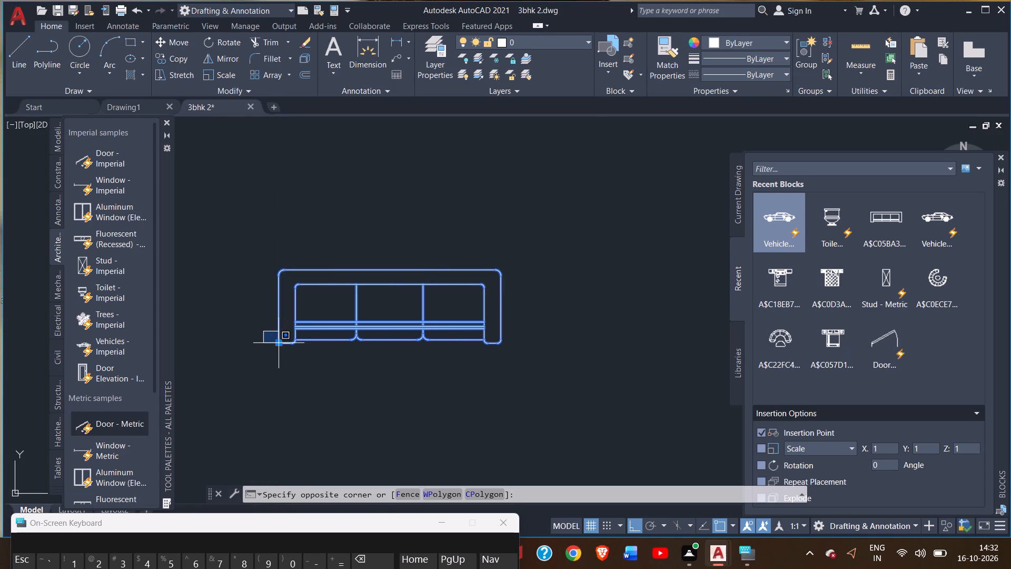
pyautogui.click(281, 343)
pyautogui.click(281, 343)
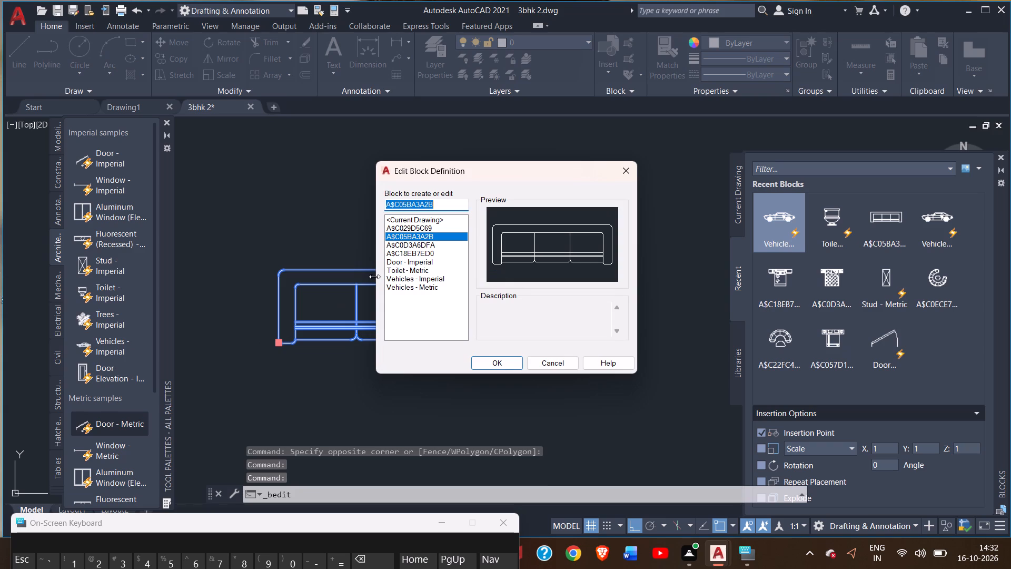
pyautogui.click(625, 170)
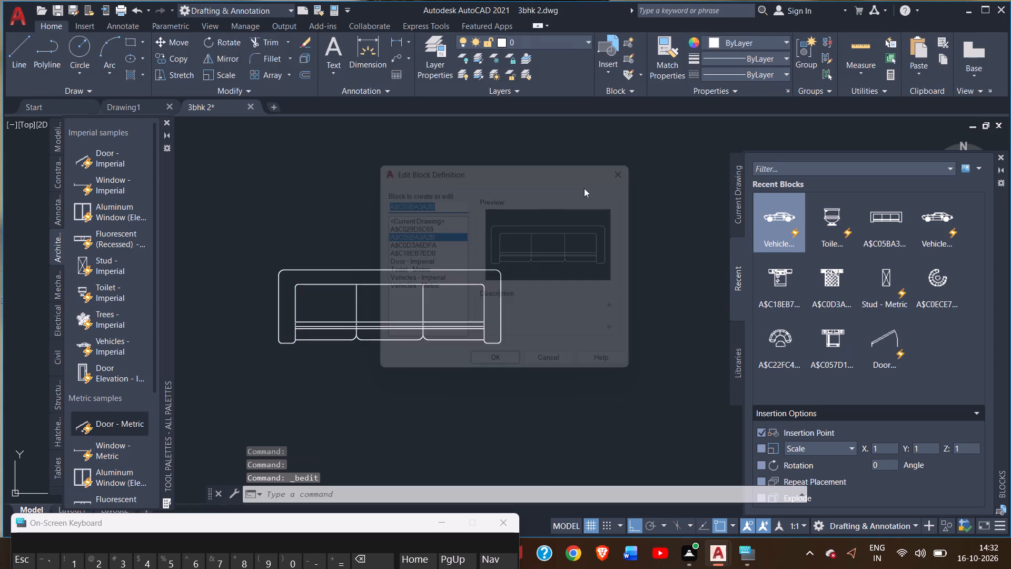
# Rotate the three-seat sofa block 270° about its lower-left corner, standing it vertically with its back on the right side.
pyautogui.click(301, 340)
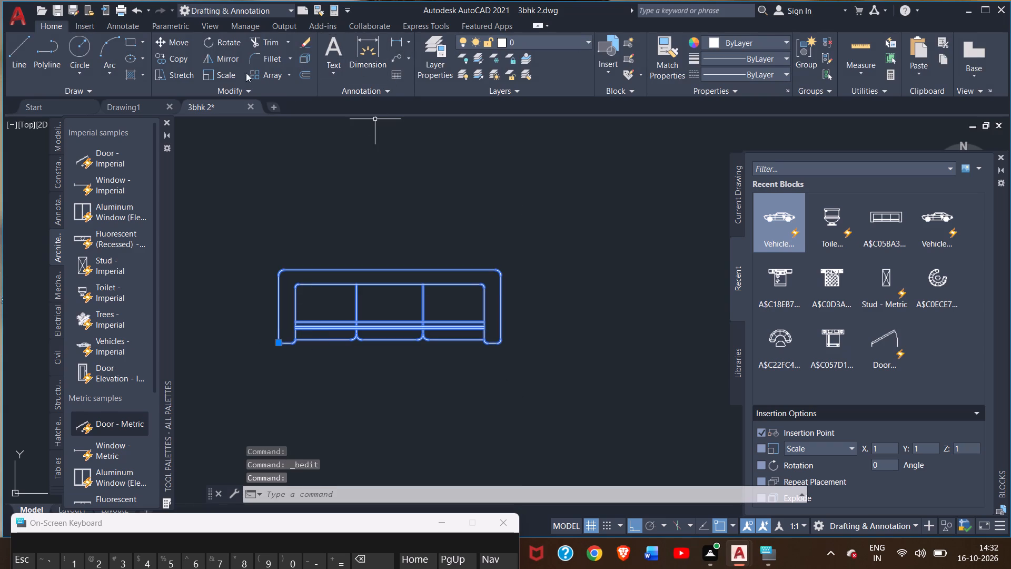
pyautogui.click(224, 40)
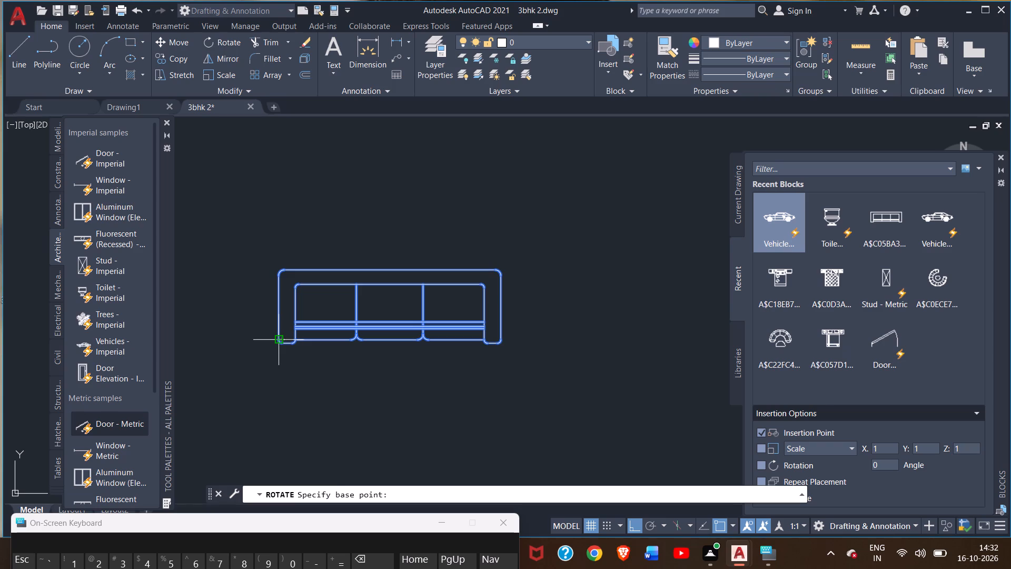
pyautogui.moveTo(276, 337); pyautogui.dragTo(294, 362)
pyautogui.moveTo(294, 362); pyautogui.dragTo(304, 358)
pyautogui.click(304, 358)
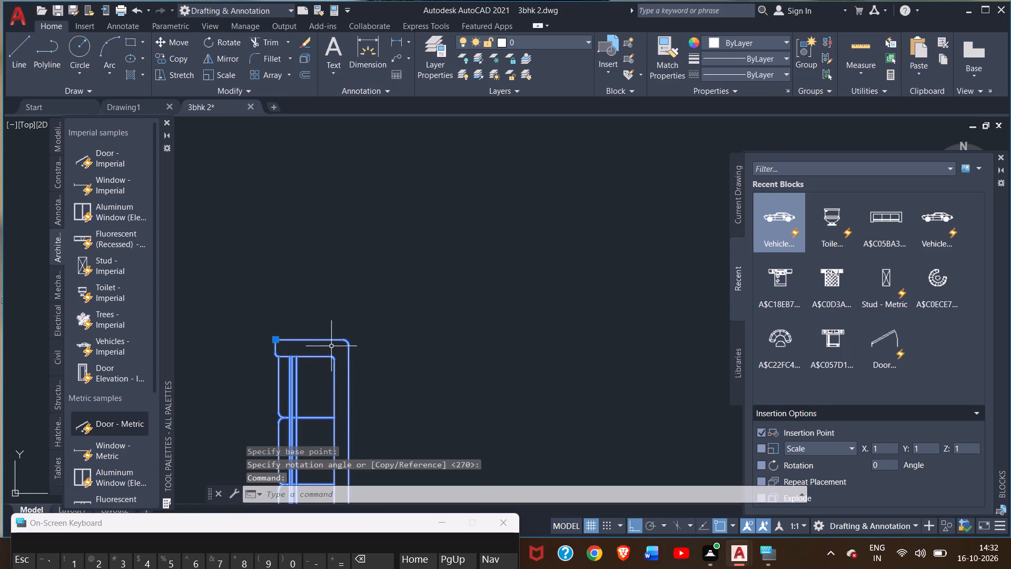
pyautogui.moveTo(344, 313); pyautogui.dragTo(393, 180, button='middle')
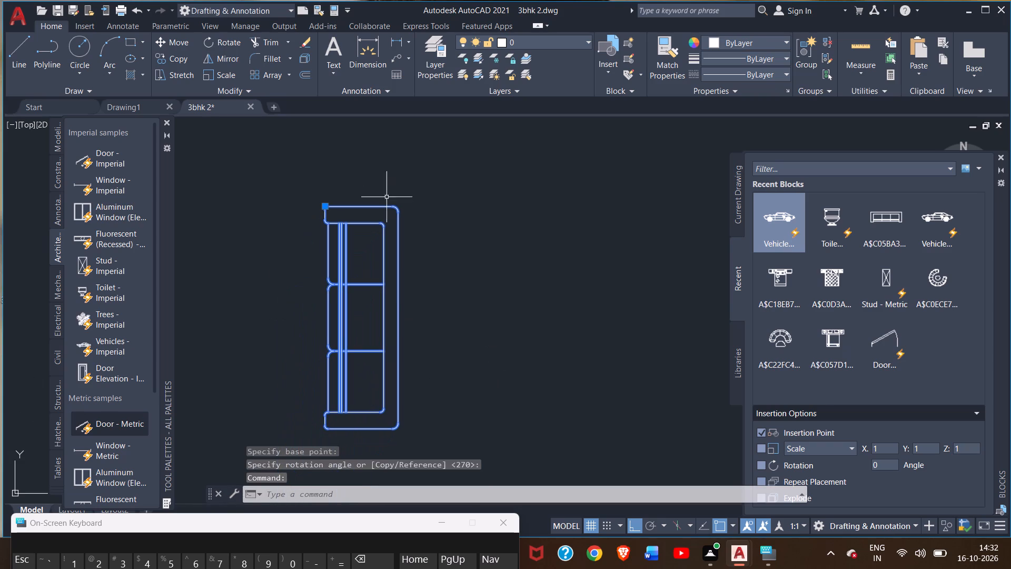
pyautogui.rightClick(405, 201)
pyautogui.click(395, 209)
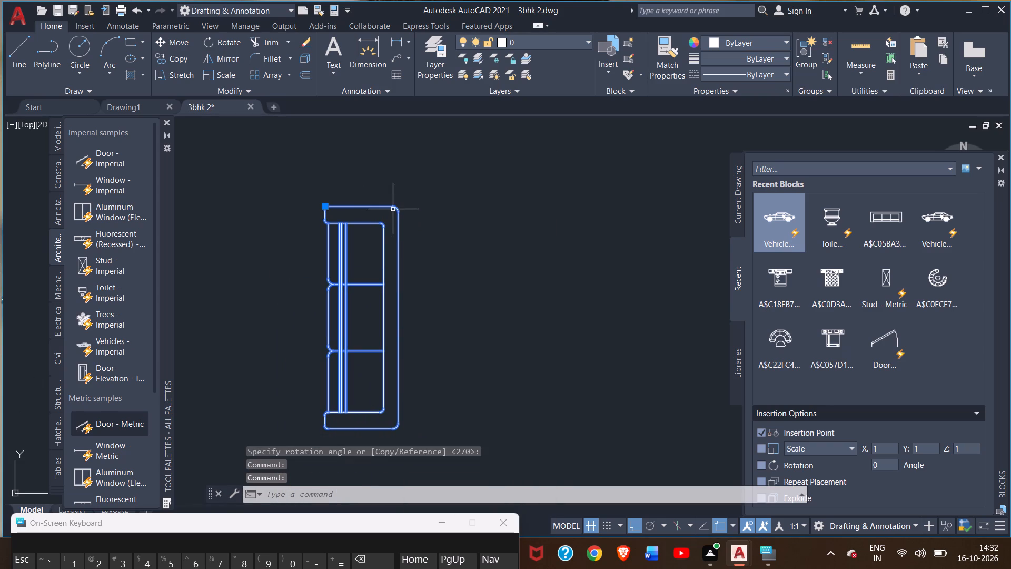
# Rotate the vertical three-seat sofa block half a turn about its upper-left corner, putting its back on the left side.
pyautogui.click(229, 42)
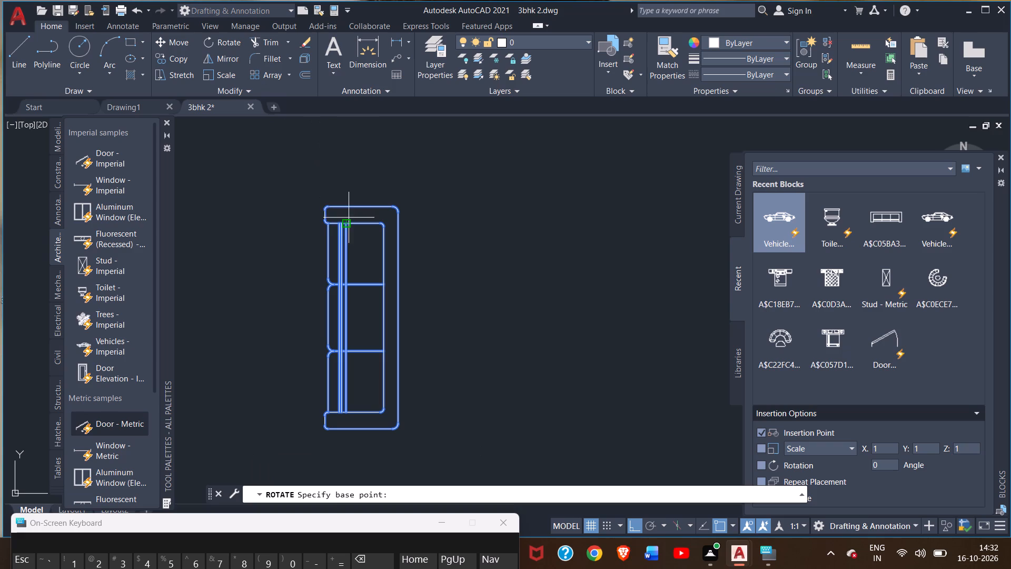
pyautogui.moveTo(322, 206); pyautogui.dragTo(310, 221)
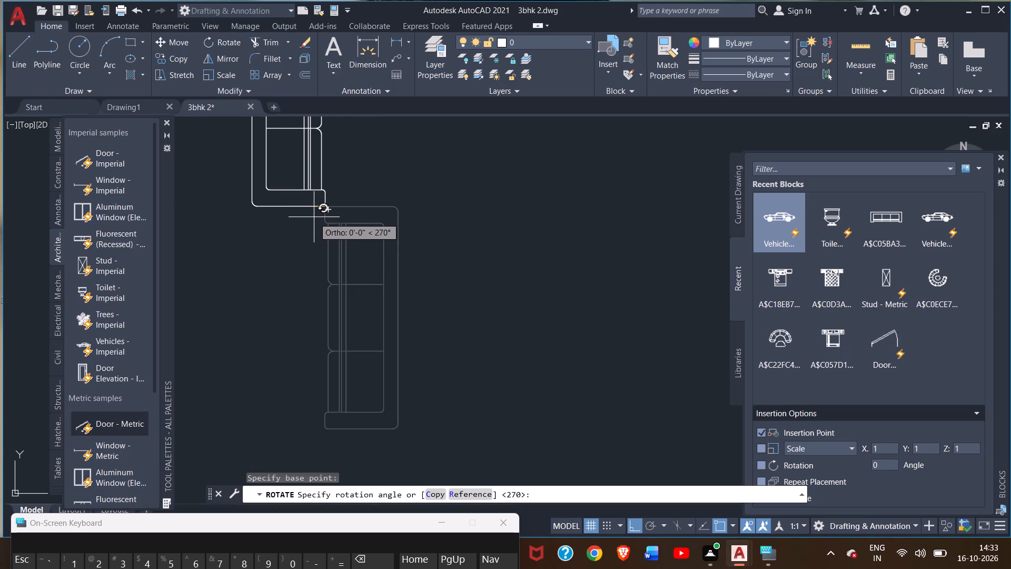
pyautogui.click(316, 211)
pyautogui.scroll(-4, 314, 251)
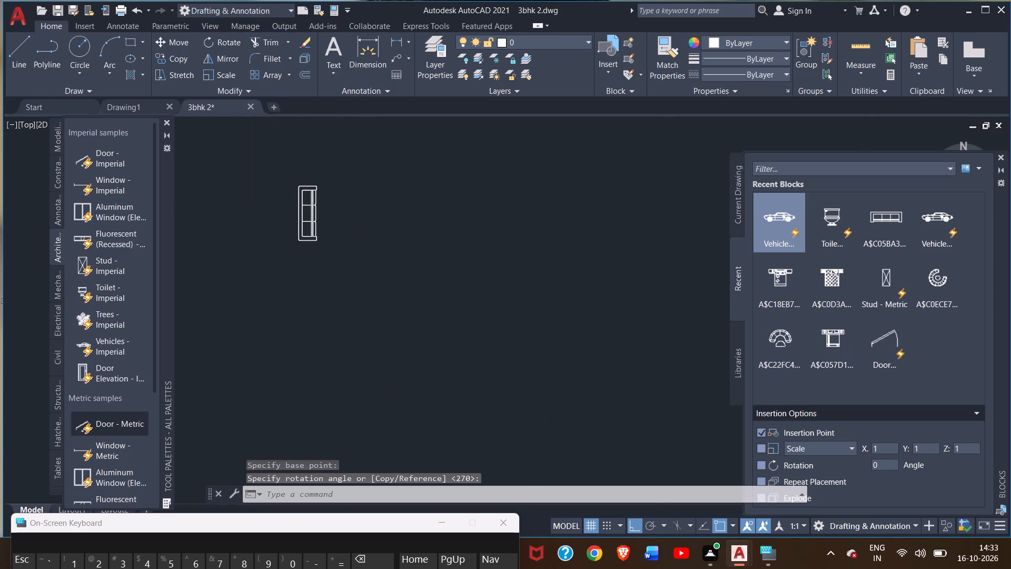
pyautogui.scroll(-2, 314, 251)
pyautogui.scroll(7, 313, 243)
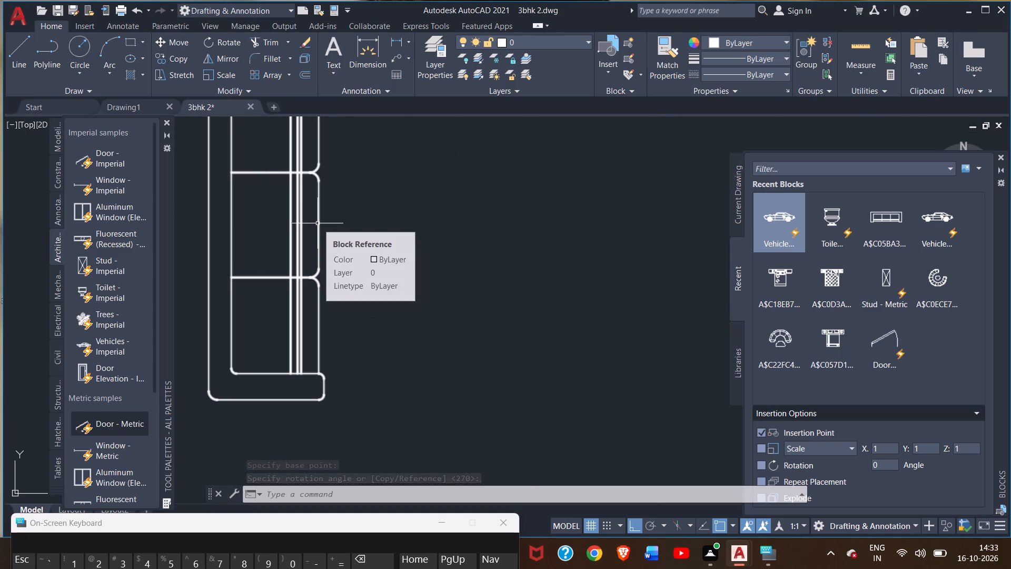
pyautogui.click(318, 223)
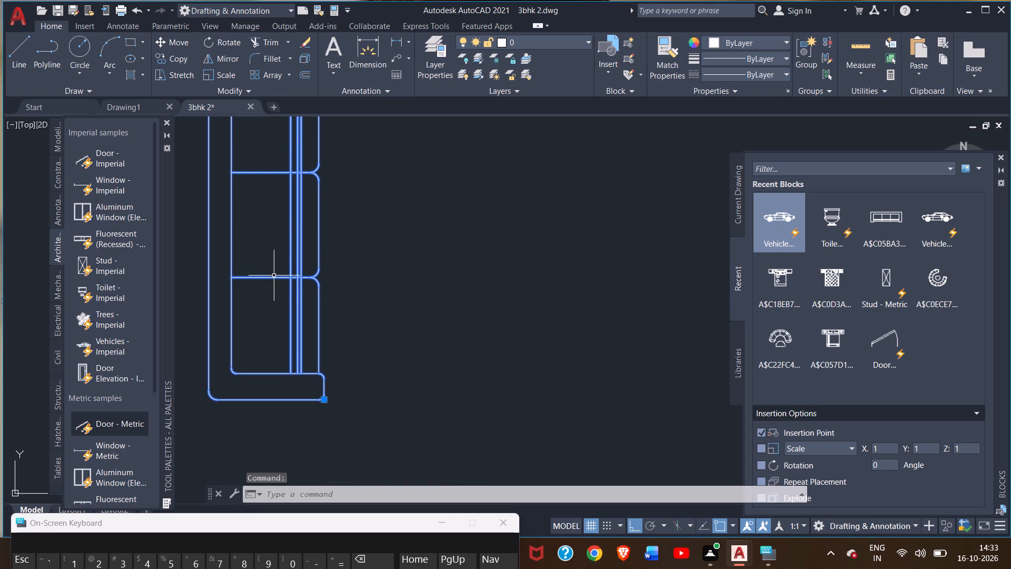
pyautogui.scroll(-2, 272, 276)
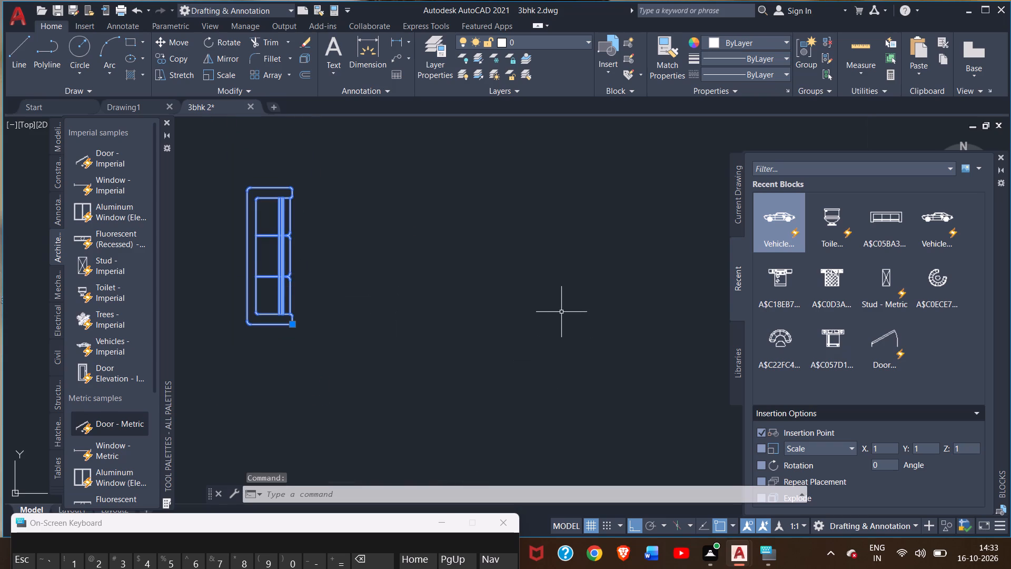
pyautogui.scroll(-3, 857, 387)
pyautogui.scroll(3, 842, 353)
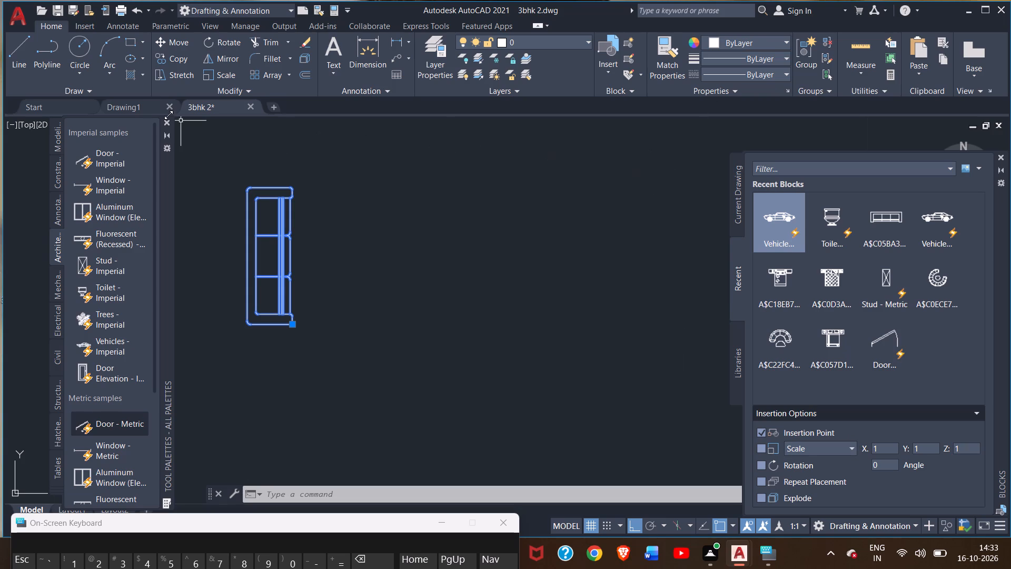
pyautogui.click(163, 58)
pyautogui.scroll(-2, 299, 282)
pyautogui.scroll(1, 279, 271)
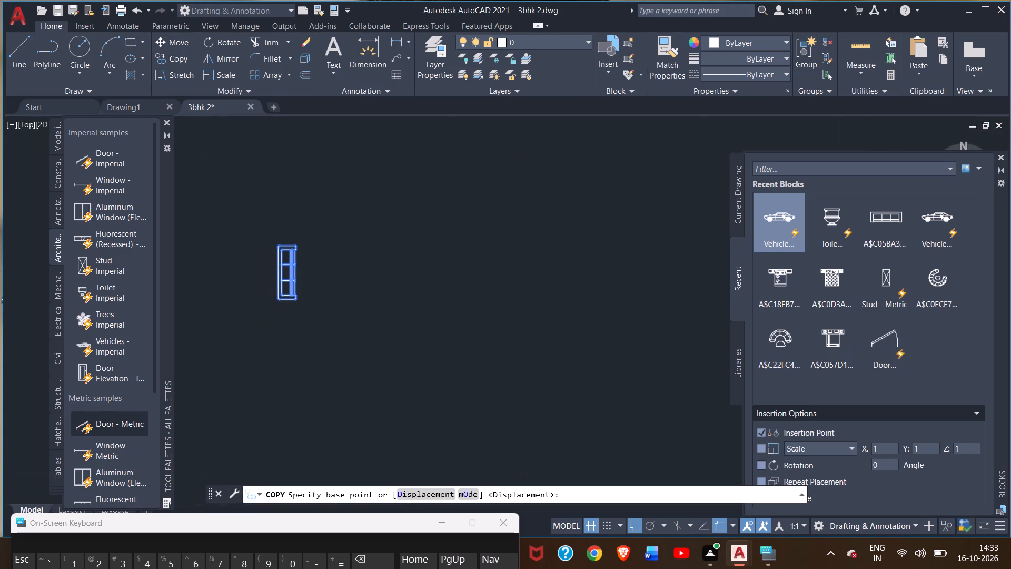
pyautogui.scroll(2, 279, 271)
# Scale the three-seat sofa block freehand about its lower-left corner, making it slightly smaller.
pyautogui.click(211, 76)
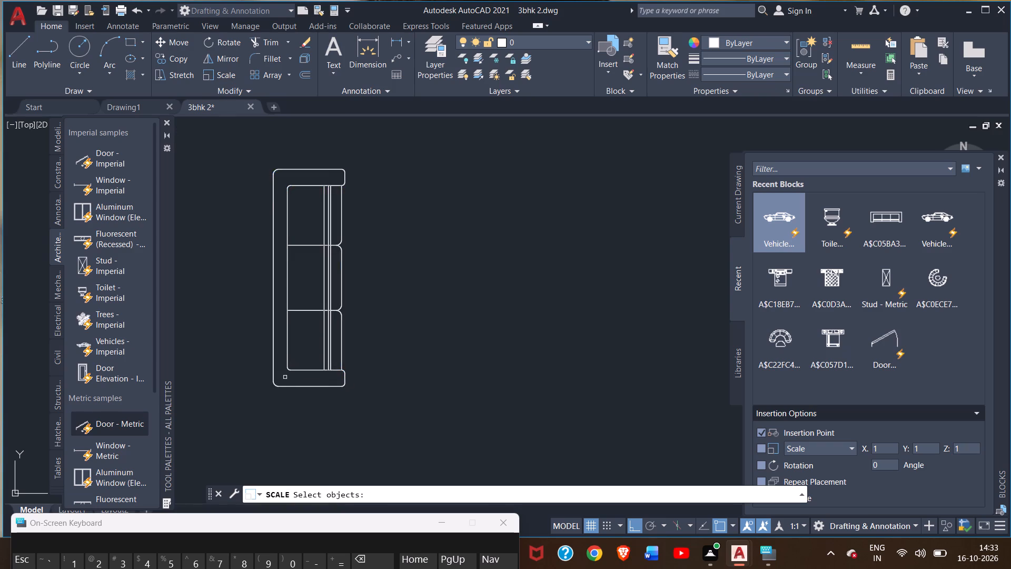
pyautogui.click(273, 385)
pyautogui.rightClick(275, 384)
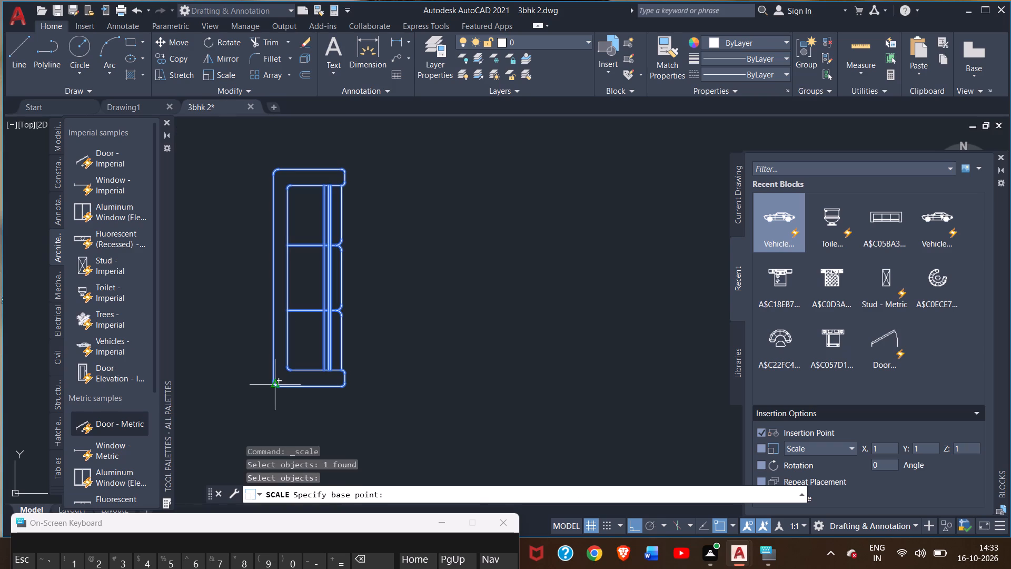
pyautogui.moveTo(277, 384); pyautogui.dragTo(365, 328)
pyautogui.moveTo(371, 326); pyautogui.dragTo(520, 311)
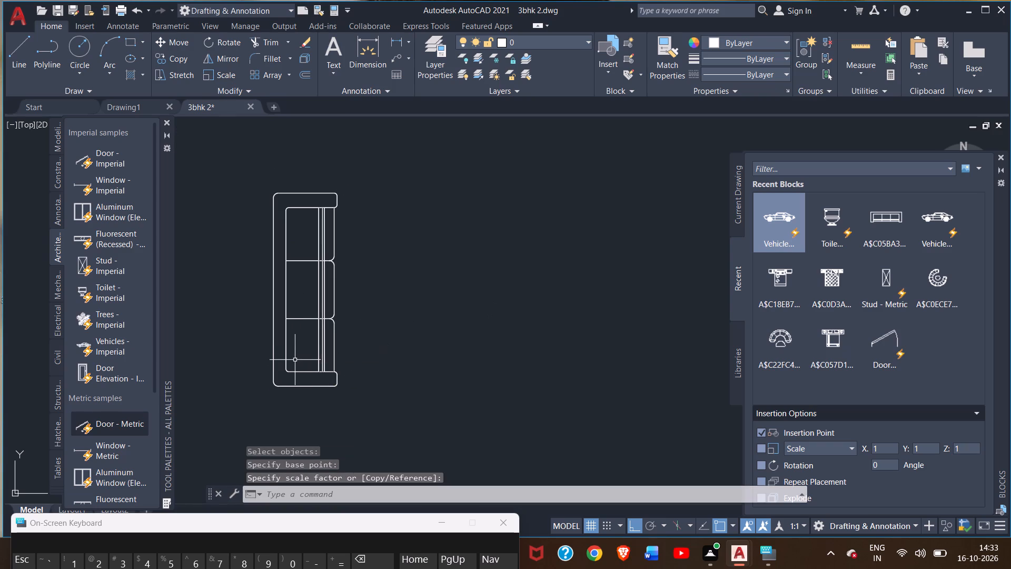
# Scale the three-seat sofa block freehand about its lower-left corner to about four times its size.
pyautogui.click(285, 359)
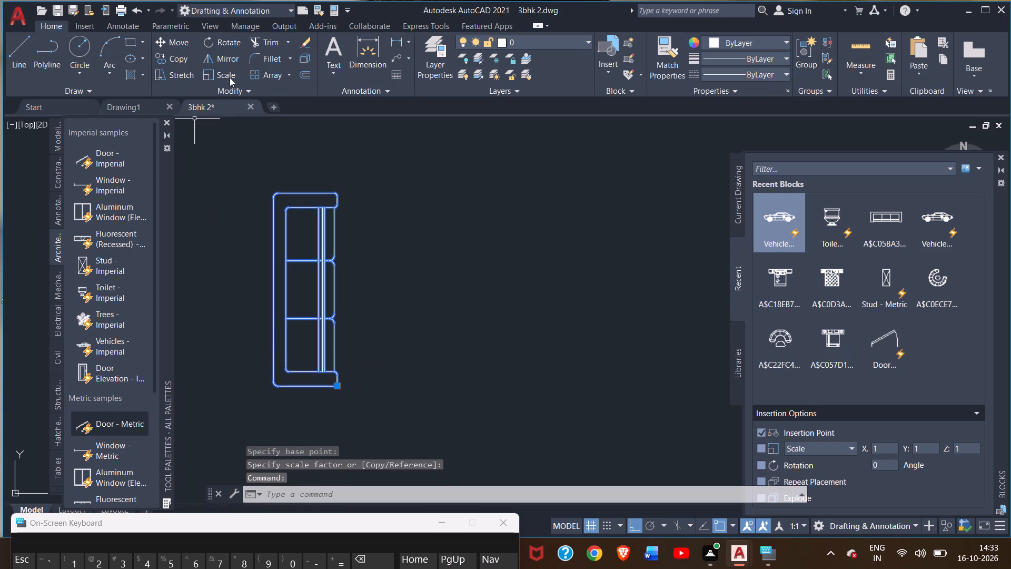
pyautogui.click(226, 71)
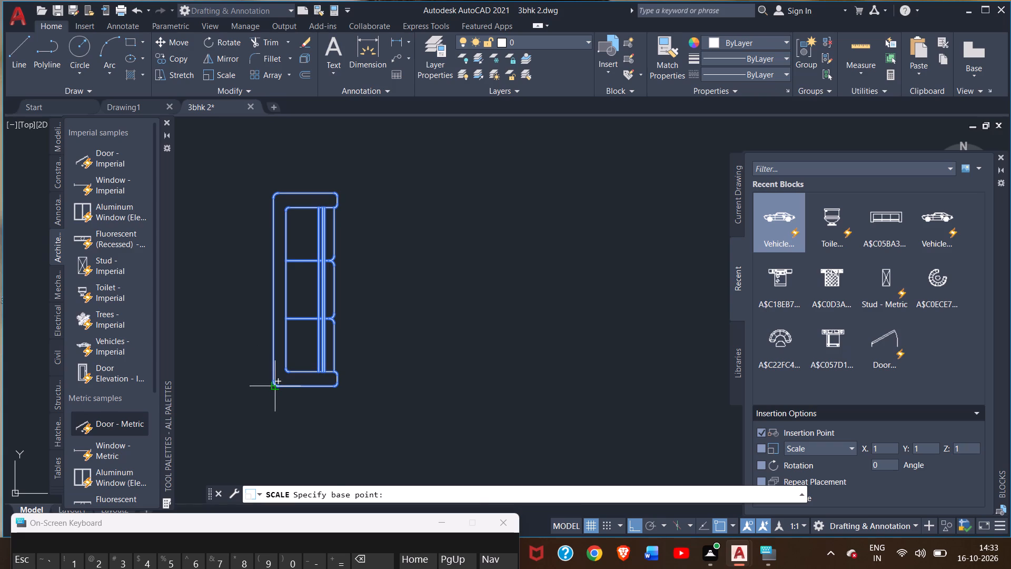
pyautogui.moveTo(275, 387); pyautogui.dragTo(571, 216)
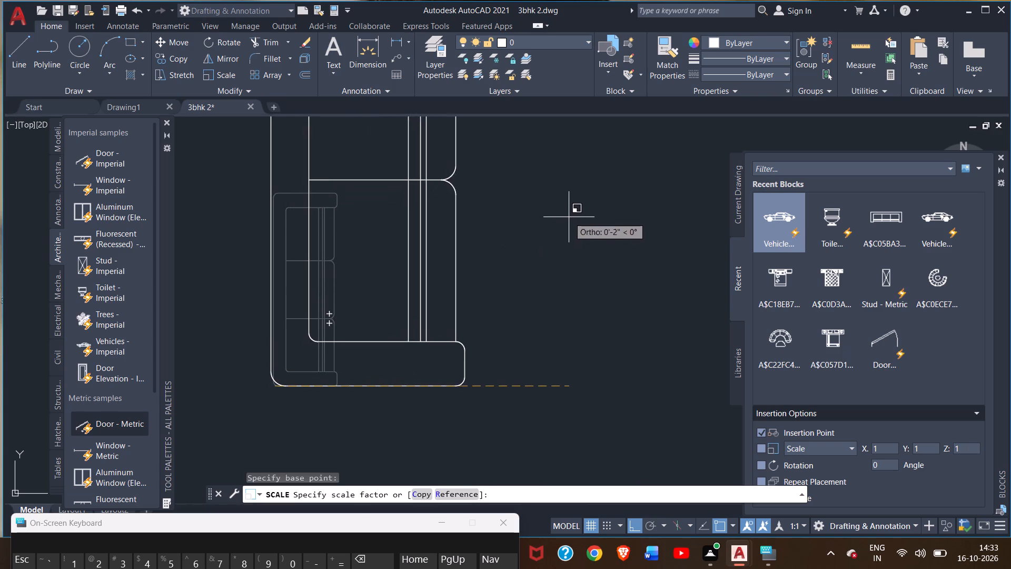
pyautogui.moveTo(571, 216); pyautogui.dragTo(670, 177)
pyautogui.doubleClick(670, 177)
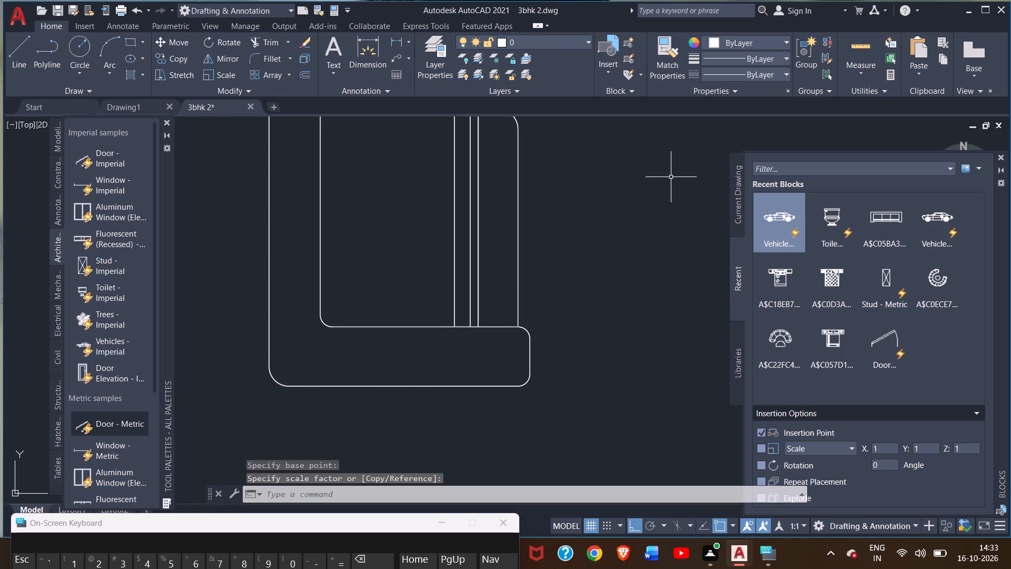
# Enlarge the three-seat sofa block again about its lower-left corner, by a freehand factor of about 2.6.
pyautogui.scroll(-8, 412, 343)
pyautogui.scroll(1, 415, 345)
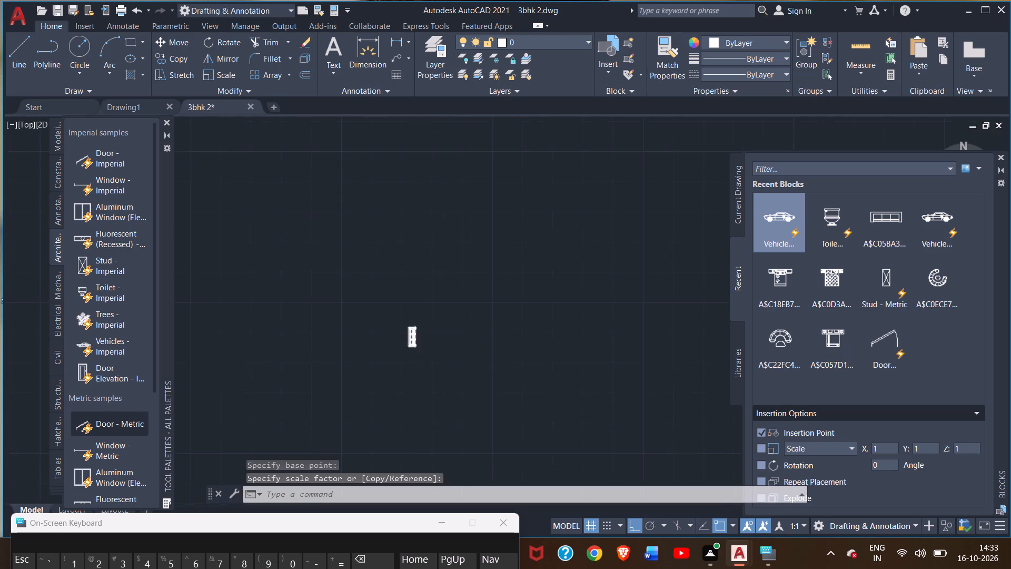
pyautogui.scroll(6, 415, 345)
pyautogui.click(329, 358)
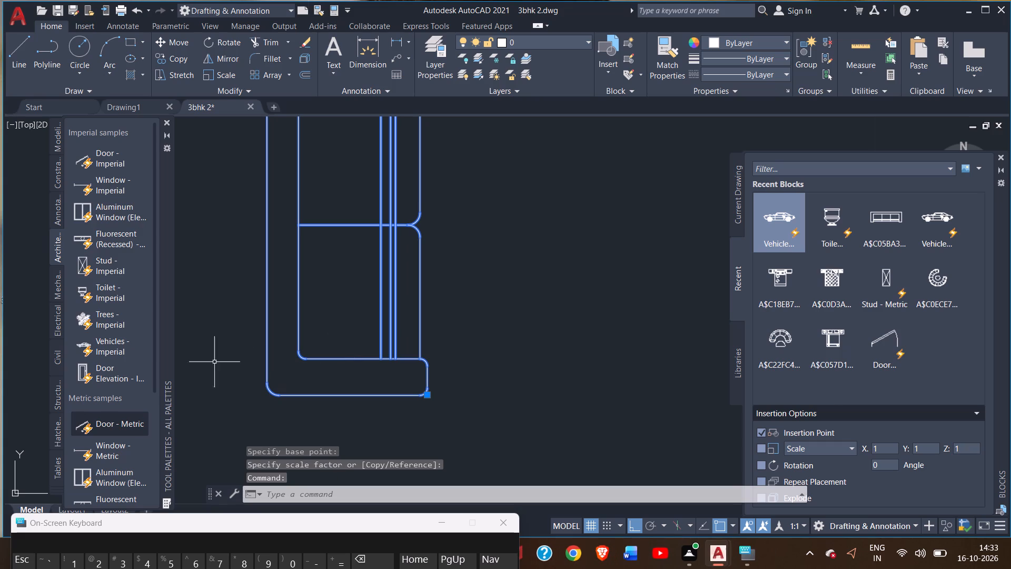
pyautogui.click(224, 78)
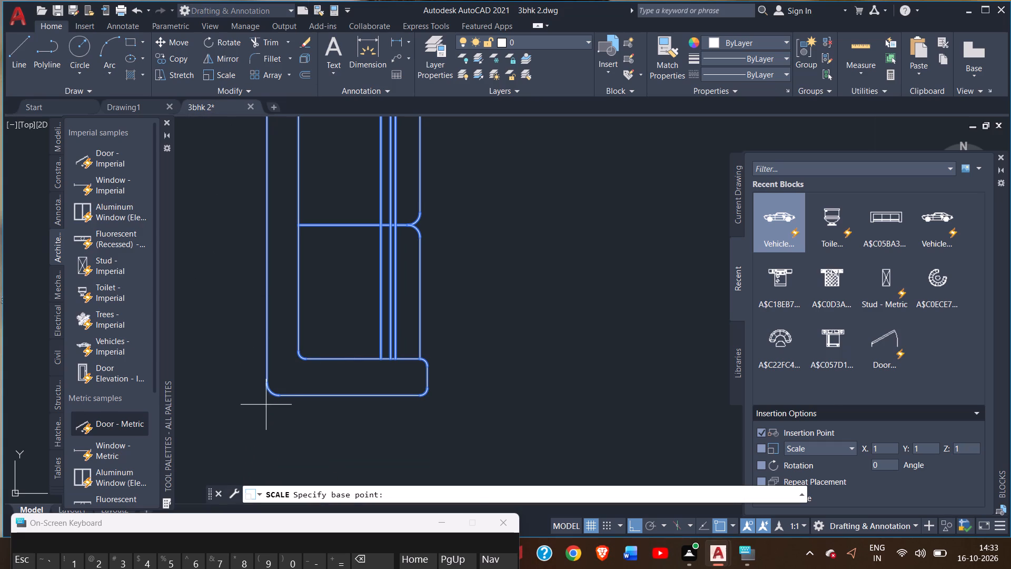
pyautogui.moveTo(267, 391); pyautogui.dragTo(661, 164)
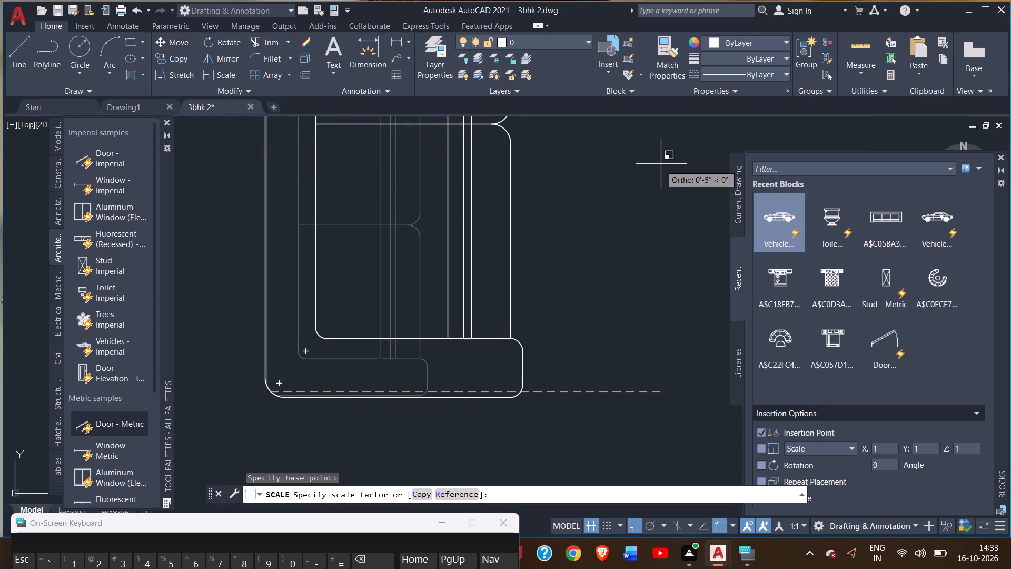
pyautogui.moveTo(661, 164); pyautogui.dragTo(925, 133)
pyautogui.tripleClick(925, 133)
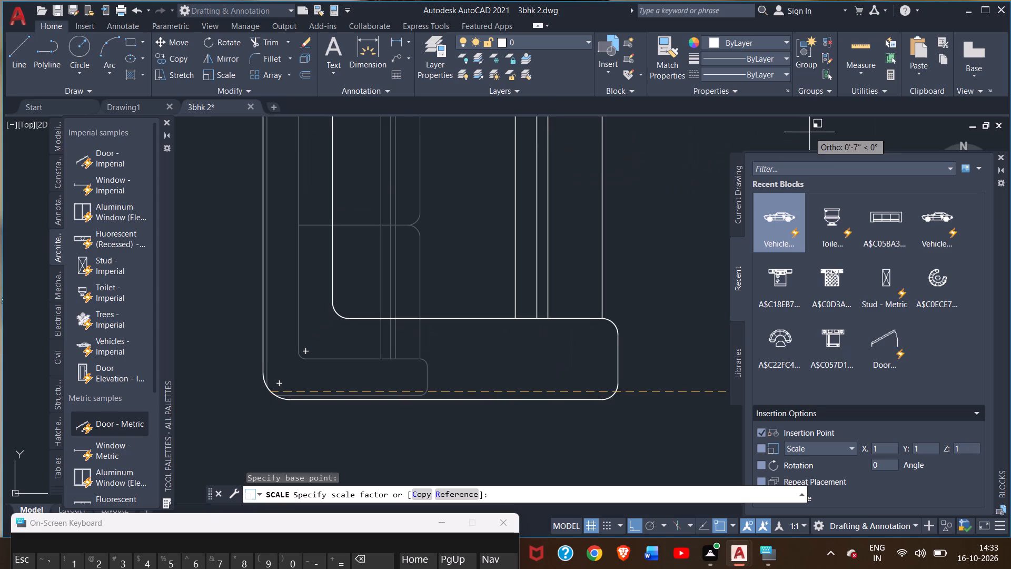
pyautogui.click(927, 134)
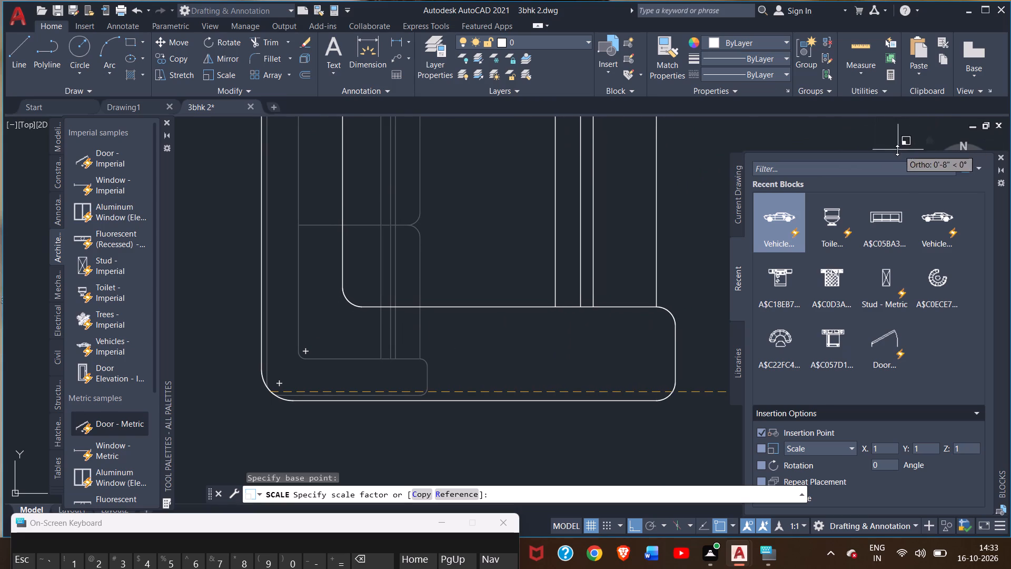
pyautogui.click(916, 143)
# Scale up the three-seat sofa block from its lower-left corner to about three times its size.
pyautogui.scroll(-4, 633, 317)
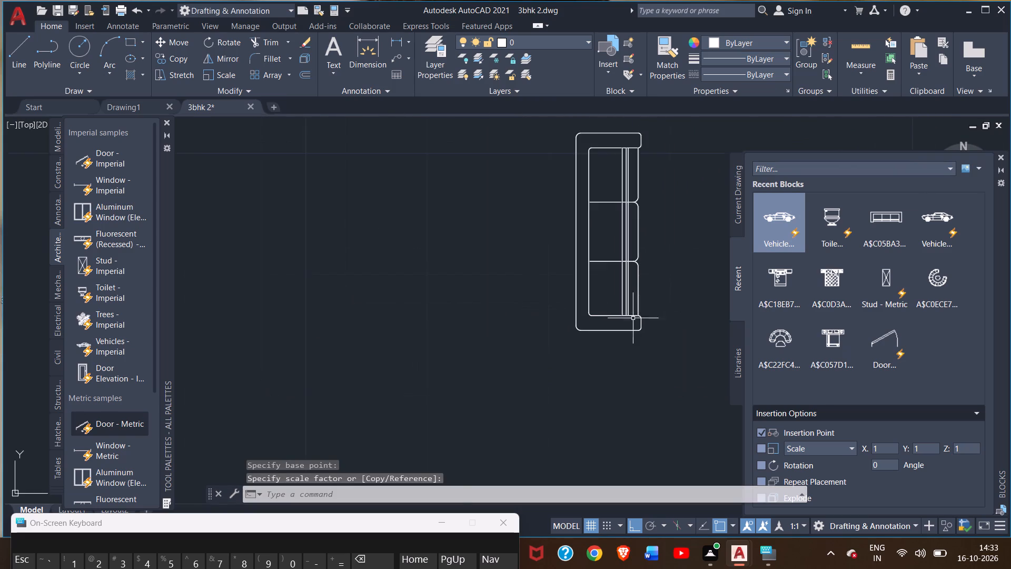
pyautogui.scroll(-6, 514, 335)
pyautogui.scroll(3, 477, 346)
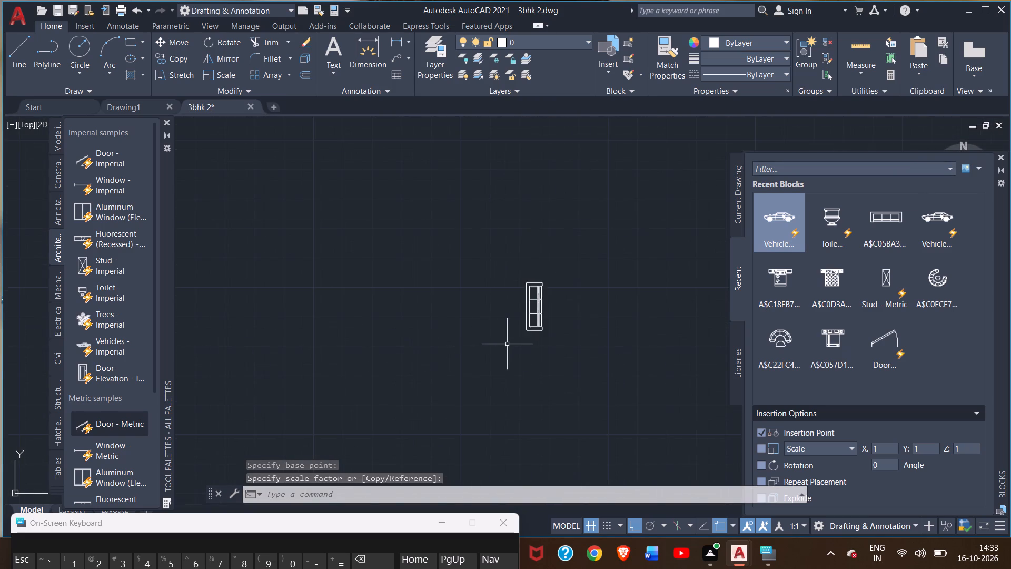
pyautogui.scroll(2, 518, 341)
pyautogui.moveTo(517, 336); pyautogui.dragTo(378, 352, button='middle')
pyautogui.scroll(2, 397, 331)
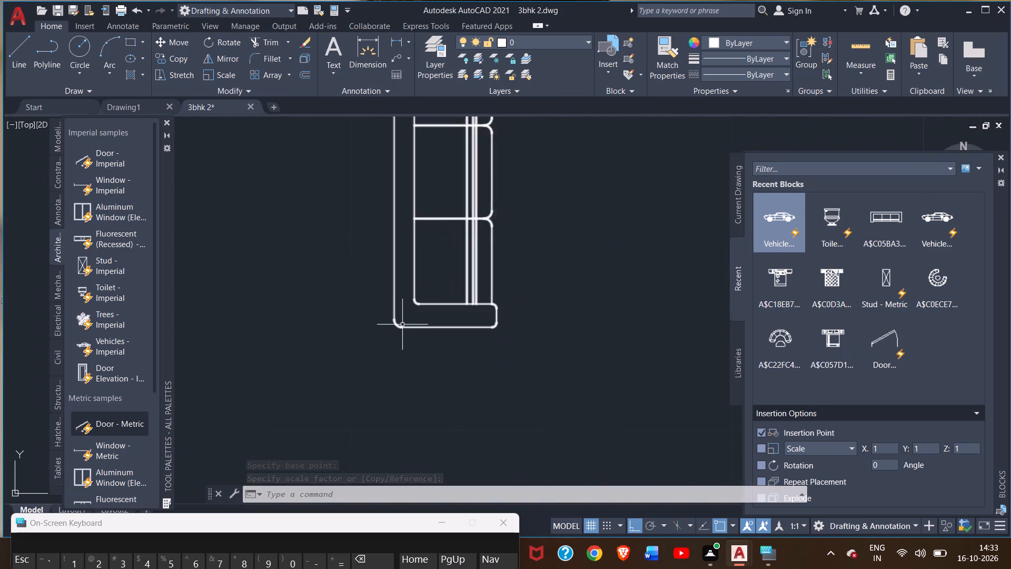
pyautogui.click(399, 325)
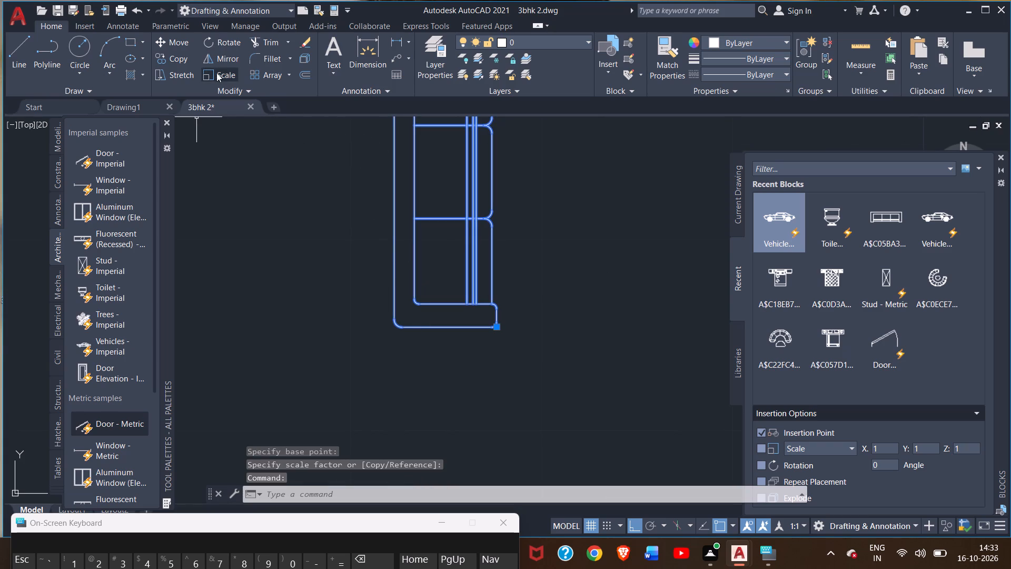
pyautogui.click(217, 73)
pyautogui.moveTo(395, 325); pyautogui.dragTo(429, 300)
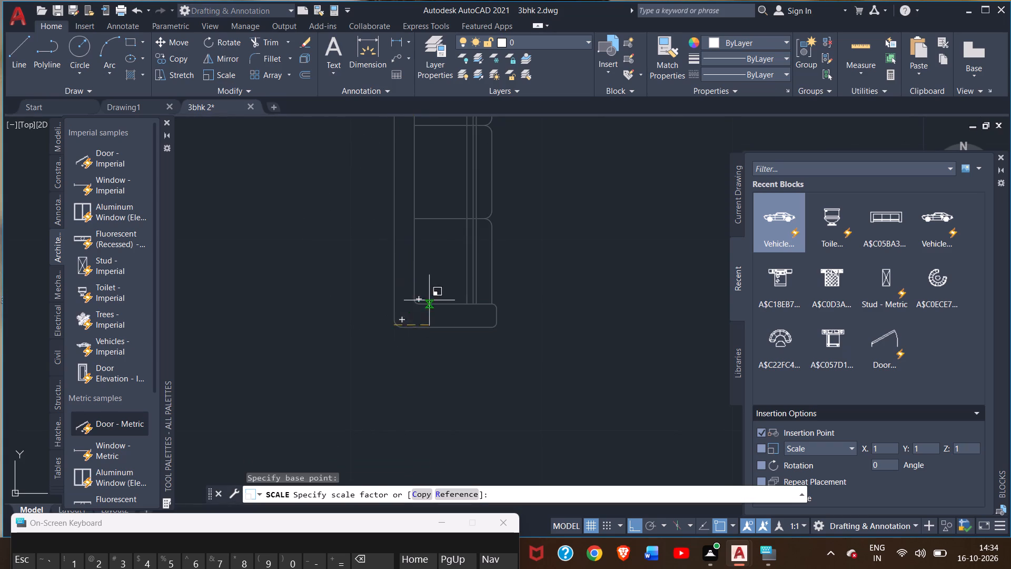
pyautogui.moveTo(429, 300); pyautogui.dragTo(879, 145)
pyautogui.doubleClick(879, 145)
pyautogui.moveTo(861, 150); pyautogui.dragTo(784, 178)
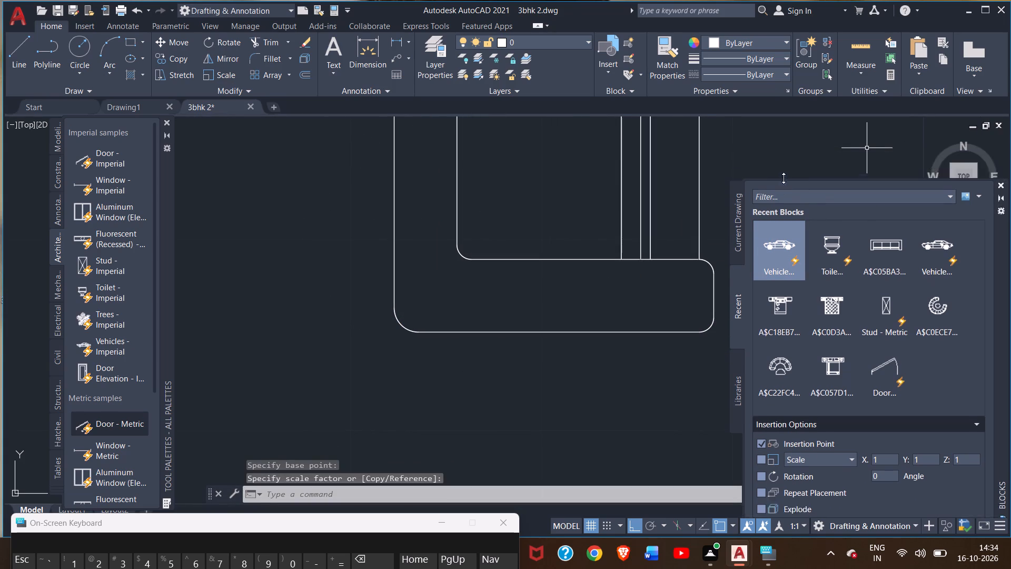
pyautogui.moveTo(784, 178); pyautogui.dragTo(866, 138)
pyautogui.moveTo(866, 138); pyautogui.dragTo(859, 145)
pyautogui.click(857, 146)
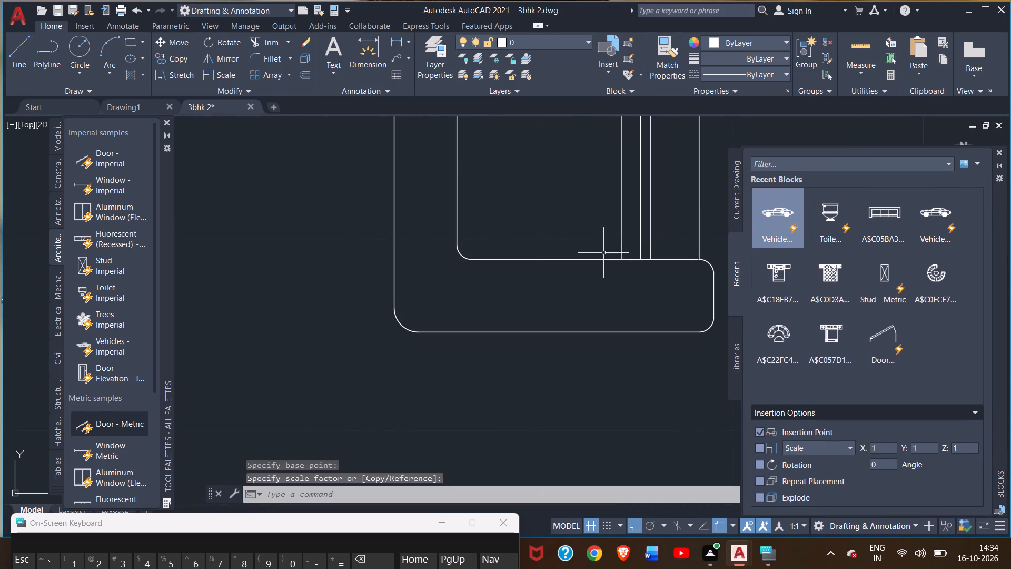
# Enlarge the three-seat sofa block freehand about its lower-left corner to roughly five times its size.
pyautogui.scroll(-7, 592, 268)
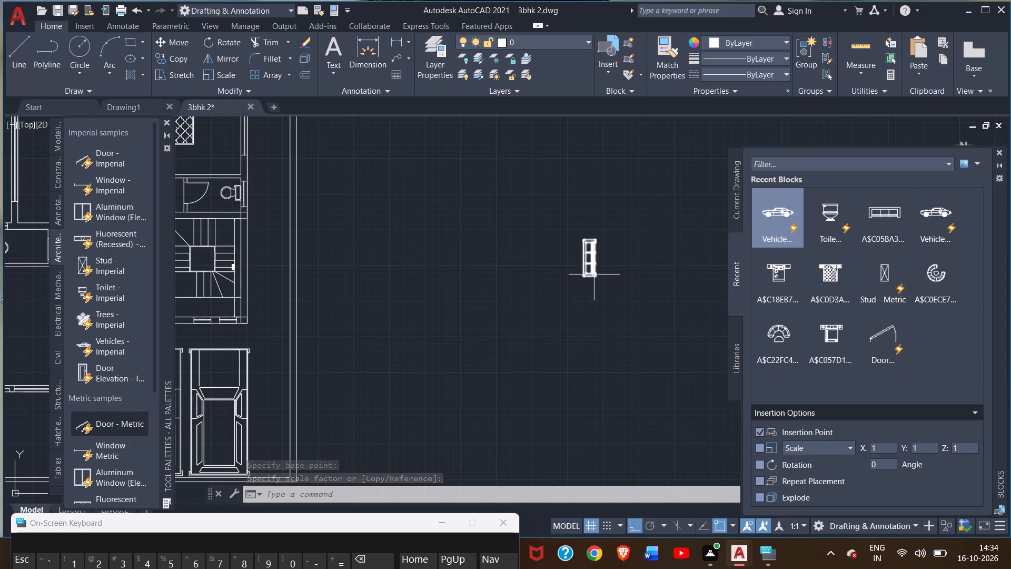
pyautogui.scroll(-2, 594, 268)
pyautogui.scroll(1, 596, 273)
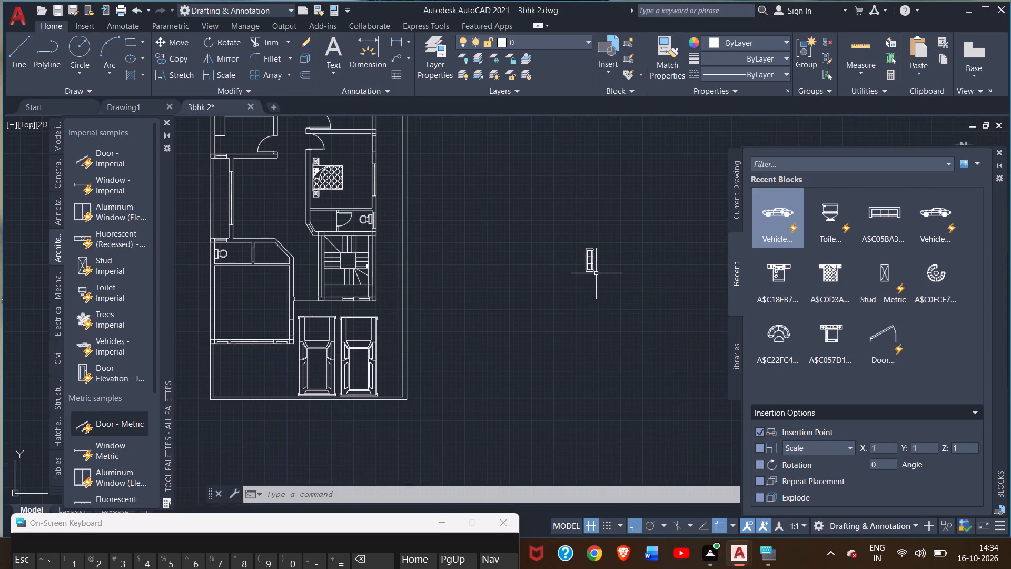
pyautogui.scroll(1, 596, 278)
pyautogui.moveTo(586, 278); pyautogui.dragTo(398, 268, button='middle')
pyautogui.click(206, 77)
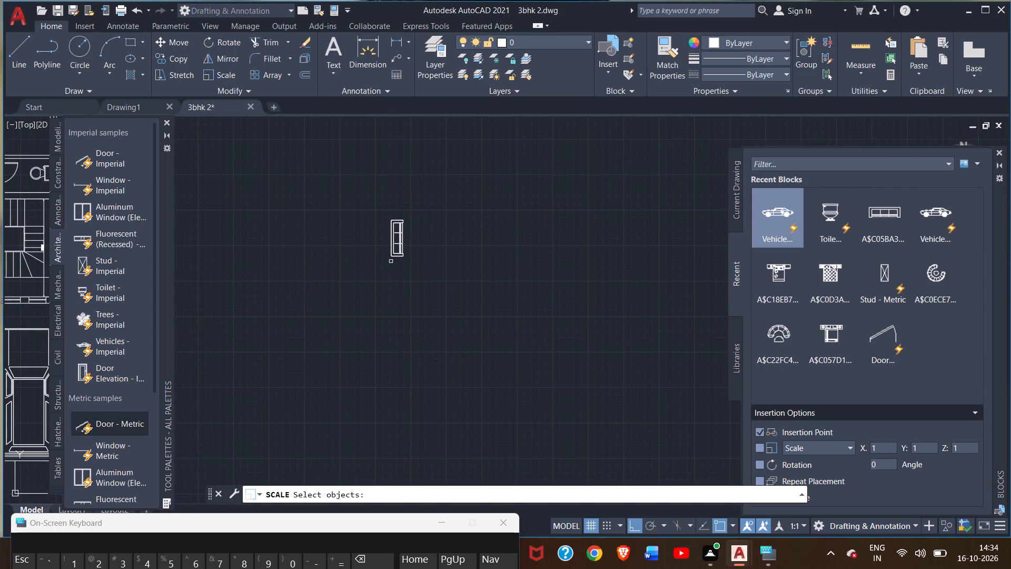
pyautogui.click(395, 254)
pyautogui.rightClick(395, 254)
pyautogui.scroll(4, 393, 255)
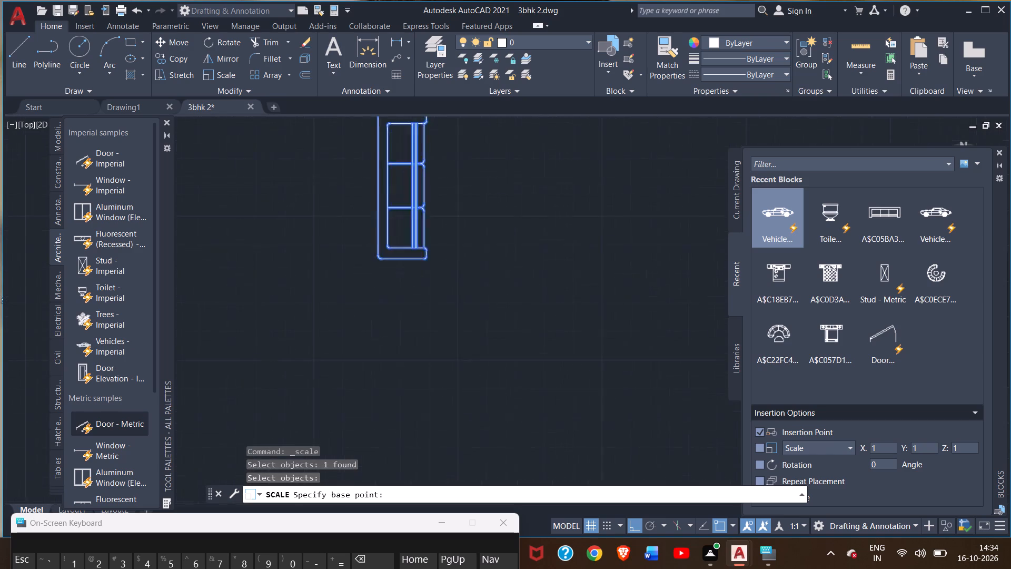
pyautogui.moveTo(367, 260); pyautogui.dragTo(421, 215)
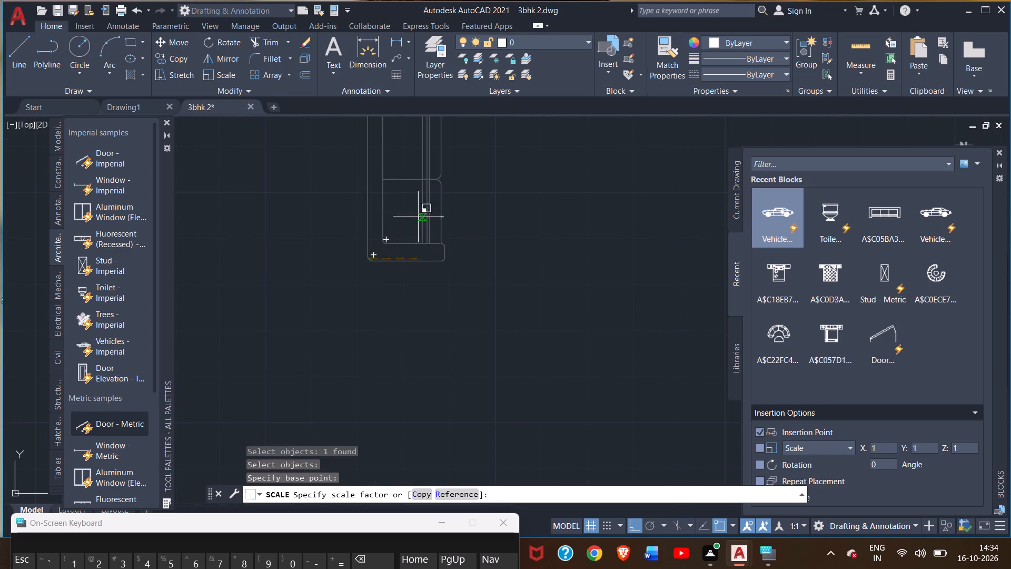
pyautogui.moveTo(421, 215); pyautogui.dragTo(936, 121)
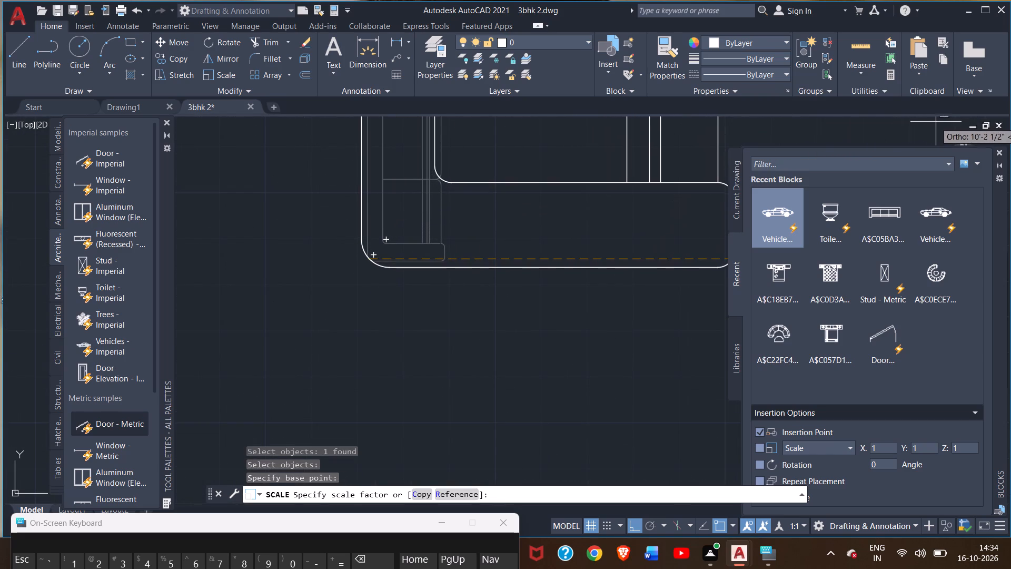
pyautogui.moveTo(936, 121); pyautogui.dragTo(960, 125)
pyautogui.doubleClick(960, 125)
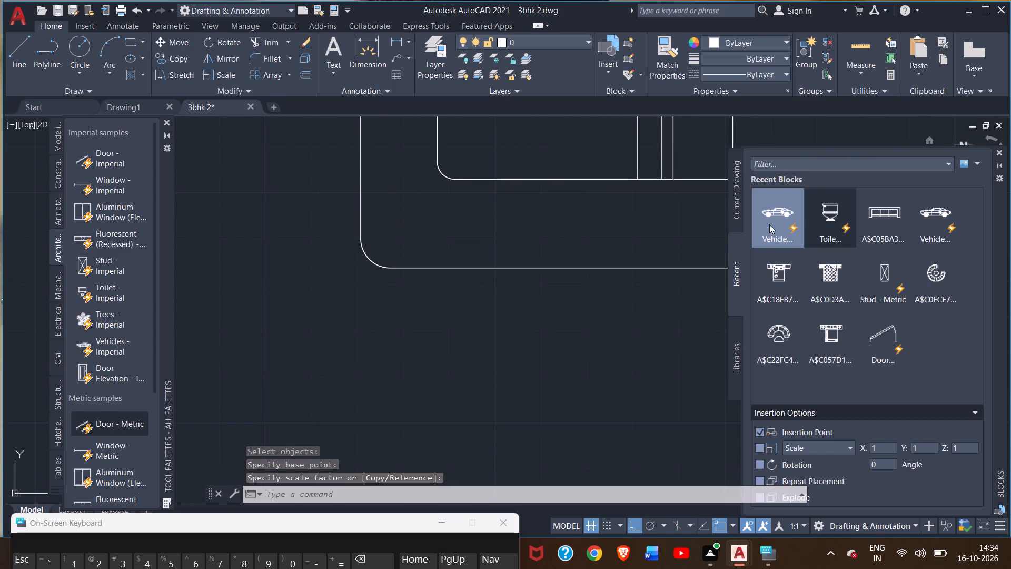
# Scale the three-seat sofa block down slightly about its lower-left corner, by a freehand factor of about 0.9.
pyautogui.scroll(-6, 507, 263)
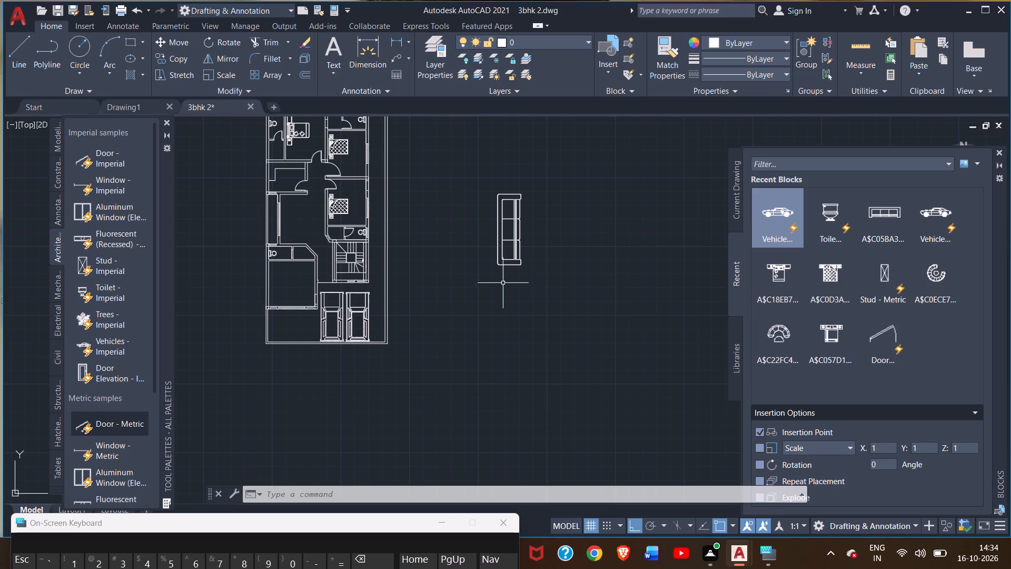
pyautogui.click(224, 72)
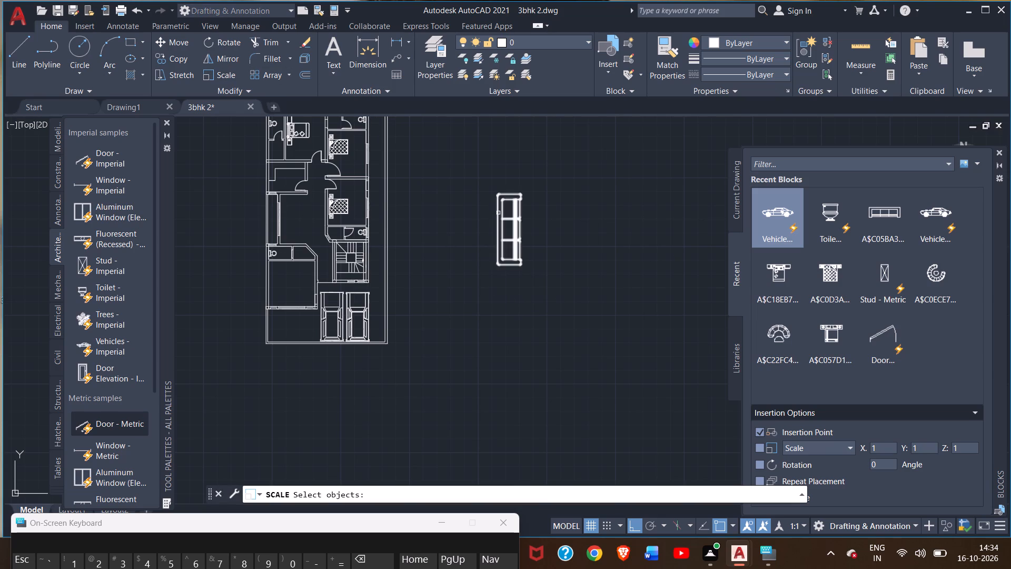
pyautogui.click(501, 217)
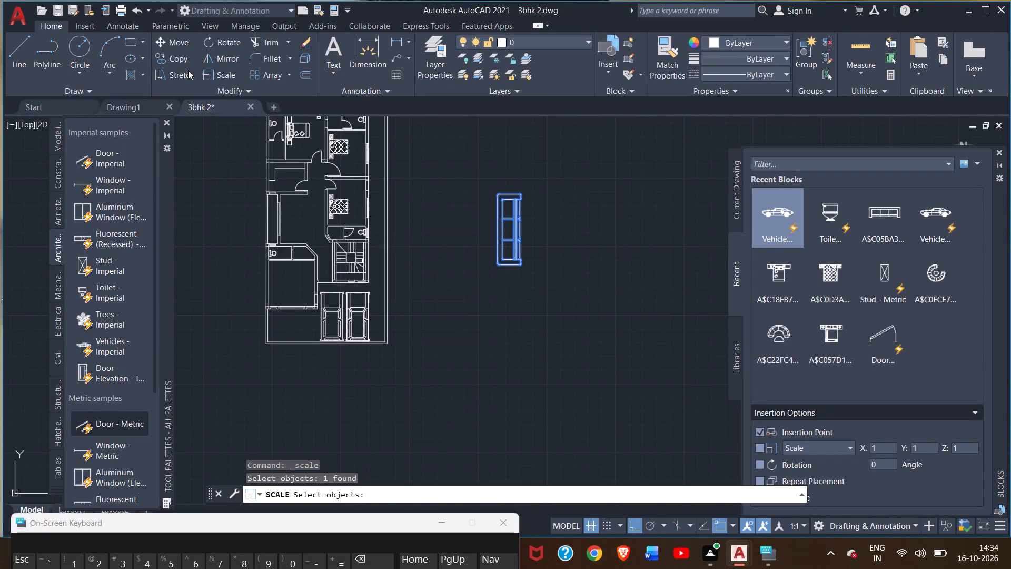
pyautogui.click(210, 75)
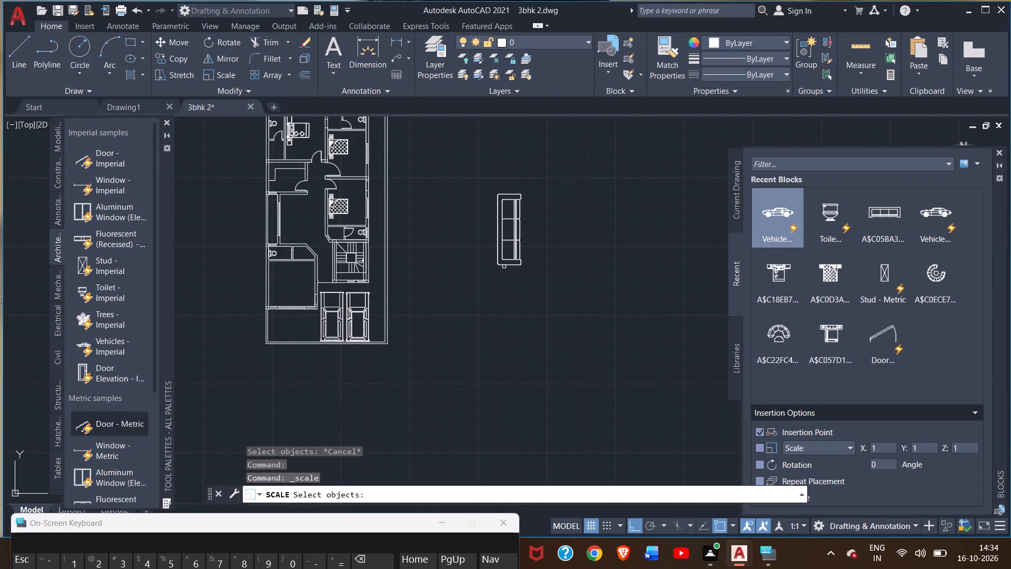
pyautogui.click(501, 264)
pyautogui.rightClick(499, 258)
pyautogui.moveTo(497, 264); pyautogui.dragTo(516, 244)
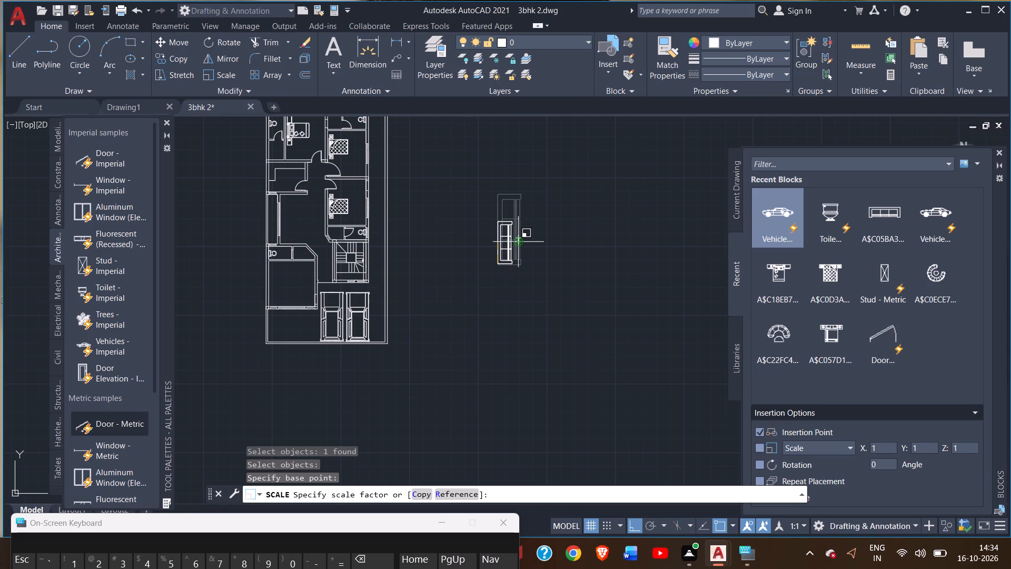
pyautogui.moveTo(516, 244); pyautogui.dragTo(520, 239)
pyautogui.click(520, 239)
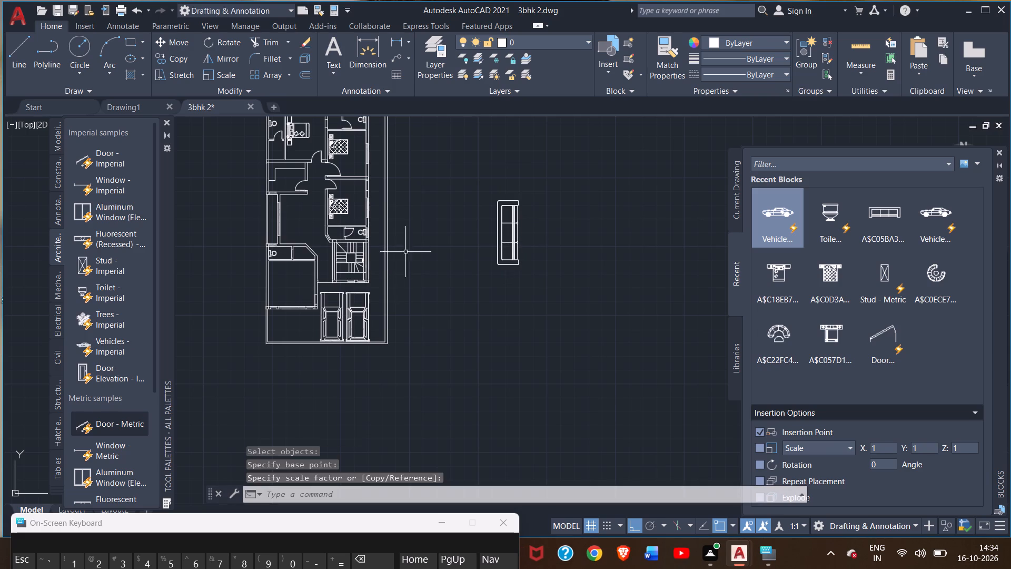
# Shrink the three-seat sofa block a little more about its lower-left corner, to roughly 0.87 of its size.
pyautogui.click(502, 251)
pyautogui.click(235, 73)
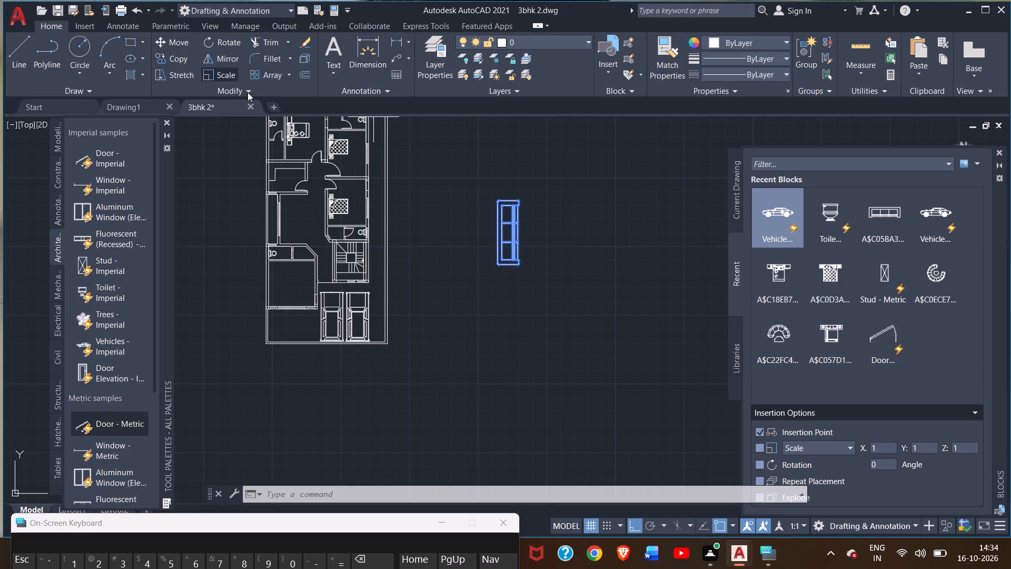
pyautogui.moveTo(501, 267); pyautogui.dragTo(510, 259)
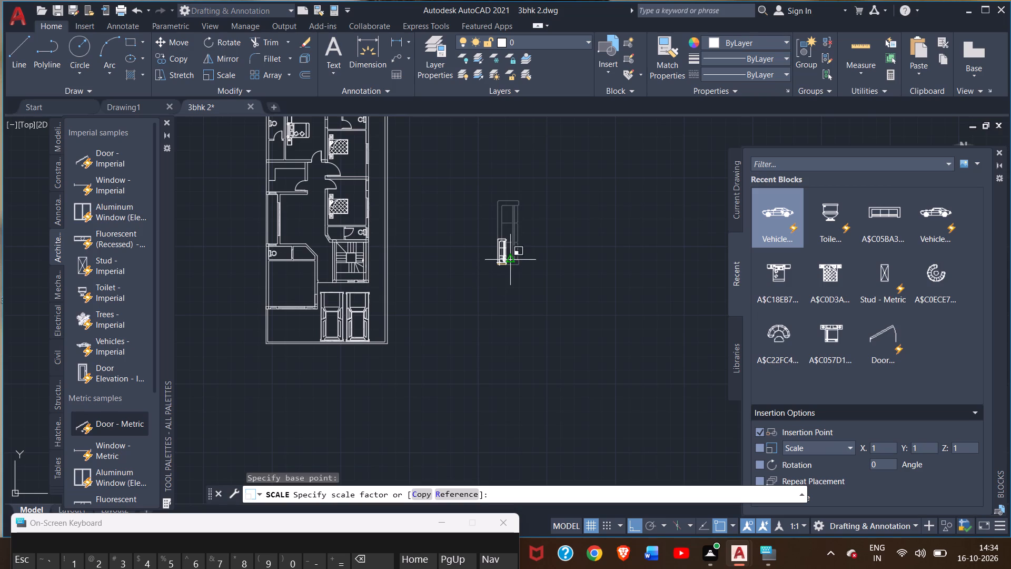
pyautogui.moveTo(510, 259); pyautogui.dragTo(512, 252)
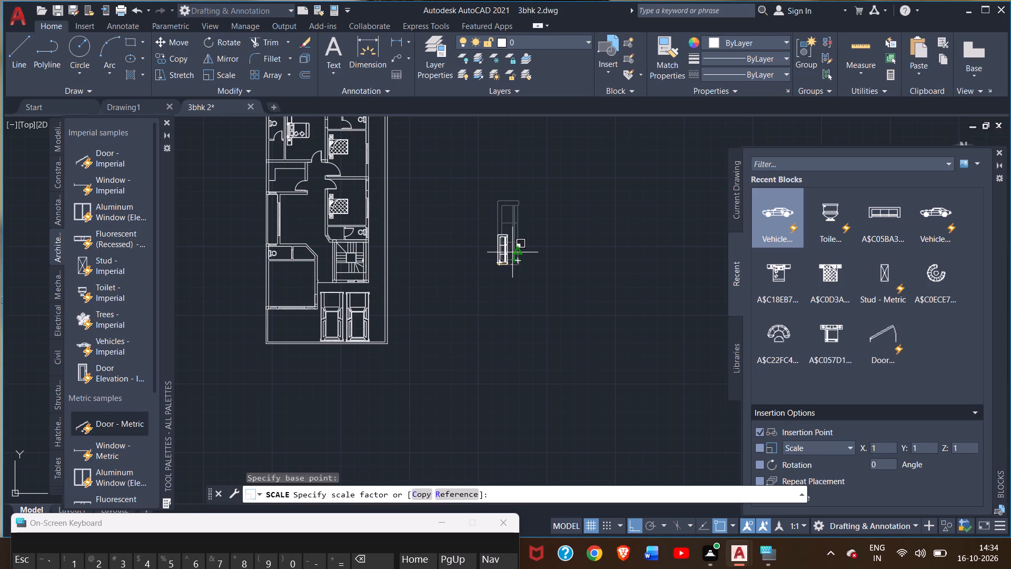
pyautogui.moveTo(512, 252); pyautogui.dragTo(512, 245)
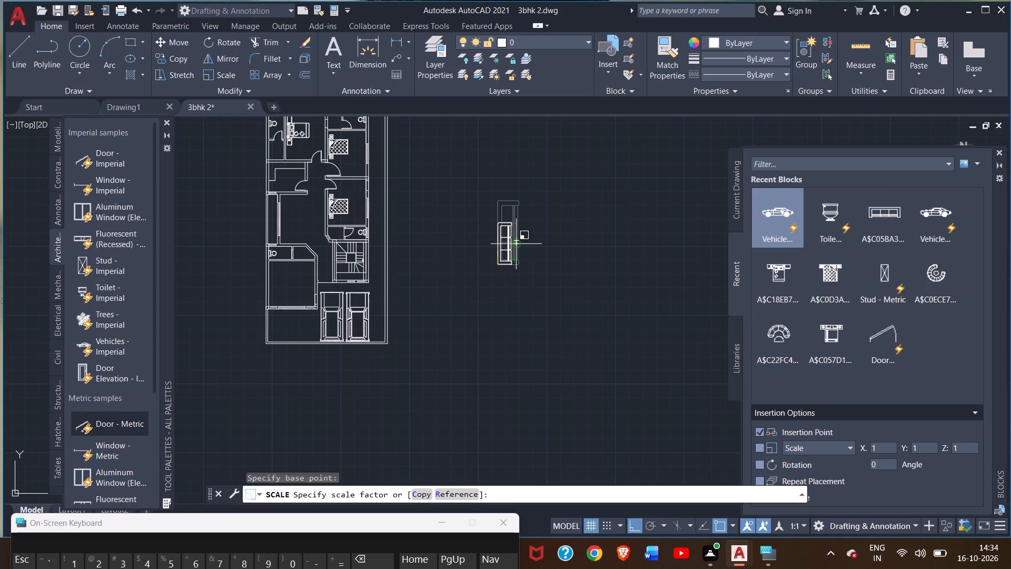
pyautogui.moveTo(512, 245); pyautogui.dragTo(512, 242)
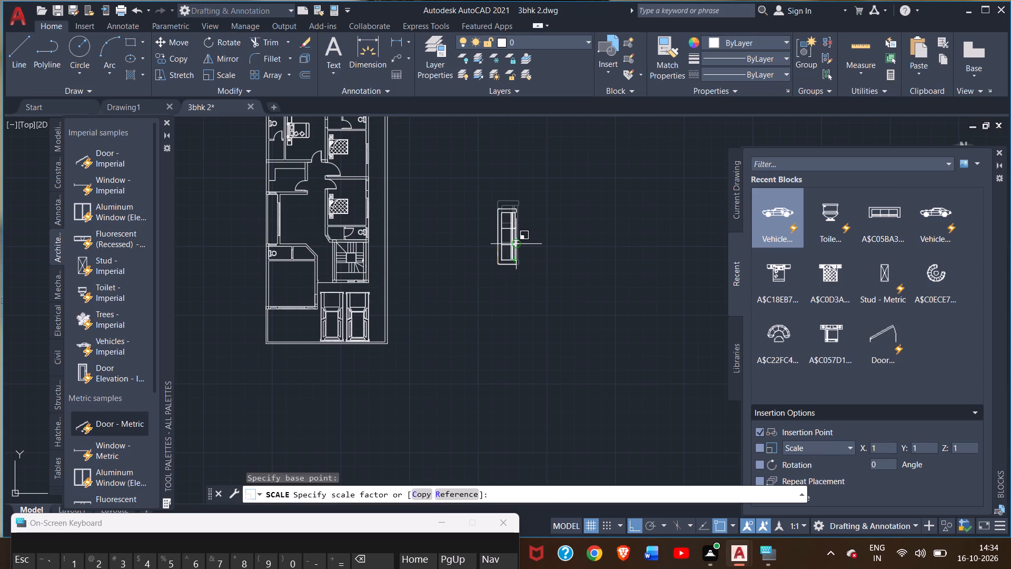
pyautogui.moveTo(512, 242); pyautogui.dragTo(512, 241)
pyautogui.tripleClick(512, 241)
pyautogui.click(512, 241)
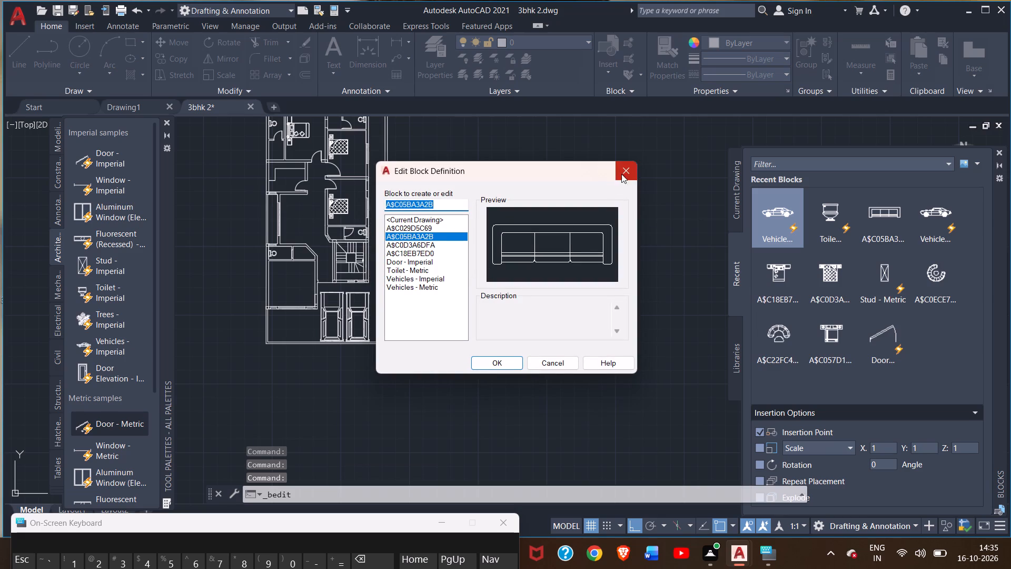
pyautogui.click(622, 173)
# Move the three-seat sofa block horizontally into the floor plan, beside the window wall of the room opposite the lower bedroom.
pyautogui.click(487, 229)
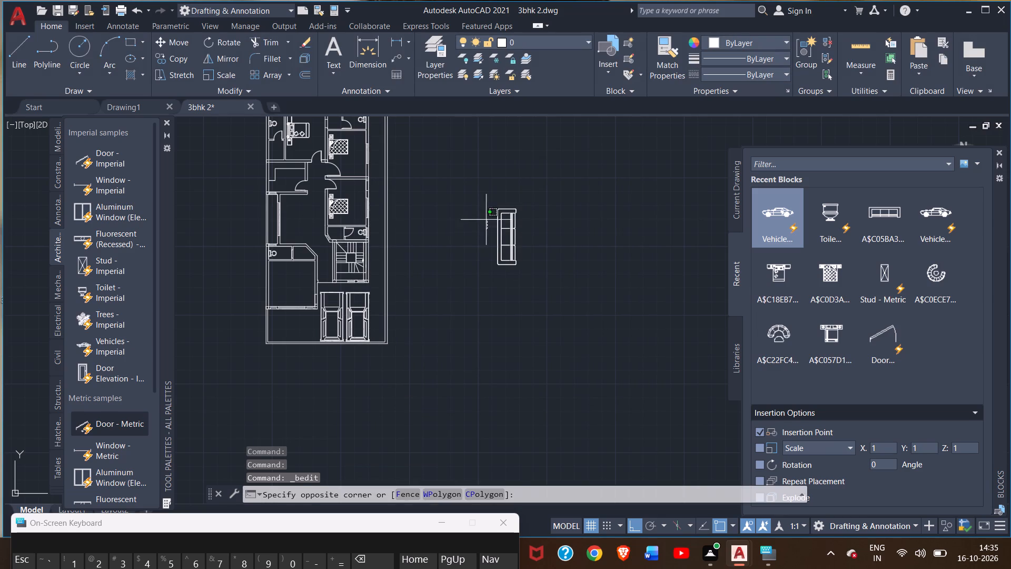
pyautogui.click(484, 219)
pyautogui.click(168, 39)
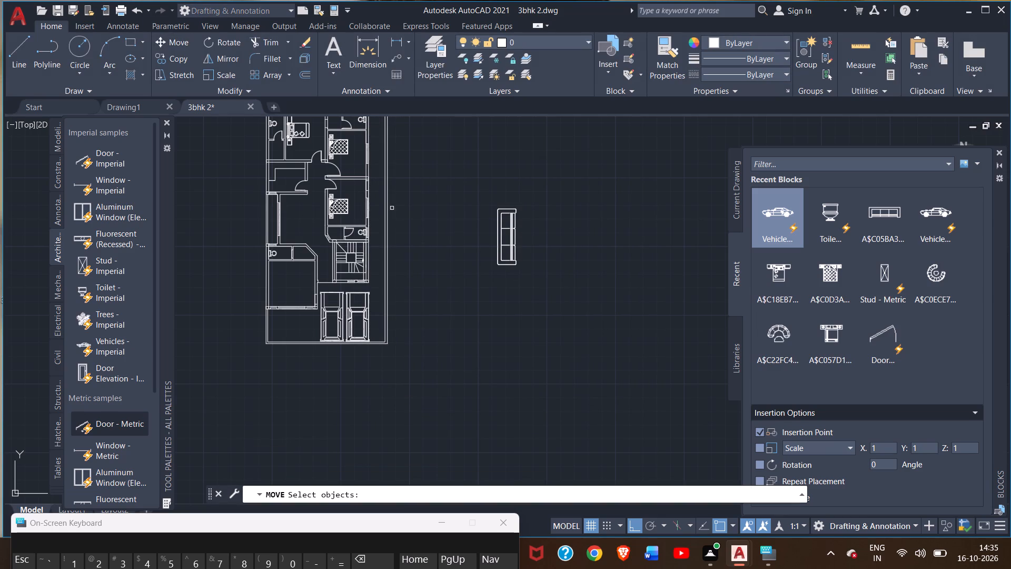
pyautogui.click(497, 259)
pyautogui.rightClick(497, 258)
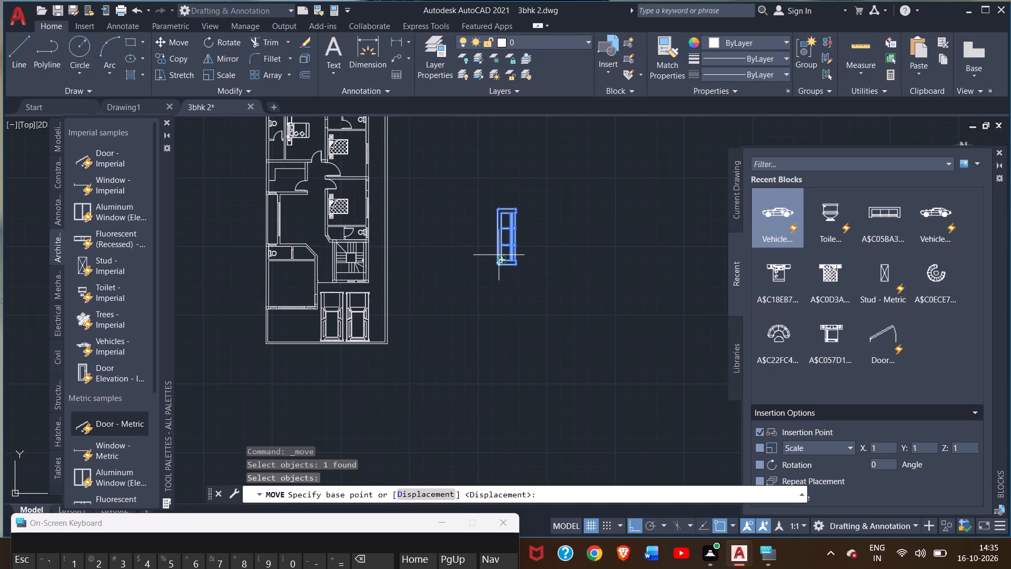
pyautogui.moveTo(504, 241); pyautogui.dragTo(322, 212)
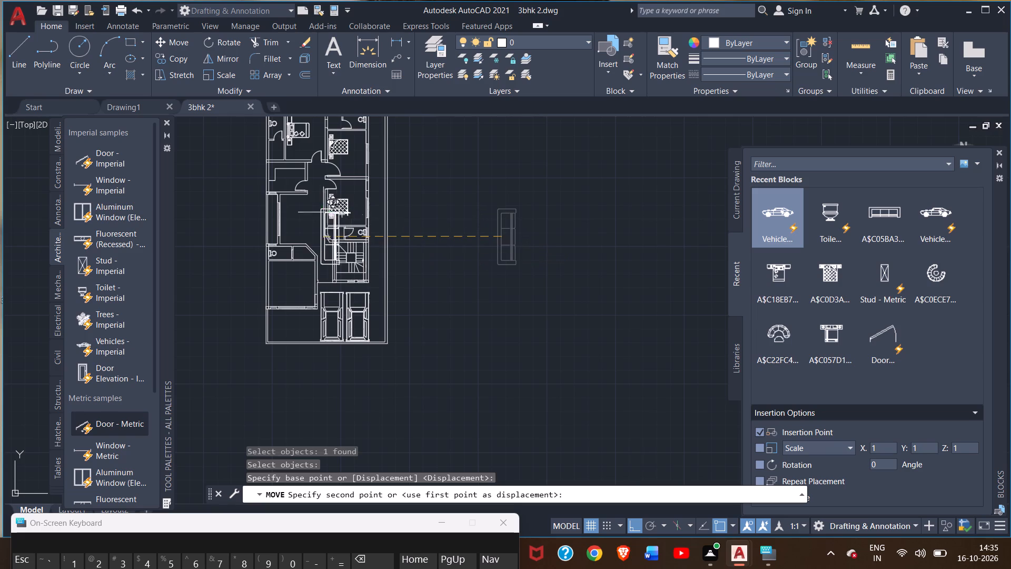
pyautogui.moveTo(322, 212); pyautogui.dragTo(293, 206)
pyautogui.scroll(1, 295, 221)
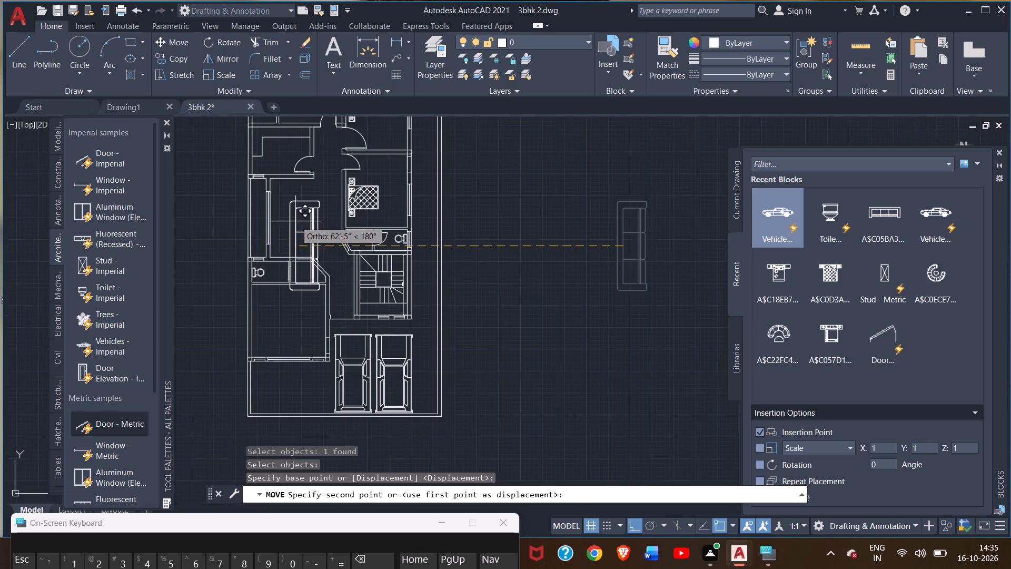
pyautogui.scroll(2, 292, 228)
pyautogui.click(272, 230)
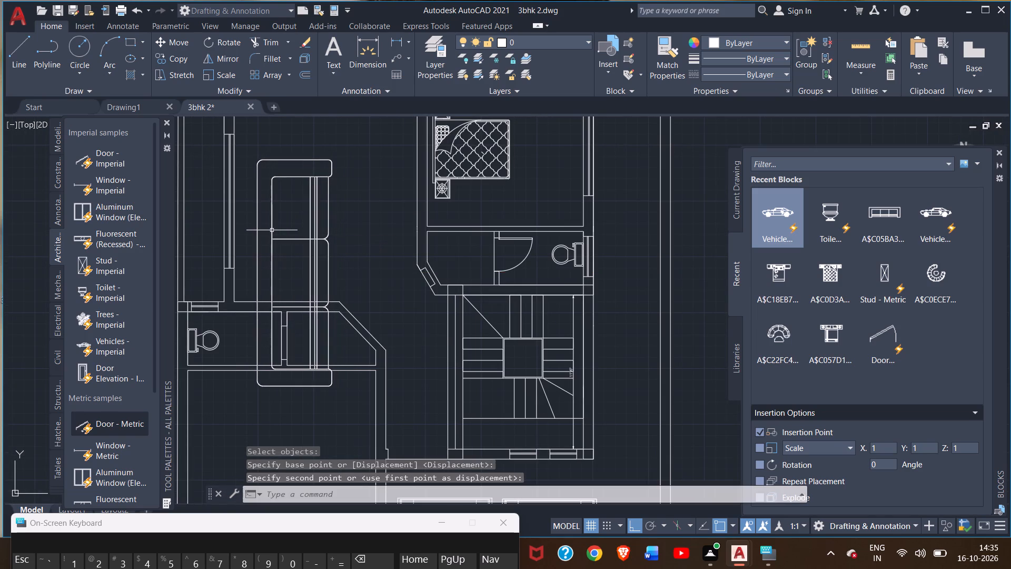
# Move the three-seat sofa block straight up by about 5'-11" along the window wall, away from the toilet below.
pyautogui.scroll(-2, 299, 230)
pyautogui.click(300, 207)
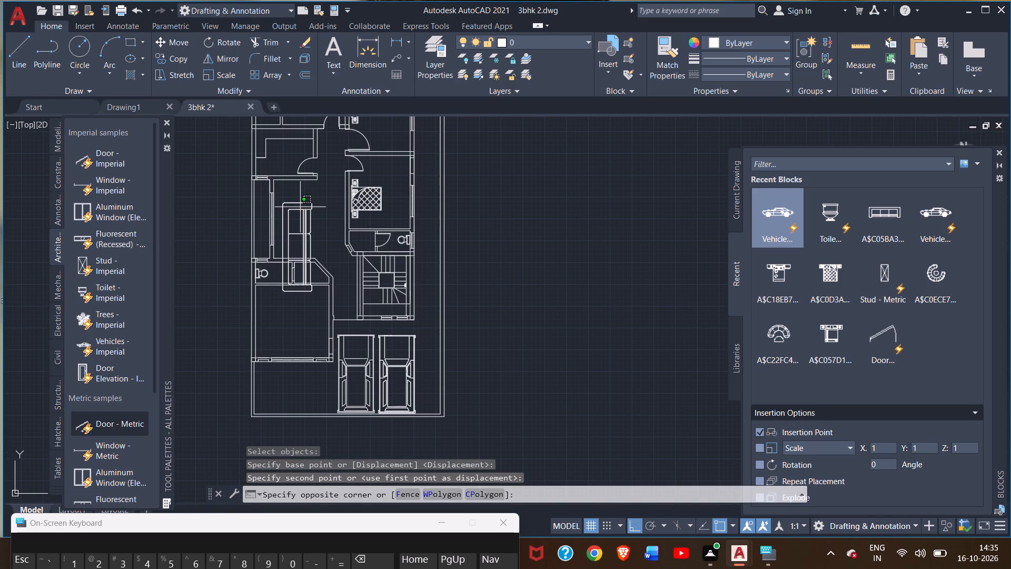
pyautogui.click(310, 213)
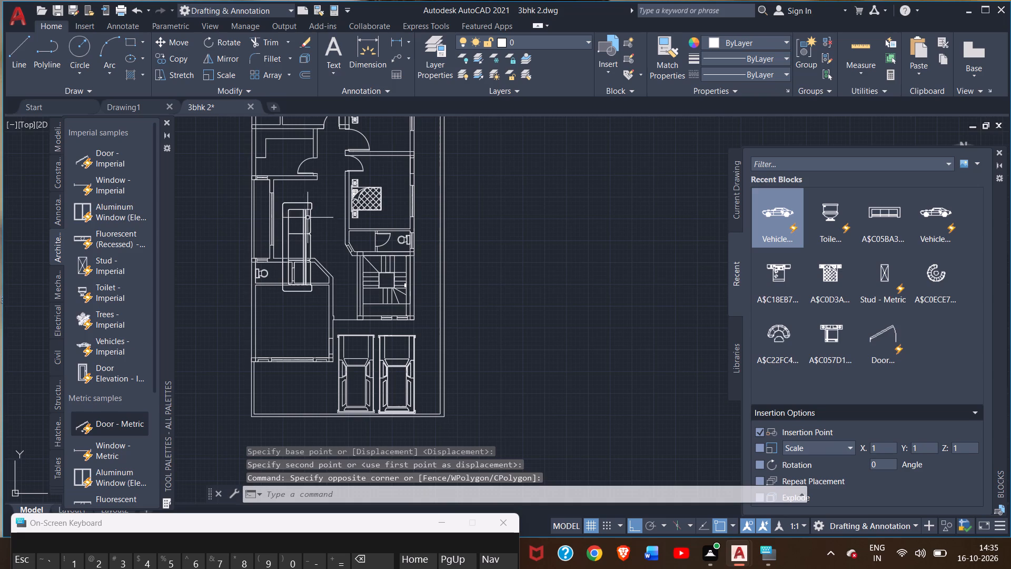
pyautogui.click(305, 219)
pyautogui.moveTo(177, 42); pyautogui.dragTo(183, 42)
pyautogui.moveTo(290, 231); pyautogui.dragTo(289, 215)
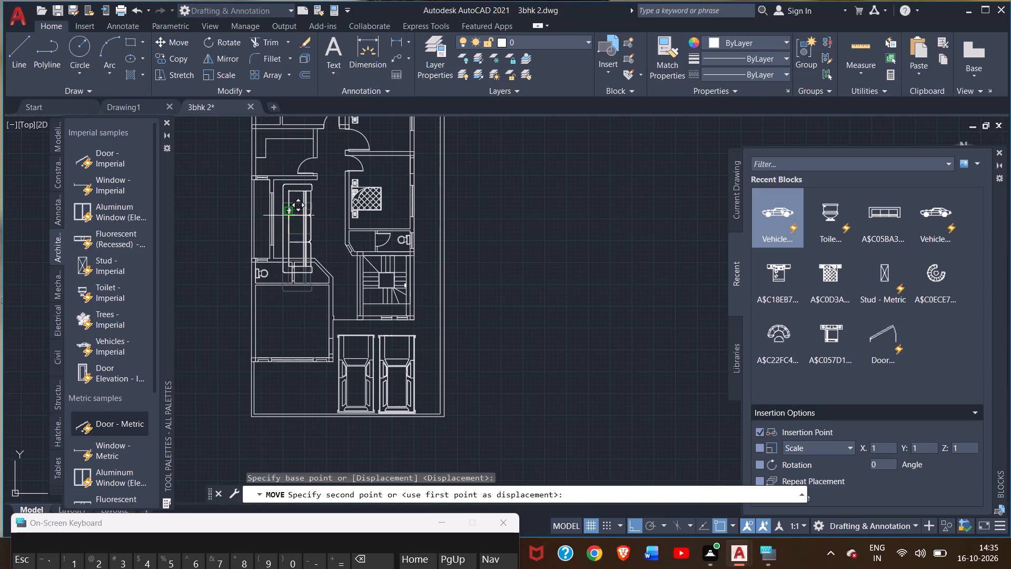
pyautogui.moveTo(289, 215); pyautogui.dragTo(288, 213)
pyautogui.scroll(1, 283, 219)
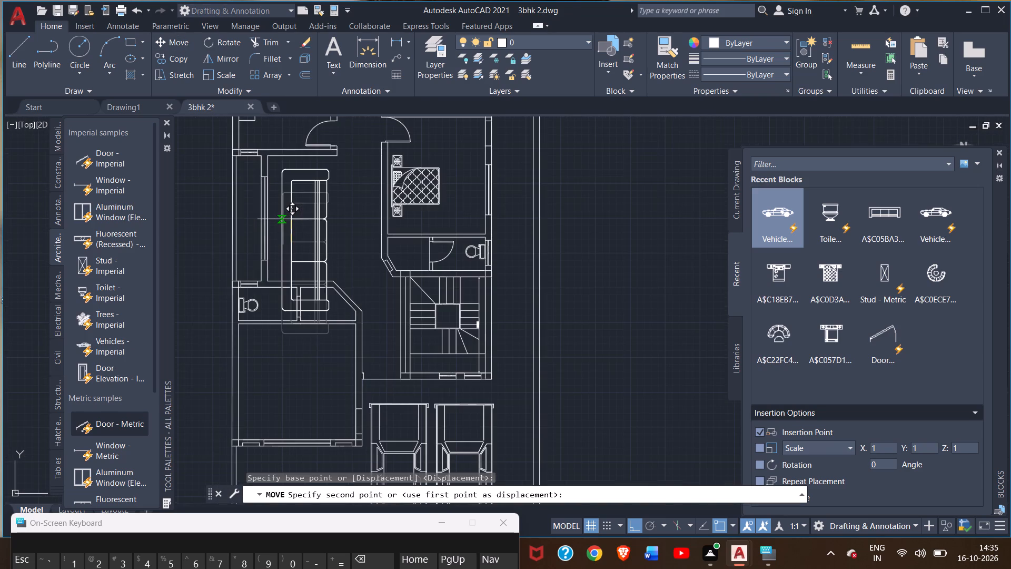
pyautogui.scroll(2, 283, 219)
pyautogui.scroll(-1, 282, 217)
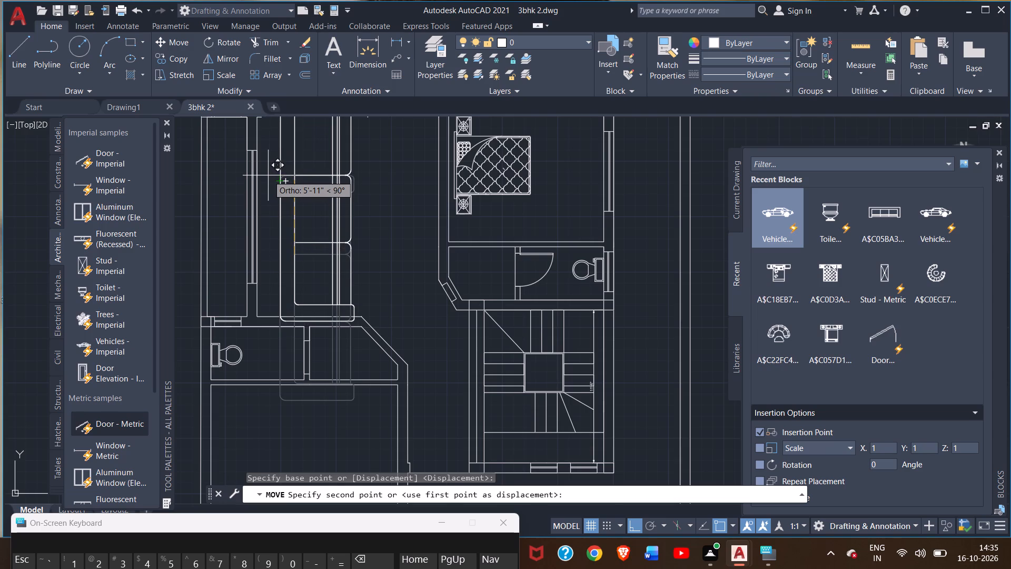
pyautogui.click(268, 175)
# Scale the three-seat sofa block down freehand to roughly 0.55 of its size, about a point low on its window-side edge.
pyautogui.scroll(-3, 293, 212)
pyautogui.moveTo(293, 213); pyautogui.dragTo(289, 237, button='middle')
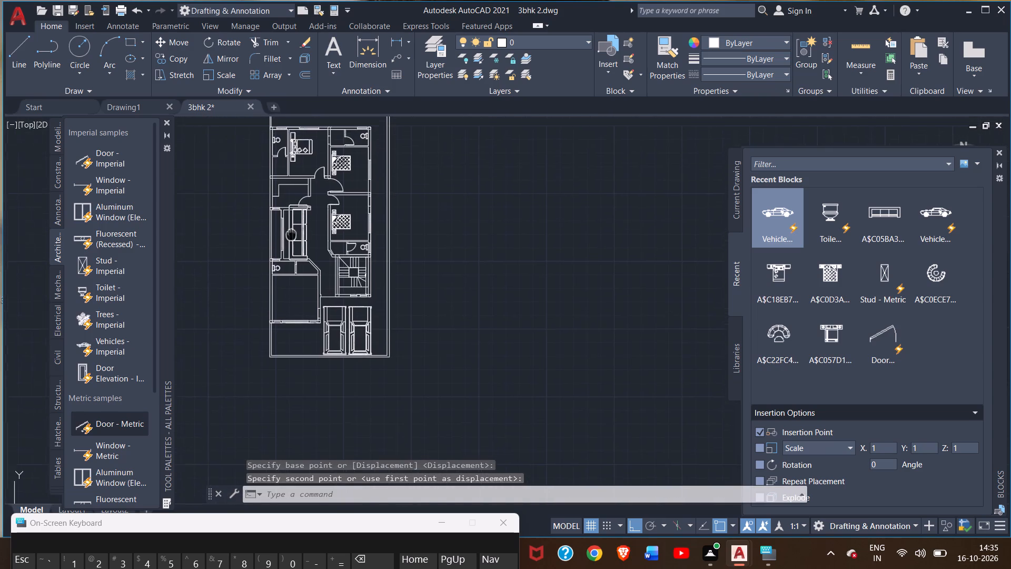
pyautogui.moveTo(289, 237); pyautogui.dragTo(283, 246, button='middle')
pyautogui.scroll(5, 283, 246)
pyautogui.click(267, 232)
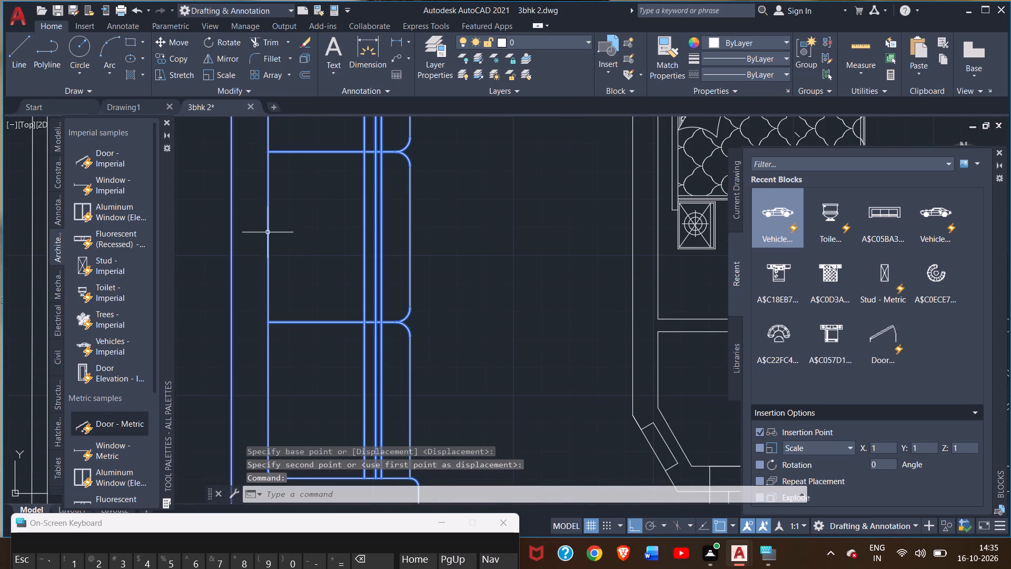
pyautogui.doubleClick(219, 78)
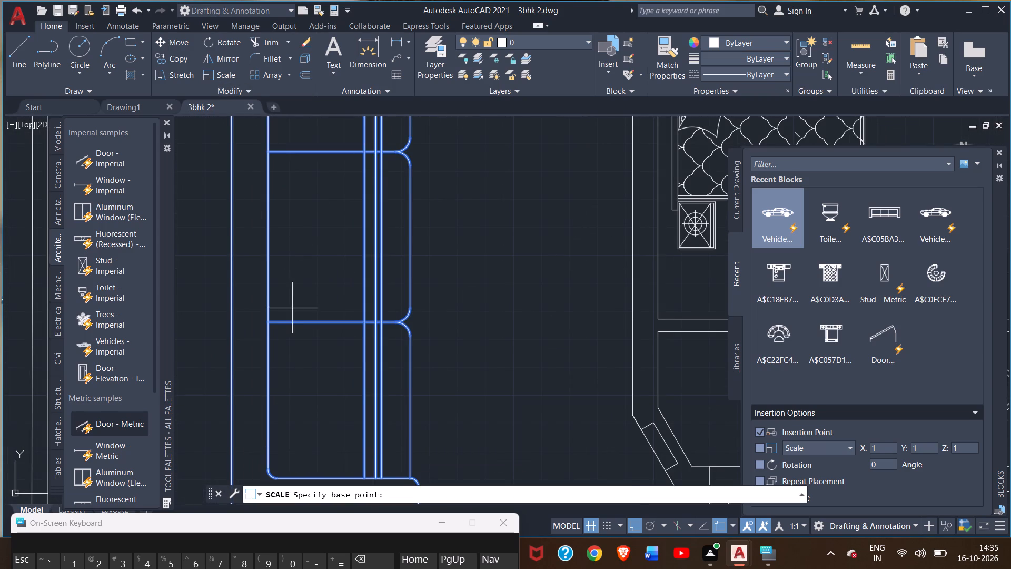
pyautogui.scroll(-1, 292, 308)
pyautogui.moveTo(291, 309); pyautogui.dragTo(340, 278, button='middle')
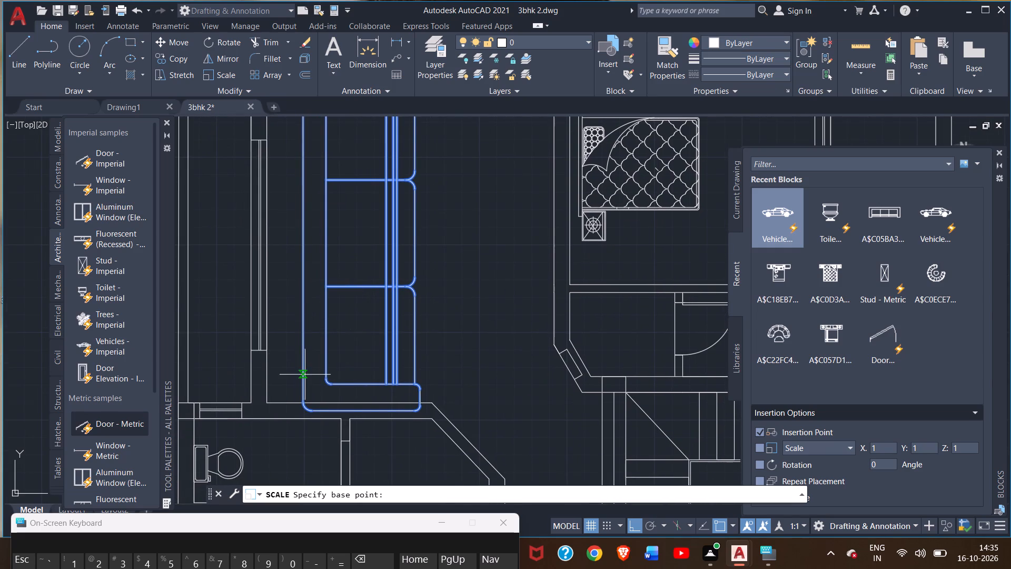
pyautogui.moveTo(302, 388); pyautogui.dragTo(334, 291)
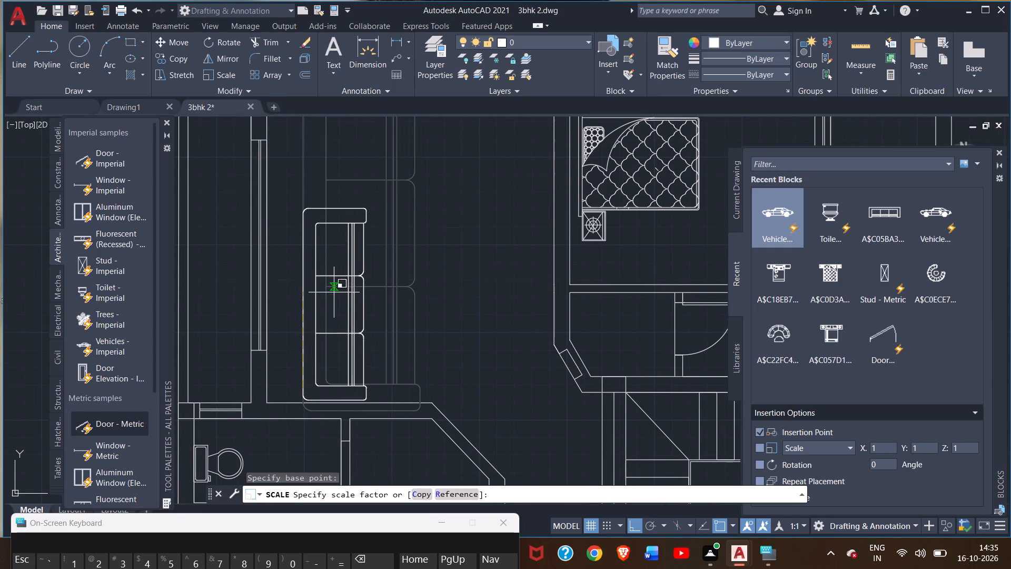
pyautogui.moveTo(334, 291); pyautogui.dragTo(326, 293)
pyautogui.click(326, 293)
# Move the three-seat sofa block straight up, roughly midway along the window wall of its room.
pyautogui.scroll(-3, 365, 300)
pyautogui.scroll(2, 364, 307)
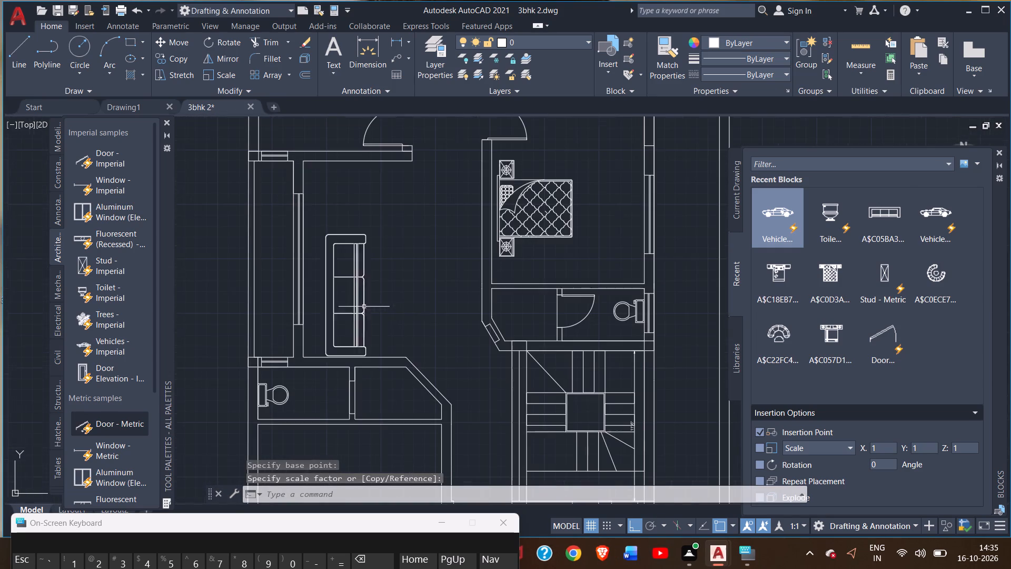
pyautogui.click(354, 276)
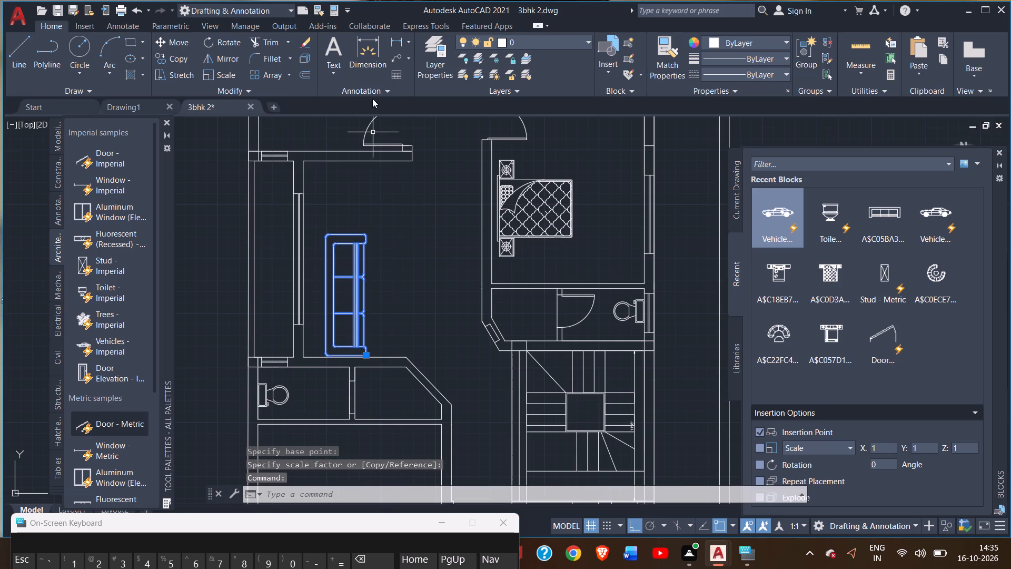
pyautogui.click(161, 42)
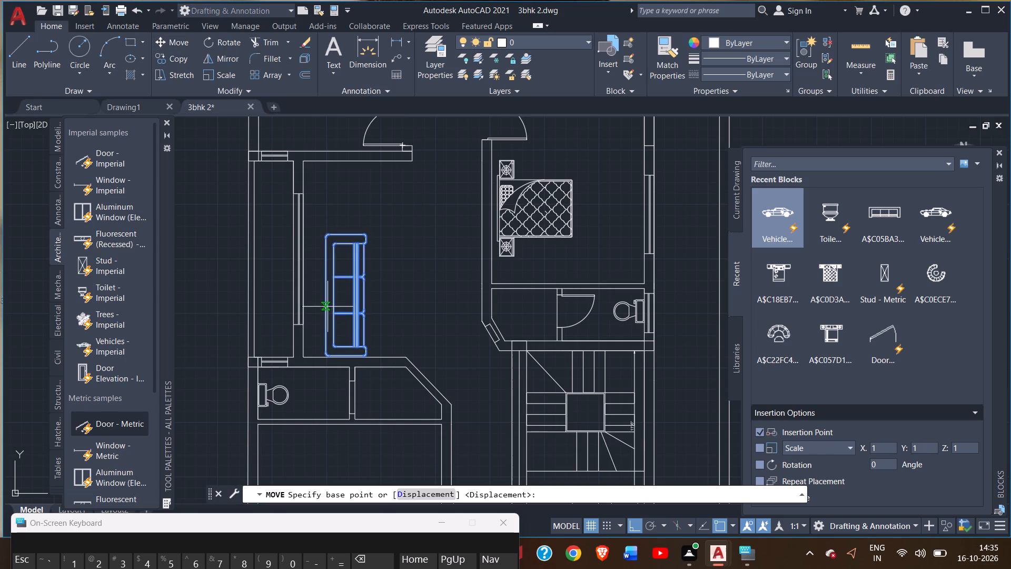
pyautogui.moveTo(334, 318); pyautogui.dragTo(312, 274)
pyautogui.click(313, 274)
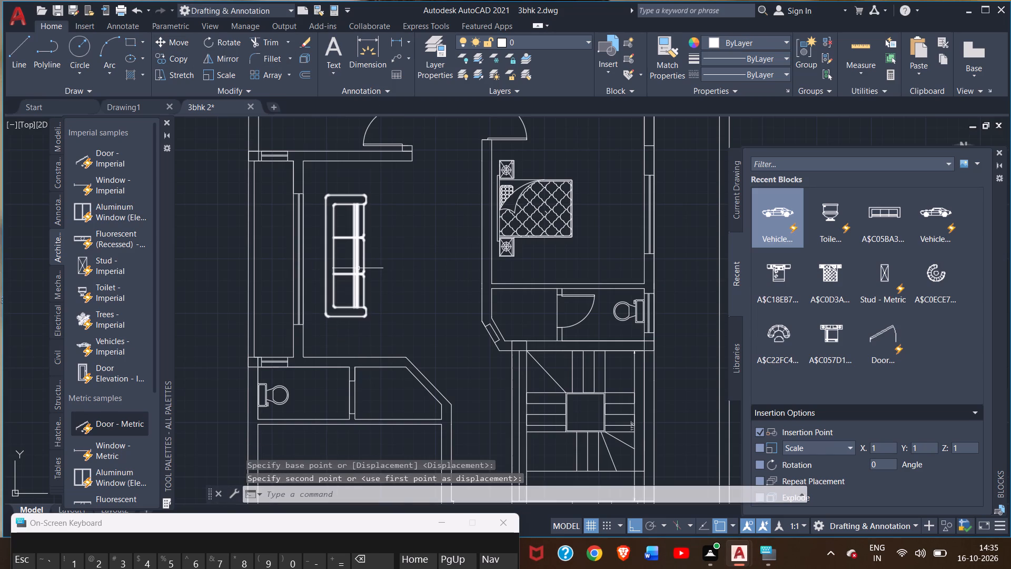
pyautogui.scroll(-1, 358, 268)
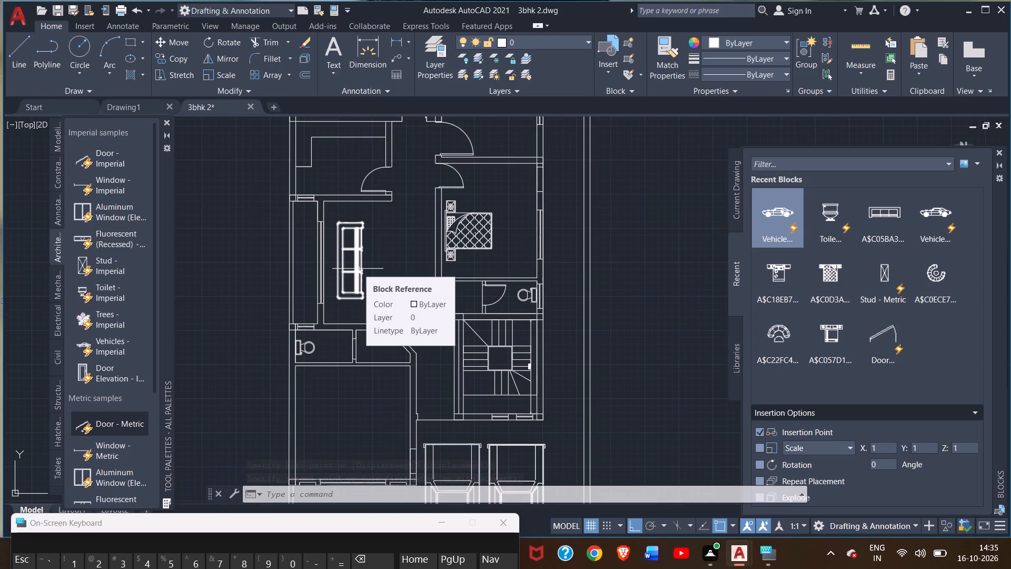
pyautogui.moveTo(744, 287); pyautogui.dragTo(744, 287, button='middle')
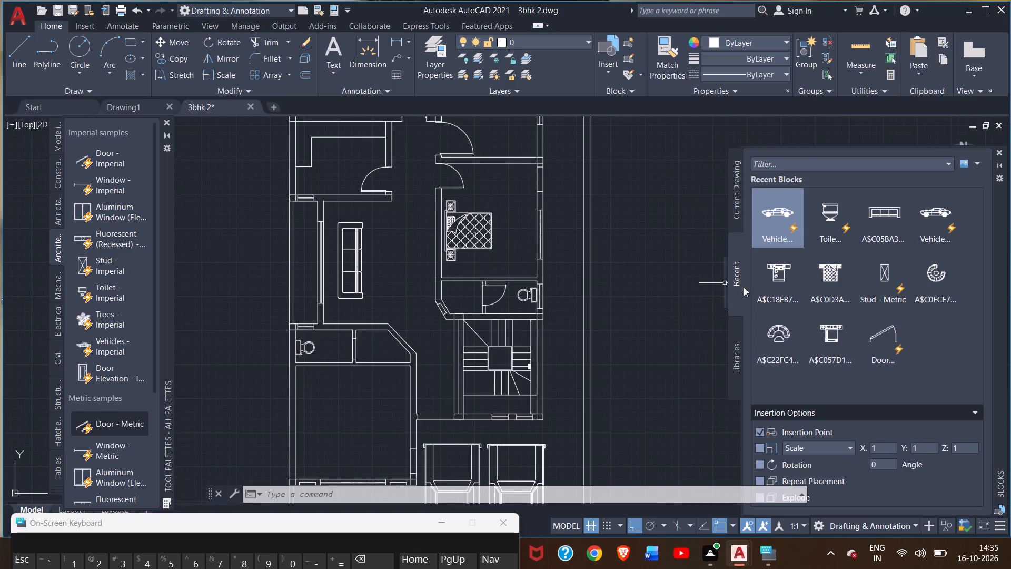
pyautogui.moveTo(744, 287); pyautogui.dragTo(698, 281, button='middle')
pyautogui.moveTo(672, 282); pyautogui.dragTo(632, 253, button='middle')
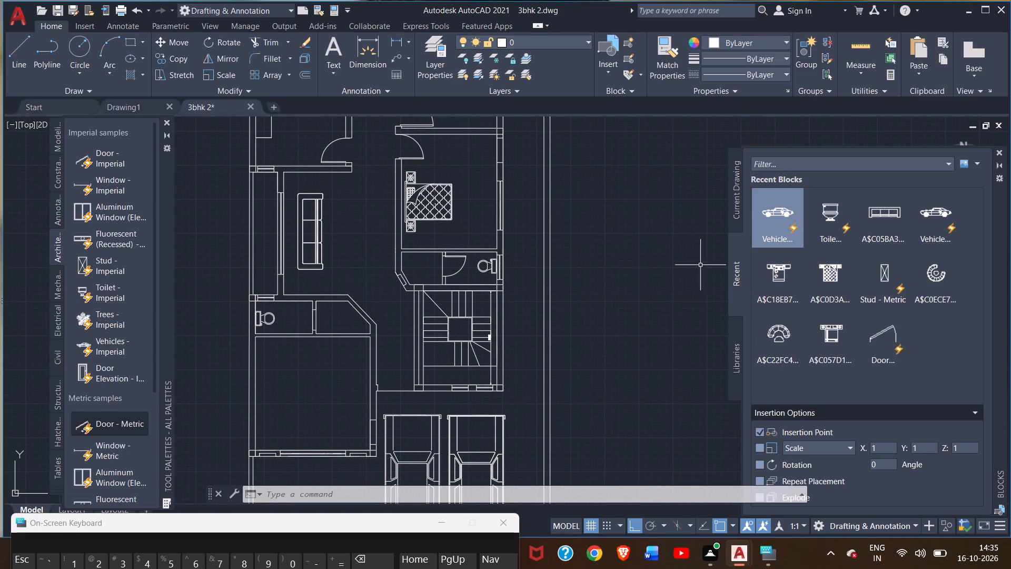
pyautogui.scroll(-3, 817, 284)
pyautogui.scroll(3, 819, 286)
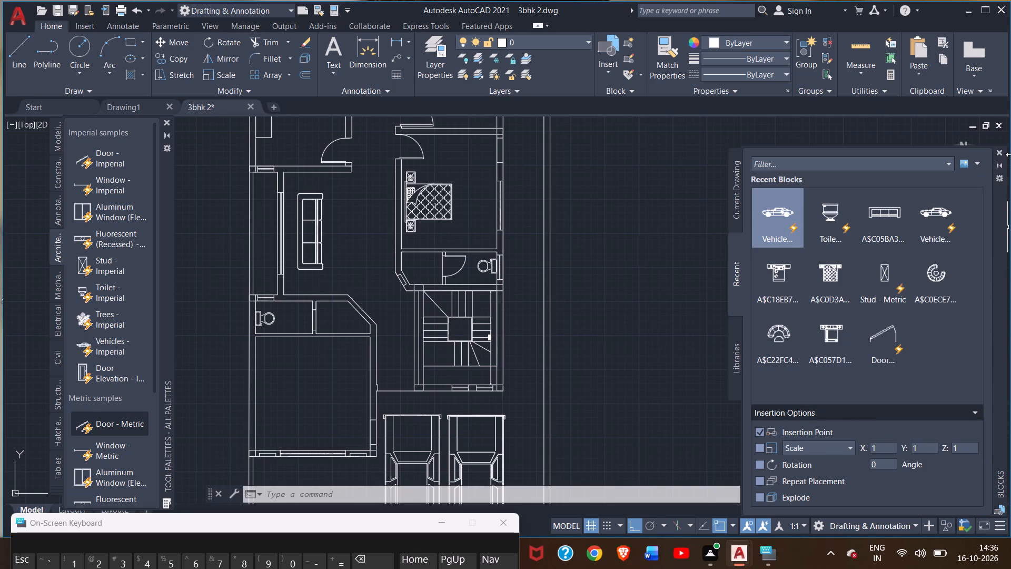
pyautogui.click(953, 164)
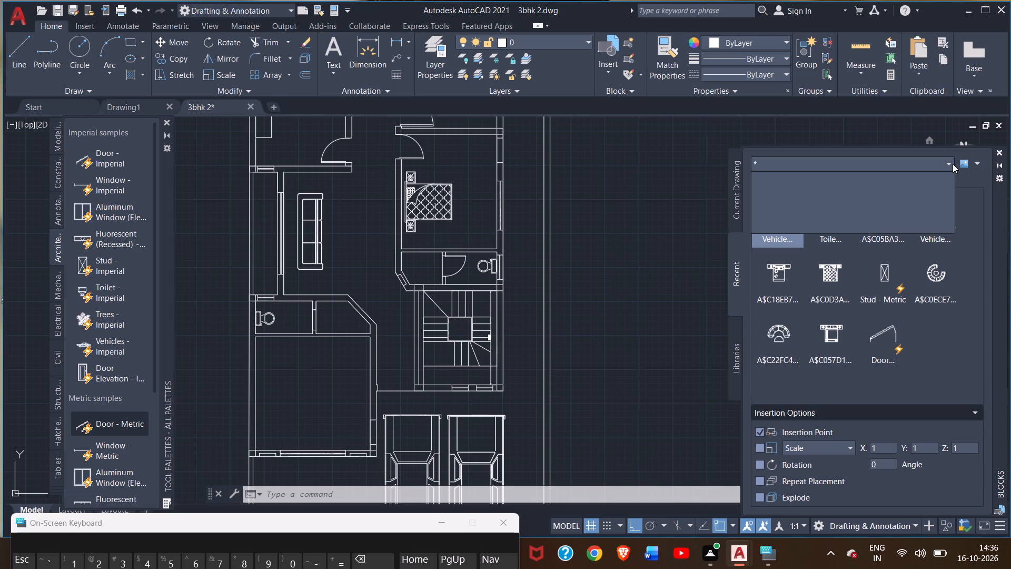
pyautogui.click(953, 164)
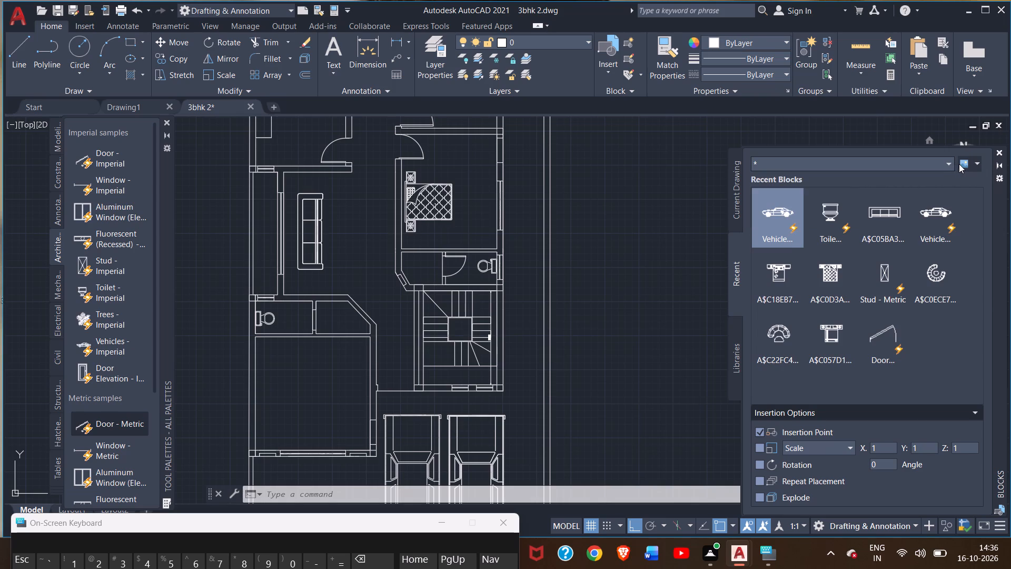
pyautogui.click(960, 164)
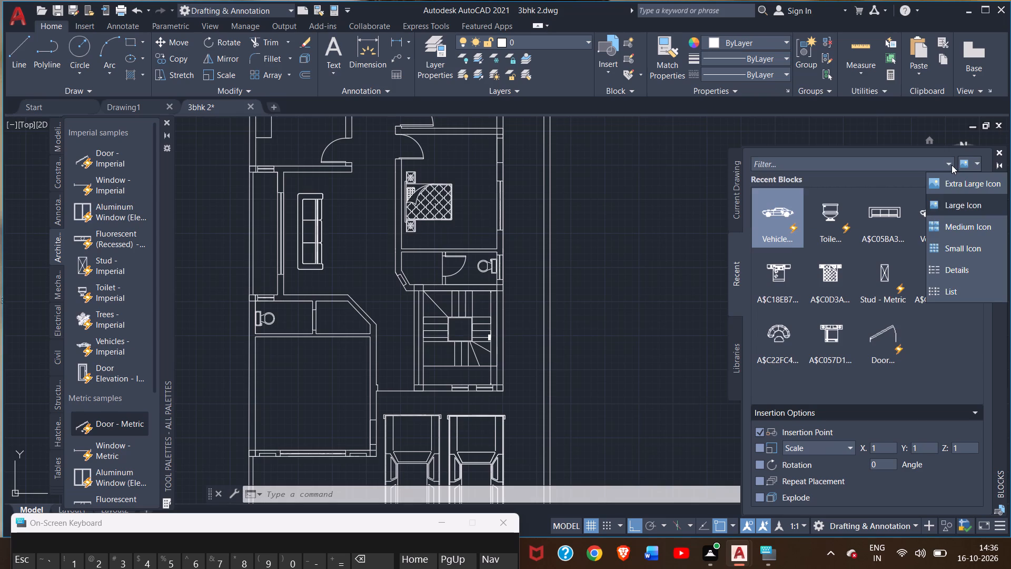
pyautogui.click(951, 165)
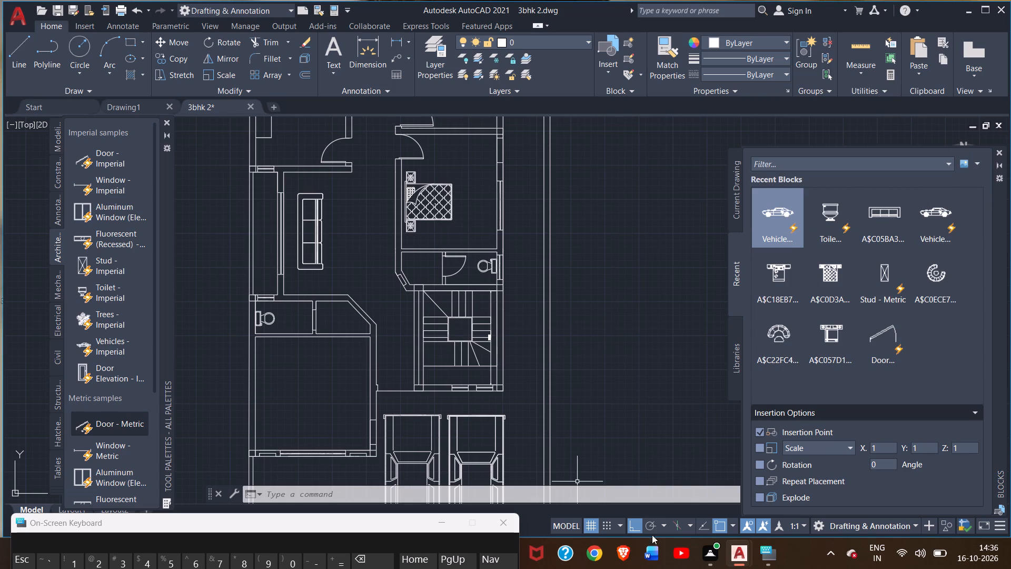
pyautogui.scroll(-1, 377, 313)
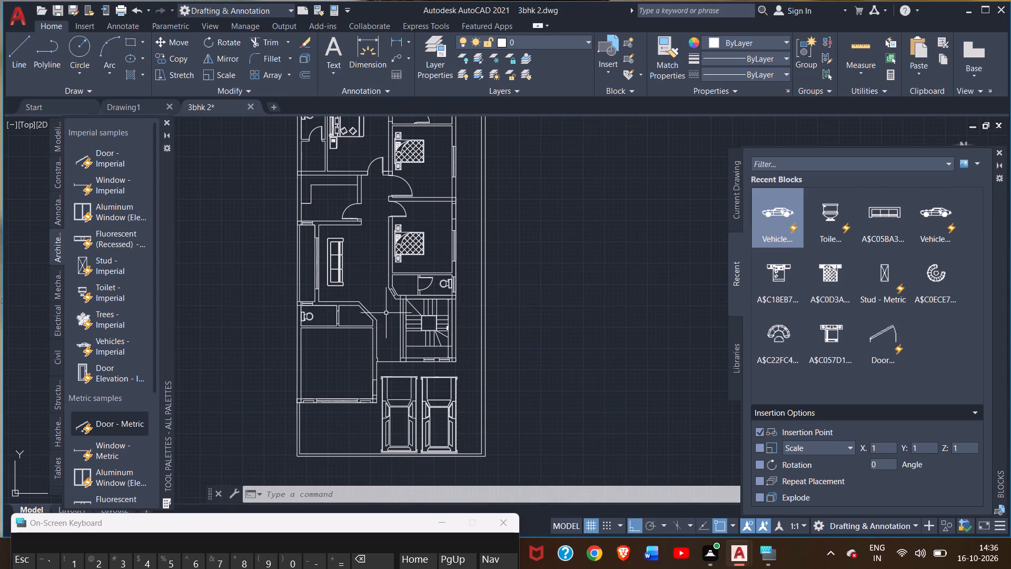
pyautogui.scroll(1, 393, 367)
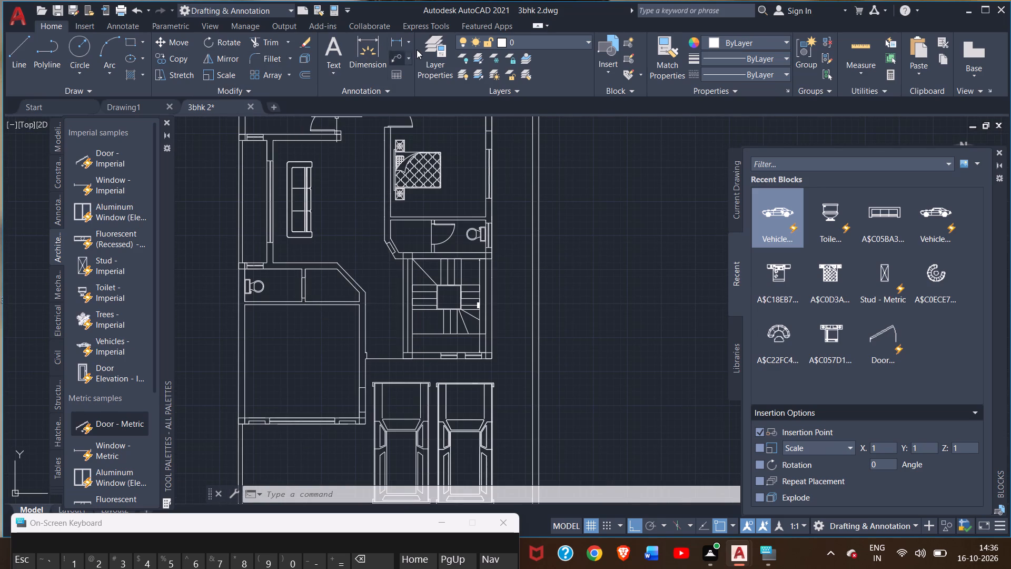
# Check the blocks available to insert from the current drawing and switch to the library blocks of 01-01-cad-blocks-net-beds.dwg.
pyautogui.click(613, 39)
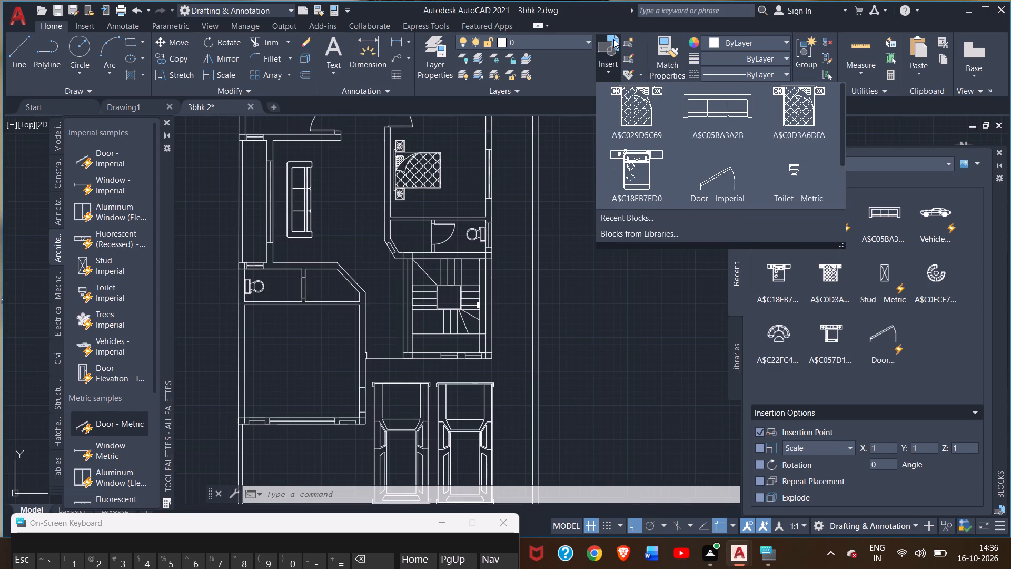
pyautogui.scroll(-3, 638, 153)
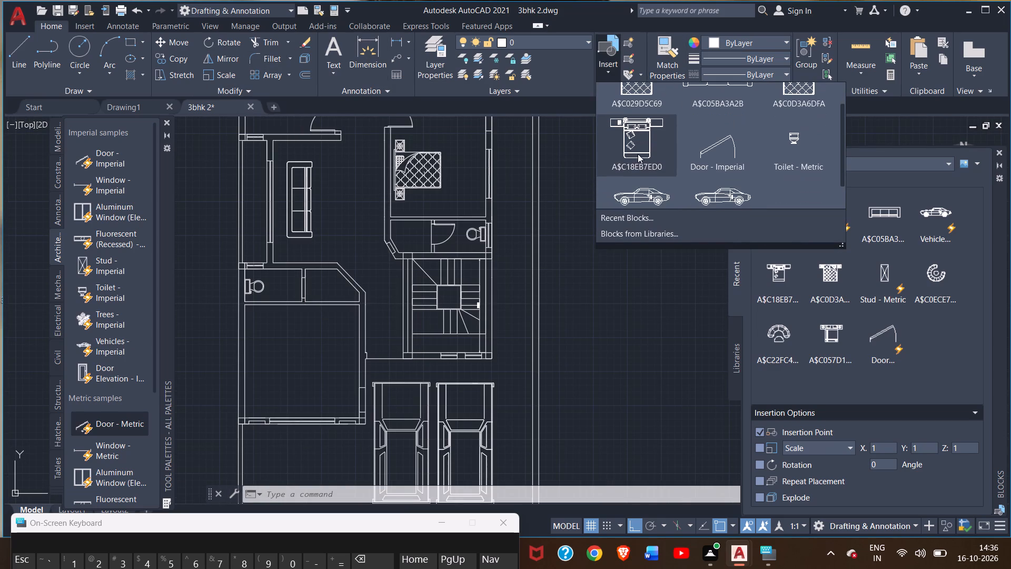
pyautogui.scroll(-7, 638, 154)
pyautogui.scroll(8, 639, 151)
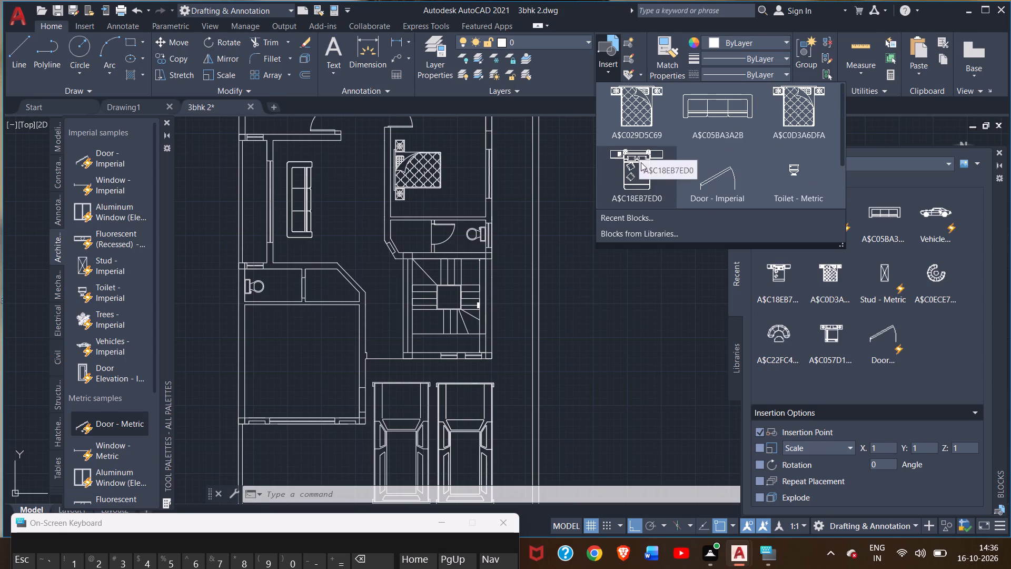
pyautogui.click(636, 233)
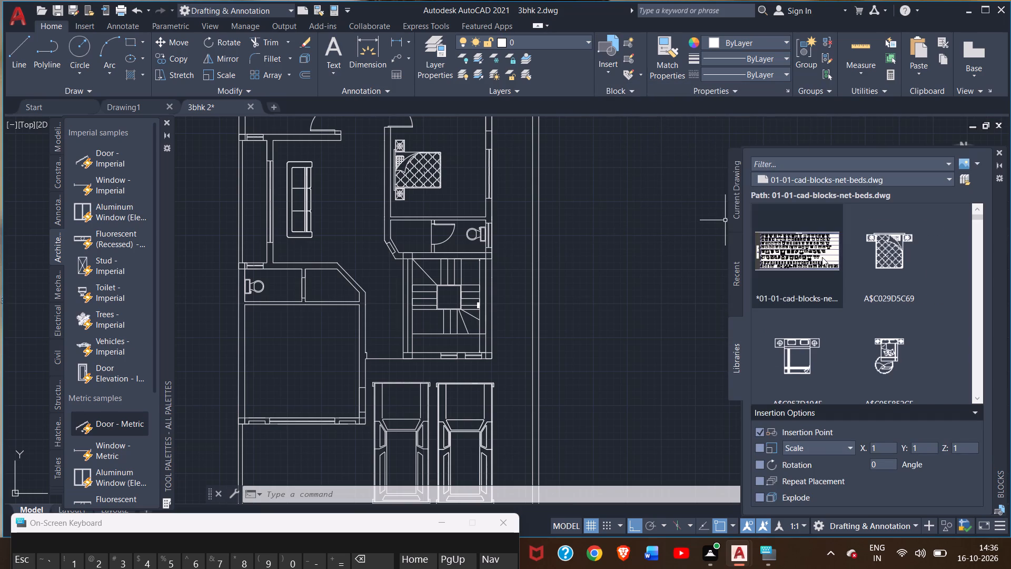
# Look through the blocks of the 01-01-cad-blocks-net-beds.dwg library for further furniture to insert.
pyautogui.scroll(-8, 822, 264)
pyautogui.scroll(7, 822, 268)
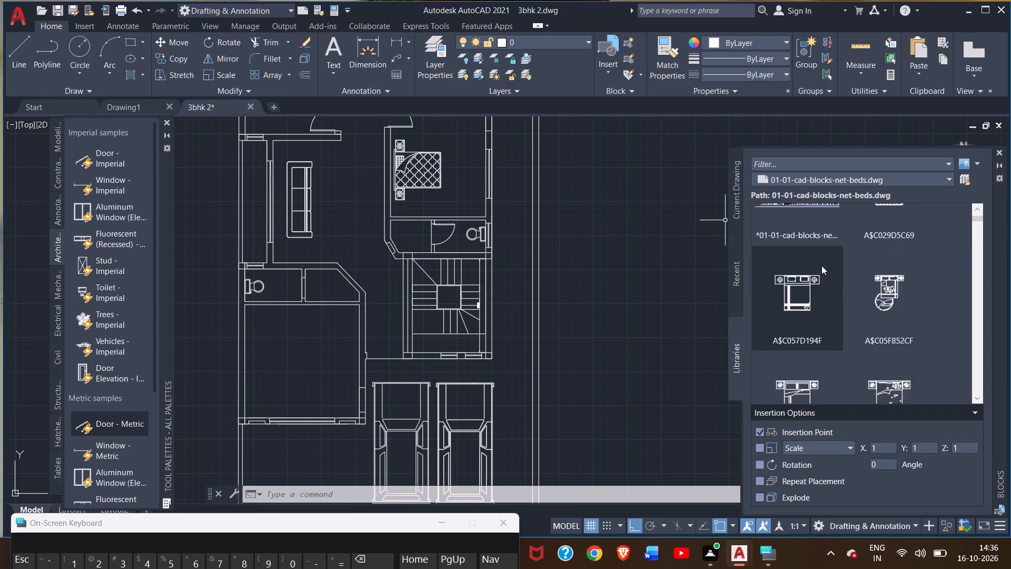
pyautogui.scroll(2, 821, 266)
pyautogui.click(826, 199)
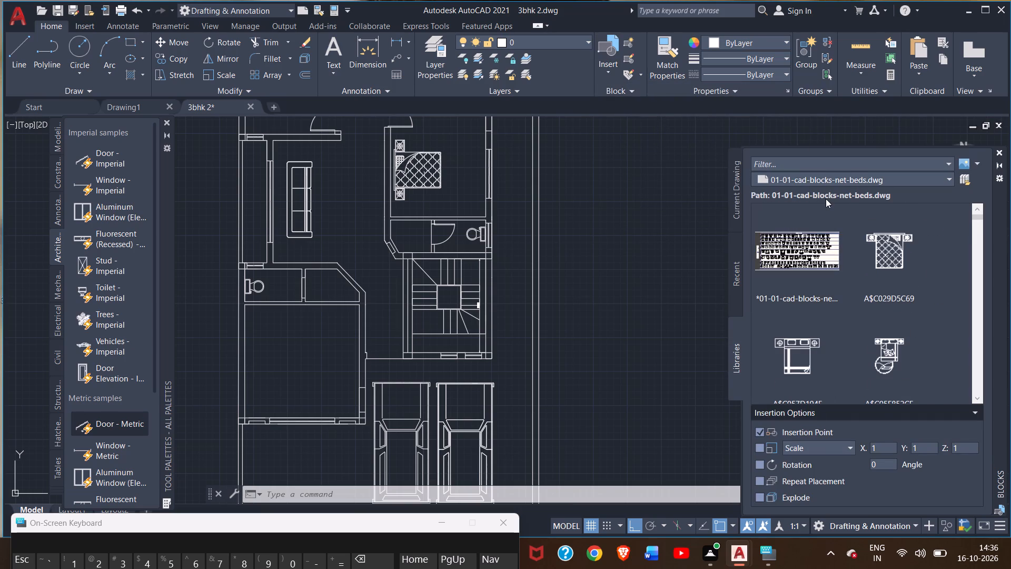
pyautogui.scroll(-11, 830, 241)
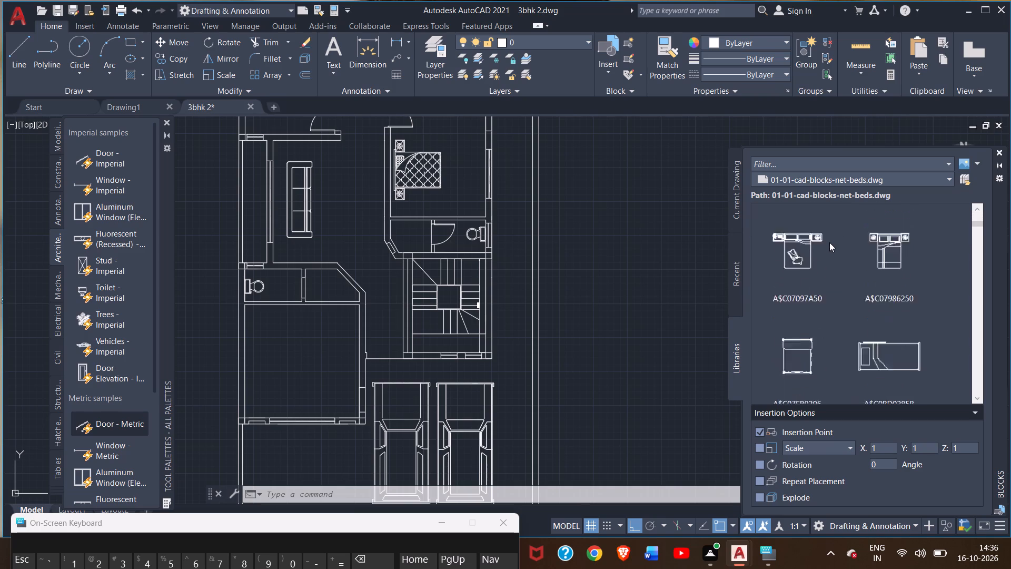
pyautogui.scroll(-16, 829, 242)
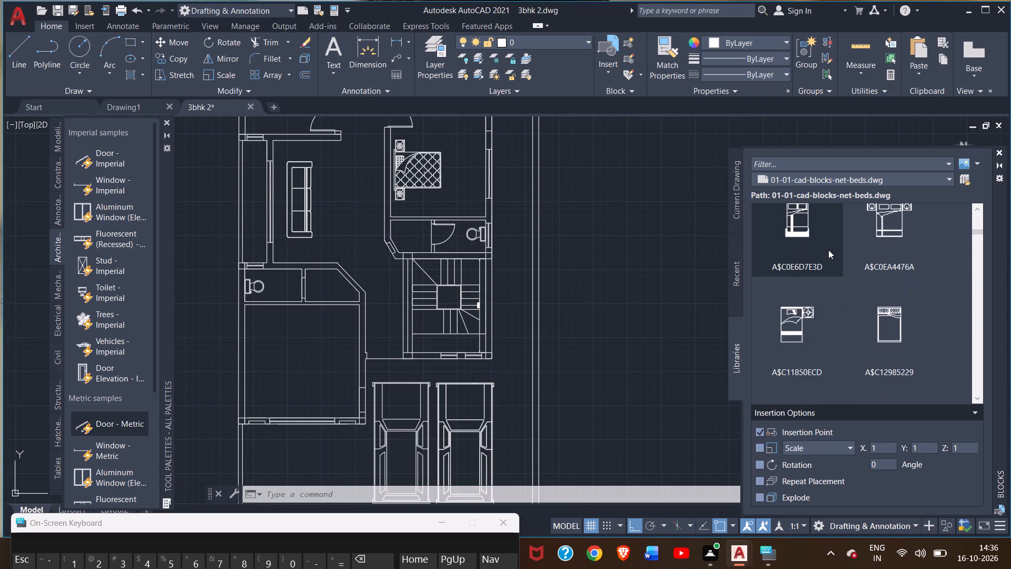
pyautogui.scroll(8, 828, 250)
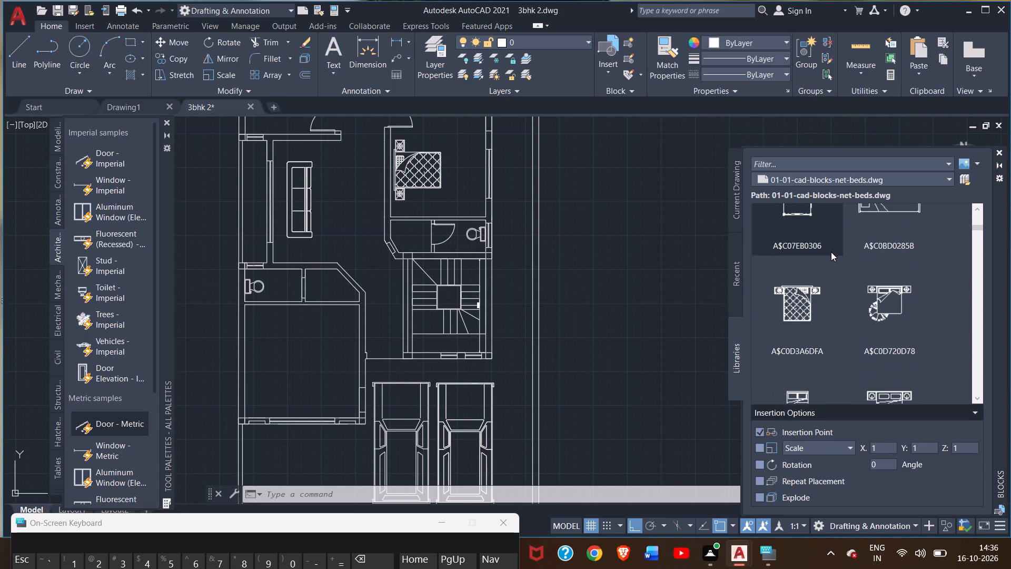
pyautogui.scroll(-3, 876, 295)
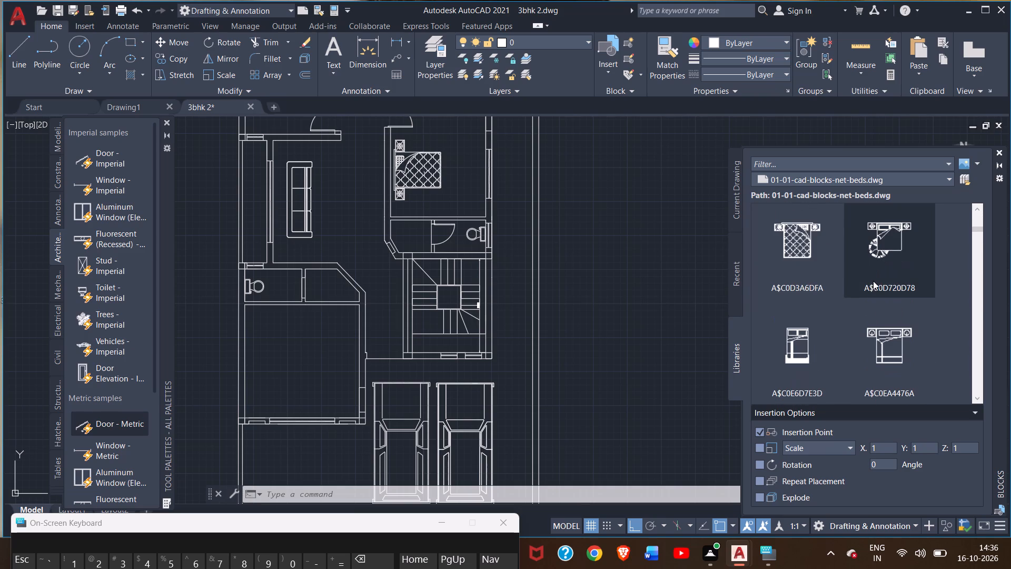
pyautogui.scroll(-6, 873, 281)
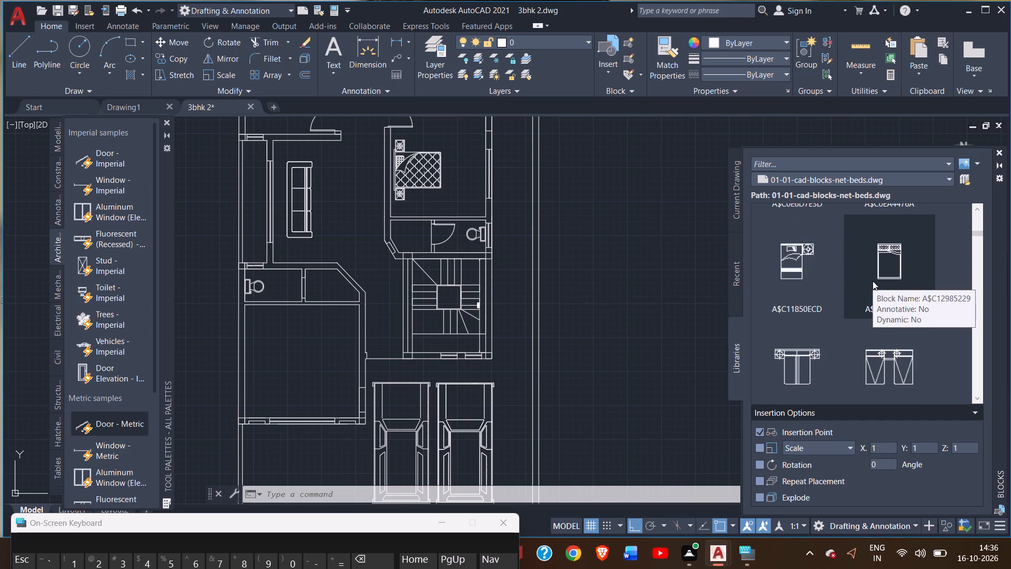
pyautogui.scroll(-10, 873, 281)
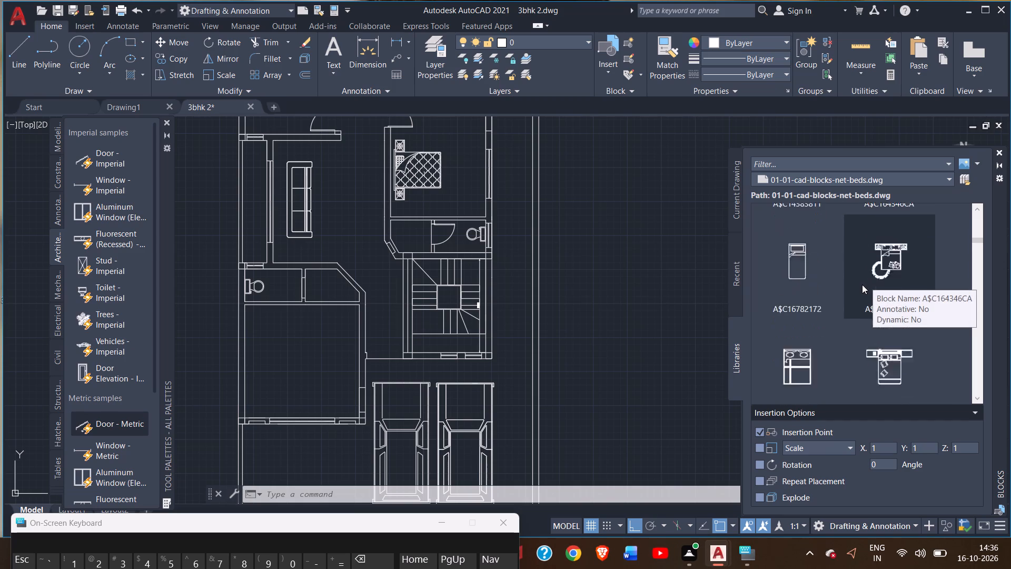
pyautogui.scroll(-18, 860, 286)
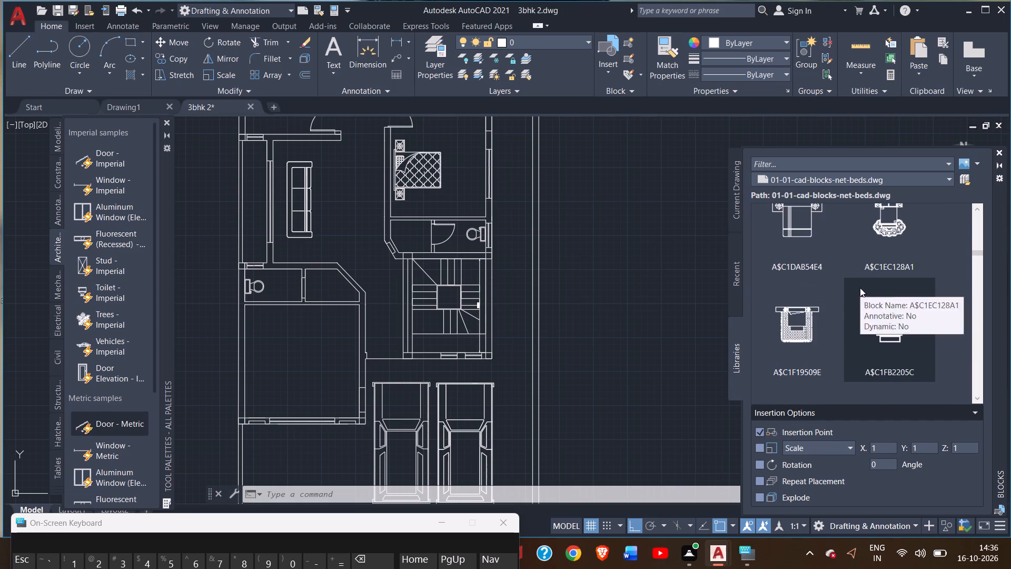
pyautogui.scroll(-17, 859, 286)
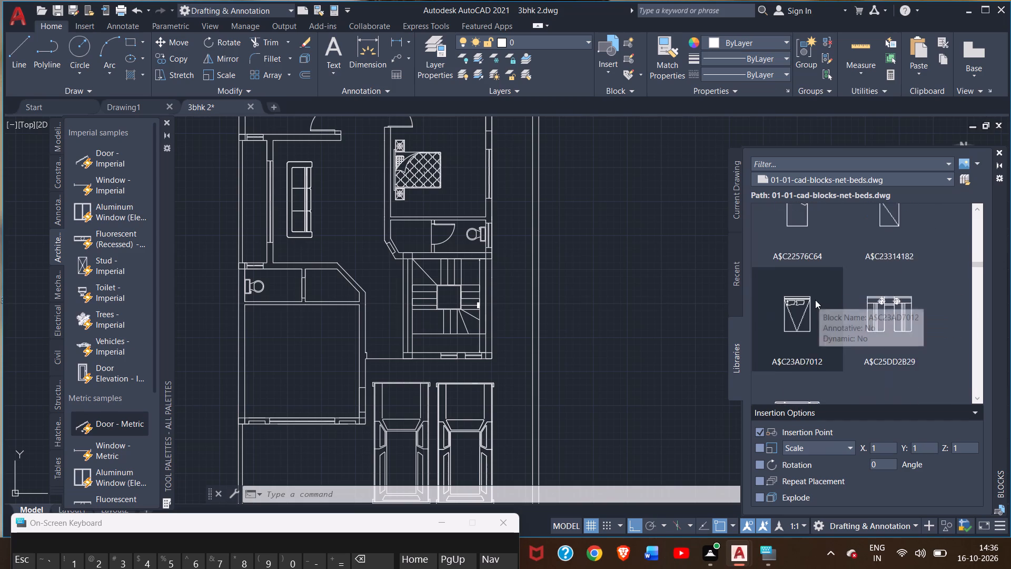
pyautogui.scroll(-12, 815, 300)
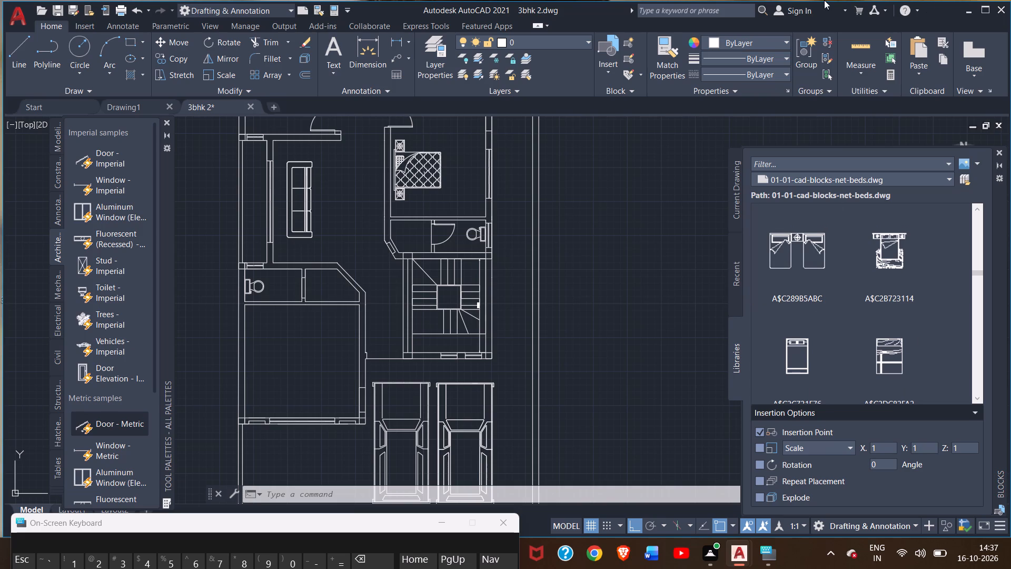
pyautogui.scroll(3, 772, 215)
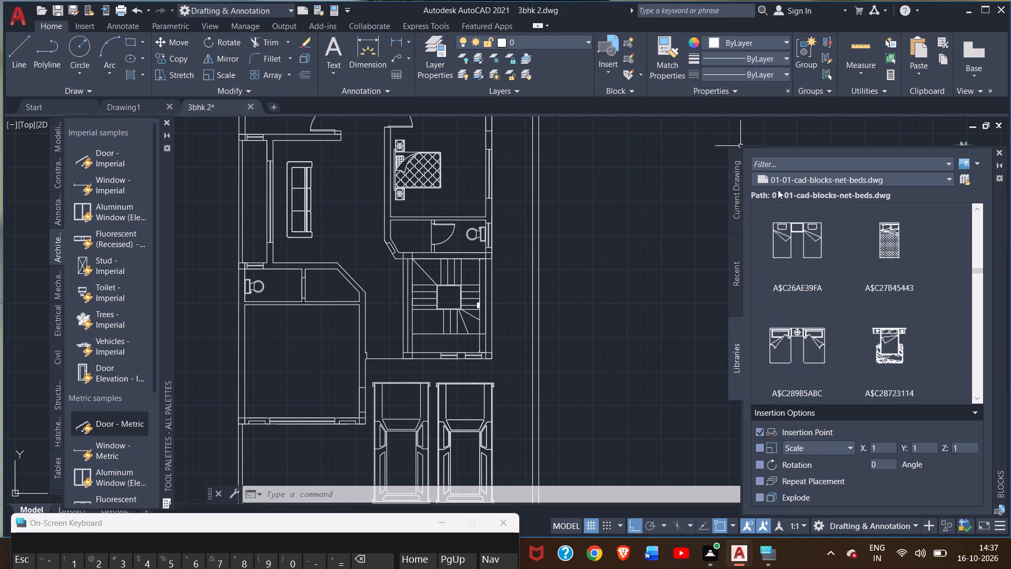
# Switch the block library to 01-04-cad-blocks-net-sofas and open the blocks of 01-04-cad-blocks-net-sofas.dwg.
pyautogui.click(764, 173)
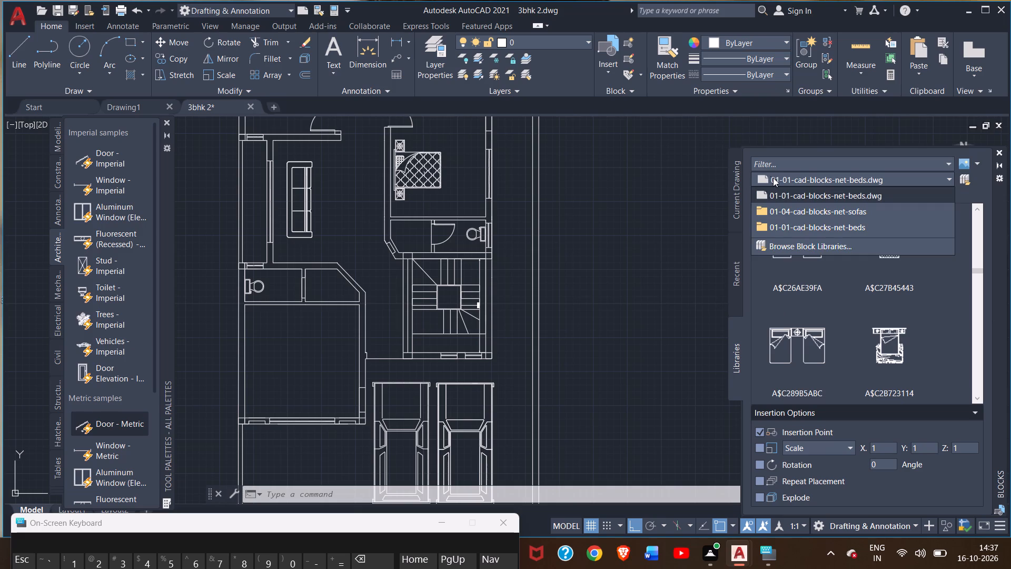
pyautogui.click(784, 204)
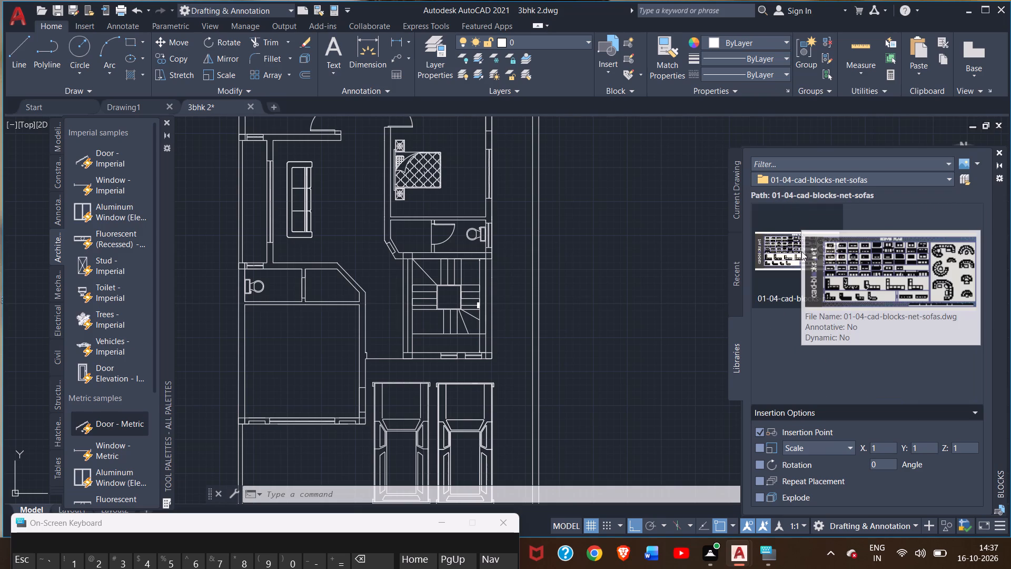
pyautogui.doubleClick(776, 250)
# Insert the three-seat sofa block A$C0876780F from the sofas library into the empty space beside the floor plan.
pyautogui.scroll(-2, 794, 325)
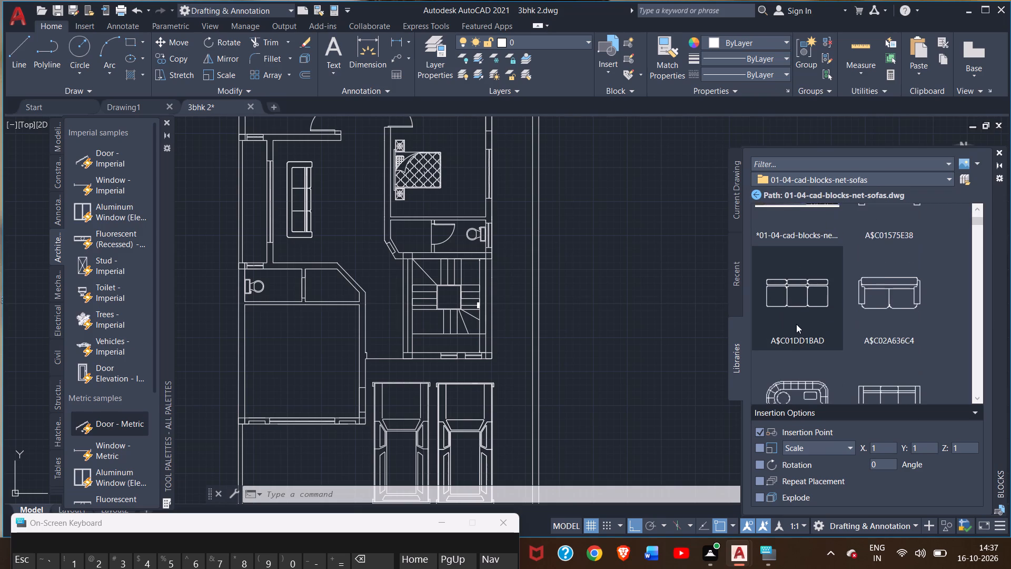
pyautogui.scroll(-4, 793, 303)
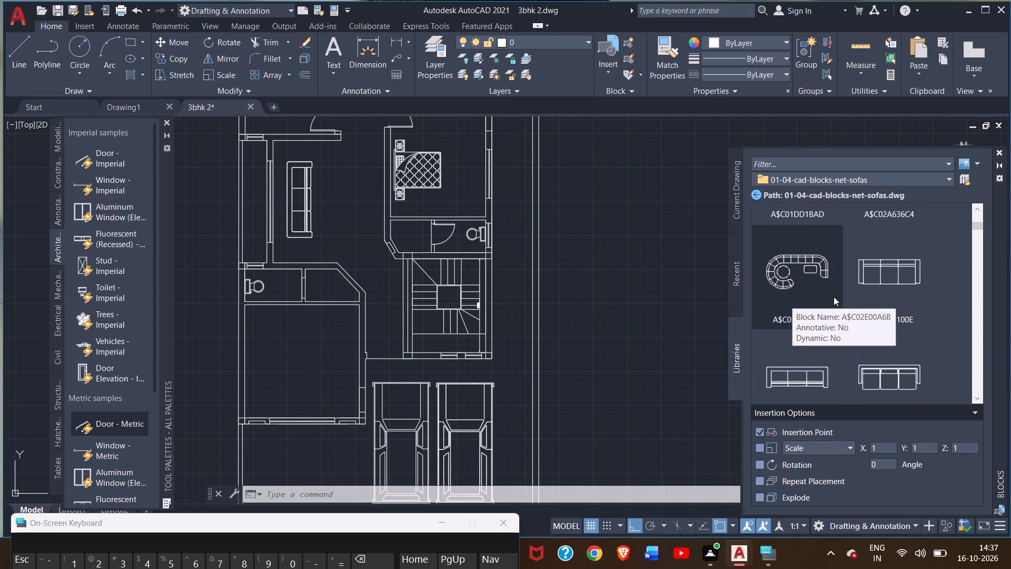
pyautogui.scroll(-3, 806, 325)
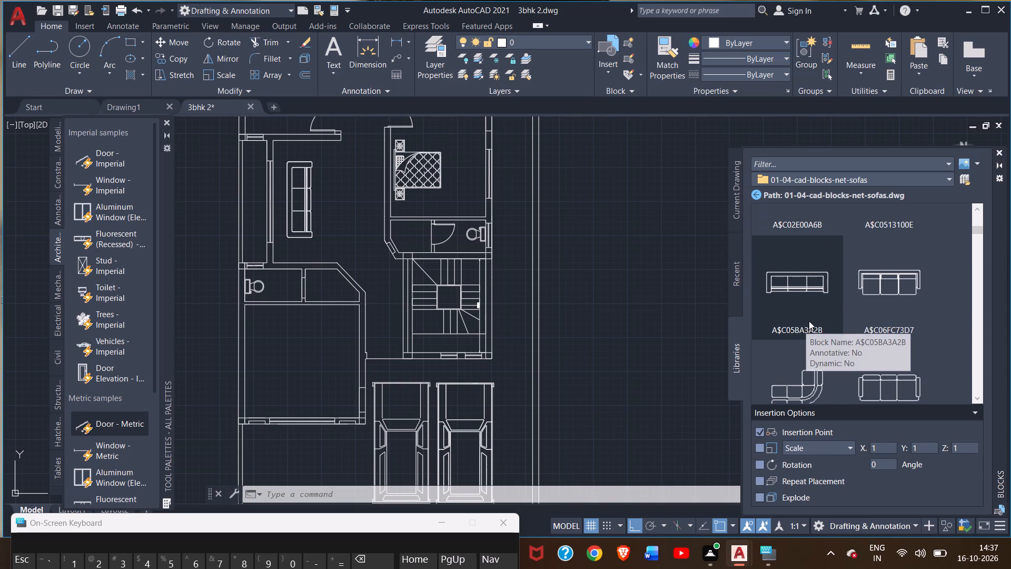
pyautogui.scroll(-1, 865, 288)
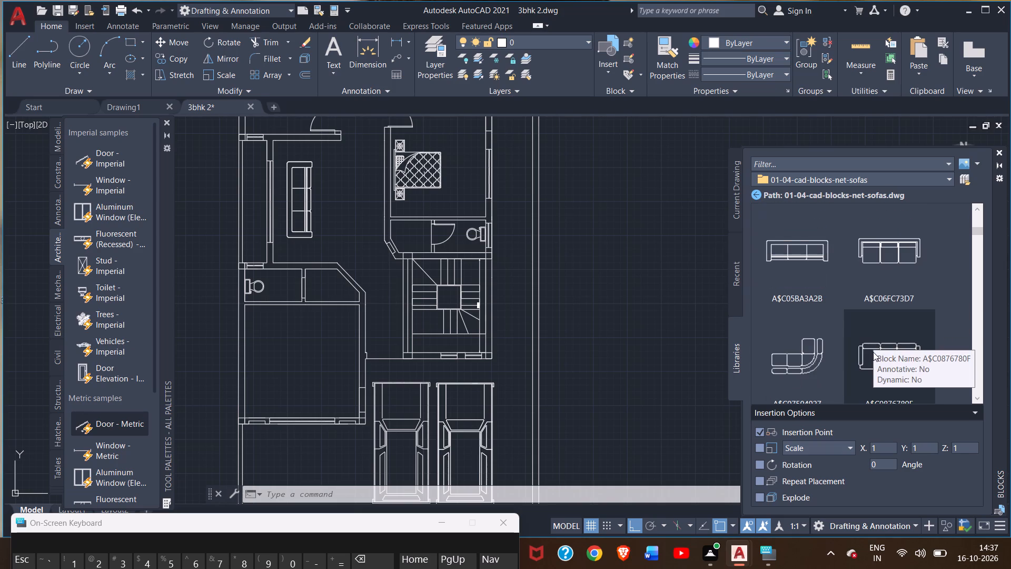
pyautogui.moveTo(869, 349); pyautogui.dragTo(653, 307)
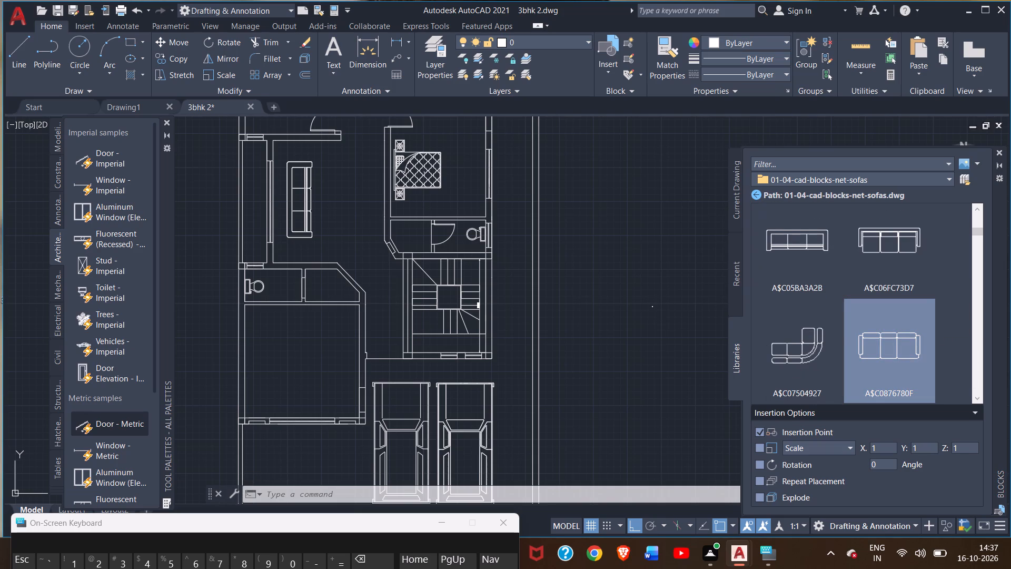
# Insert the three-seat sofa block A$C0E9251F2 in the empty space beside the plan, above the previously inserted sofa.
pyautogui.scroll(-7, 828, 334)
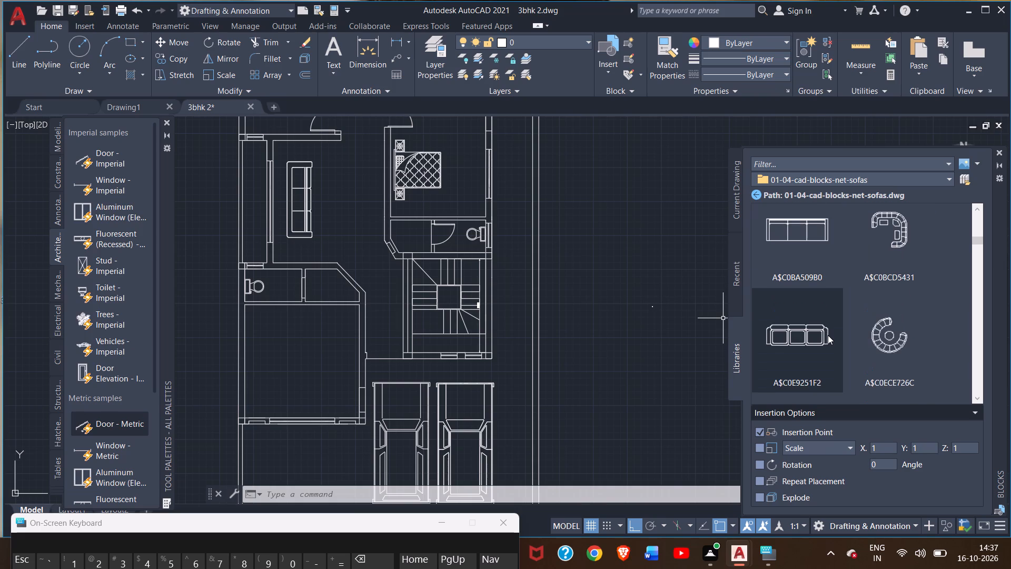
pyautogui.scroll(-2, 828, 335)
pyautogui.moveTo(789, 273); pyautogui.dragTo(784, 273)
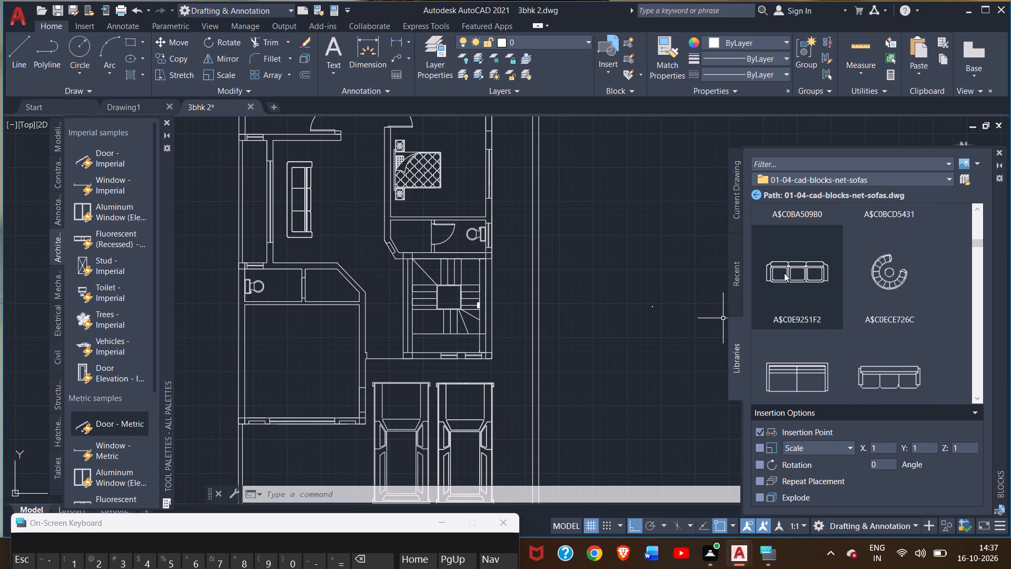
pyautogui.moveTo(784, 273); pyautogui.dragTo(659, 242)
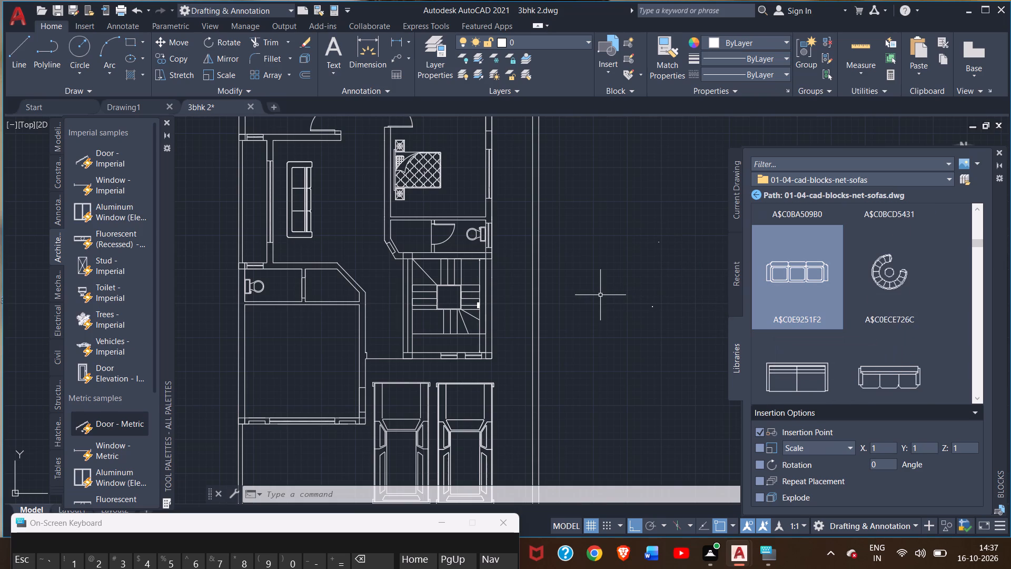
# Insert the two-seat sofa block A$C243830B6 in the empty space beside the plan, near the other inserted sofas.
pyautogui.scroll(-9, 892, 352)
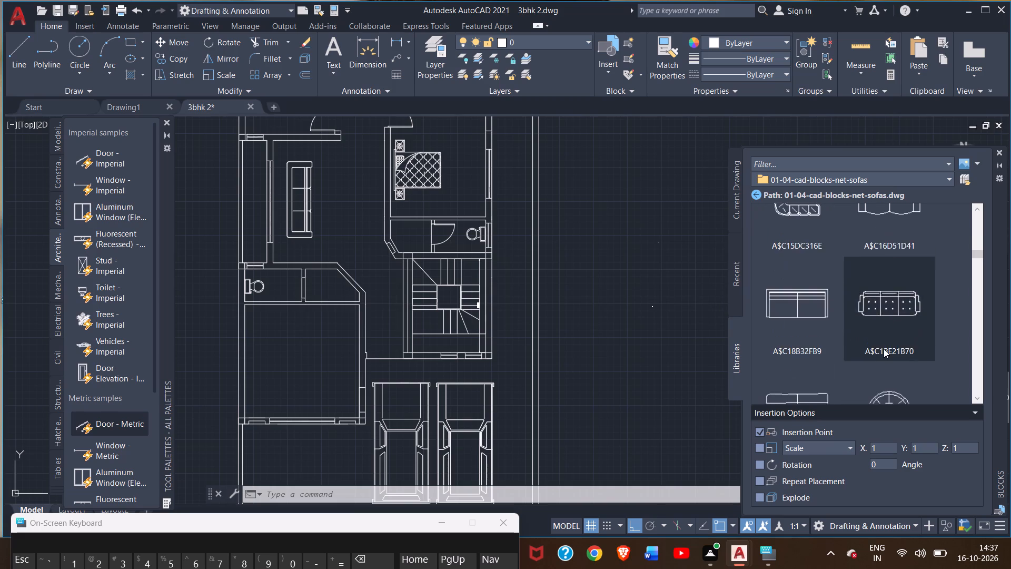
pyautogui.scroll(-9, 884, 349)
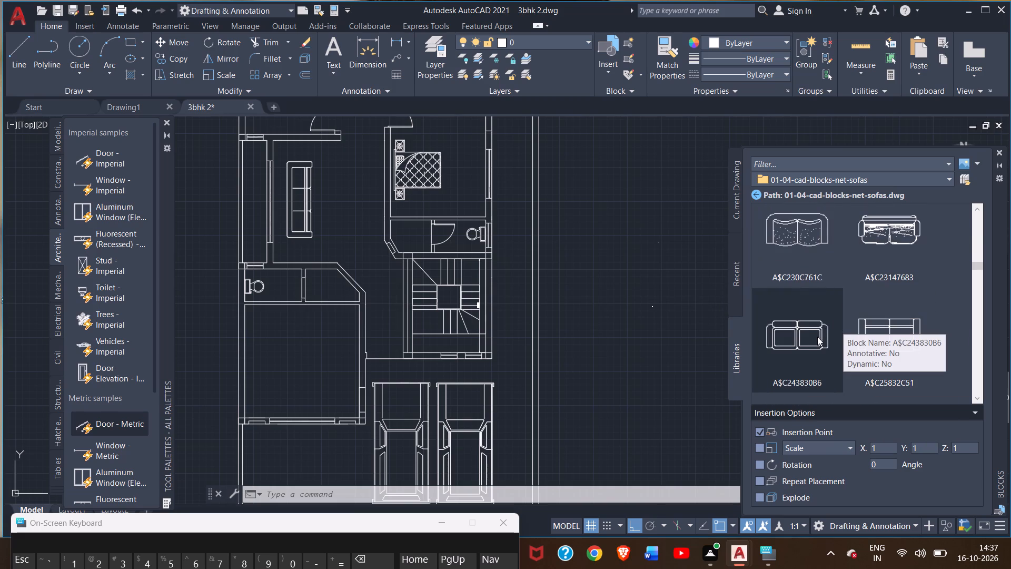
pyautogui.scroll(-4, 817, 337)
pyautogui.scroll(3, 817, 337)
pyautogui.moveTo(814, 311); pyautogui.dragTo(790, 310)
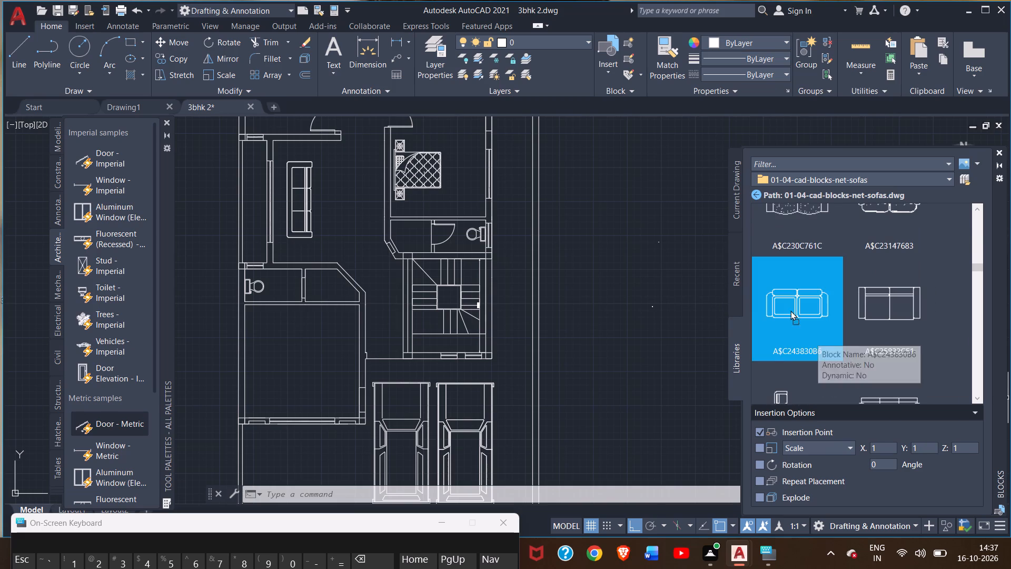
pyautogui.moveTo(790, 310); pyautogui.dragTo(679, 316)
# Insert the semicircular sofa block with round table, A$C389D4FB0, in the empty space beside the plan.
pyautogui.scroll(-4, 836, 343)
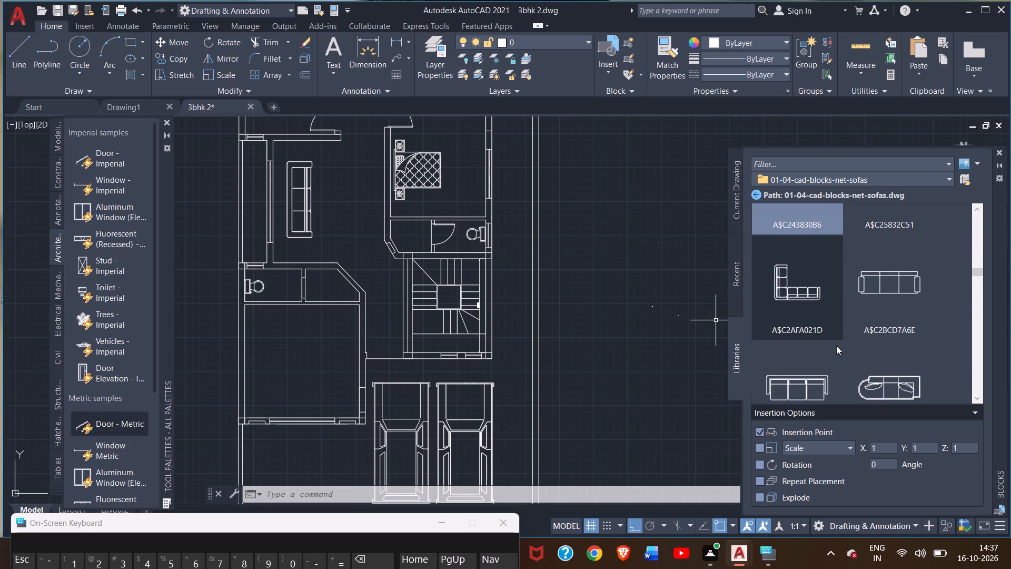
pyautogui.scroll(-12, 836, 346)
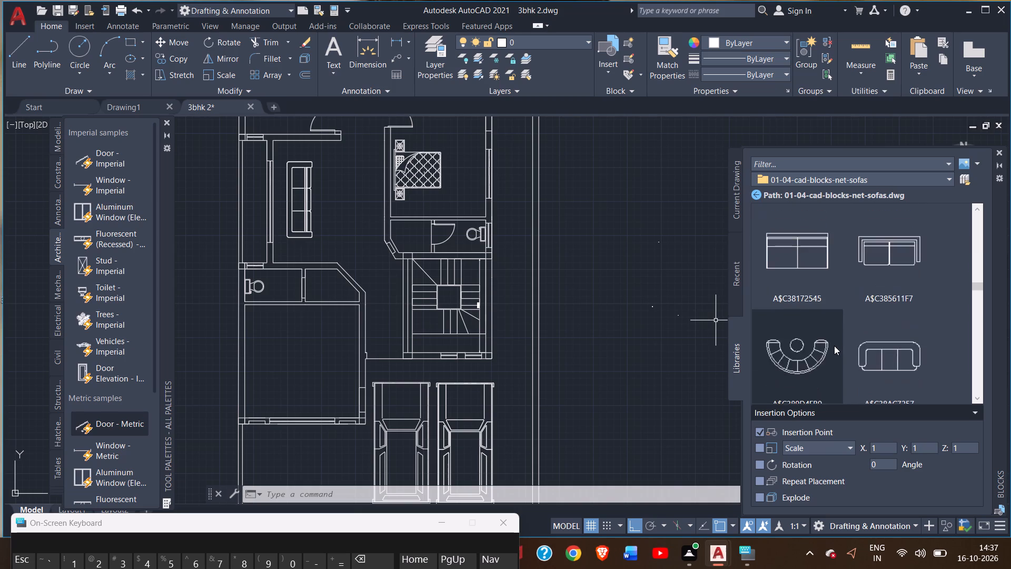
pyautogui.scroll(-3, 834, 346)
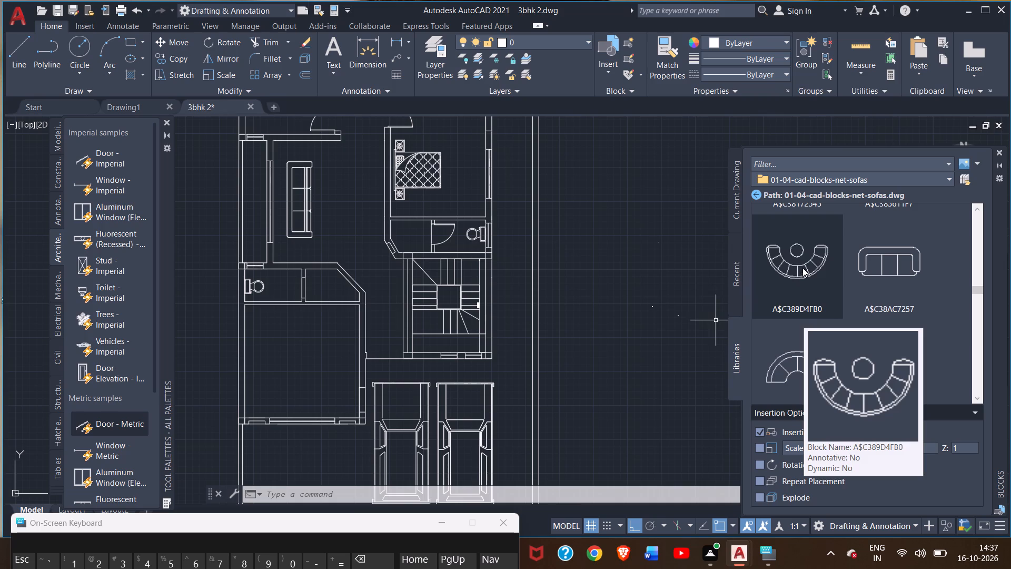
pyautogui.moveTo(802, 268); pyautogui.dragTo(679, 277)
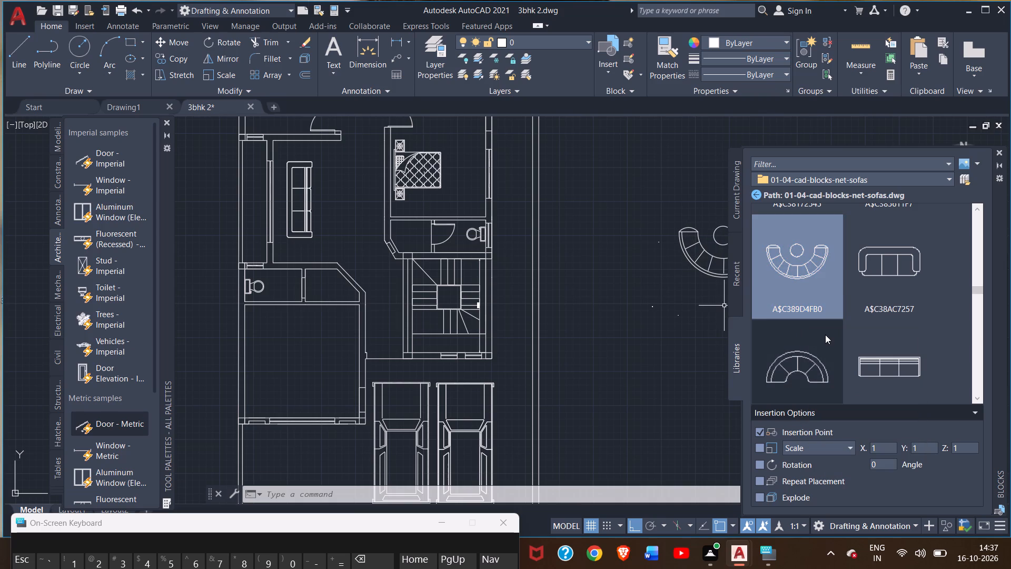
# Insert one more sofa block from the sofas library beside the plan, below the two-seat sofa.
pyautogui.scroll(-7, 826, 336)
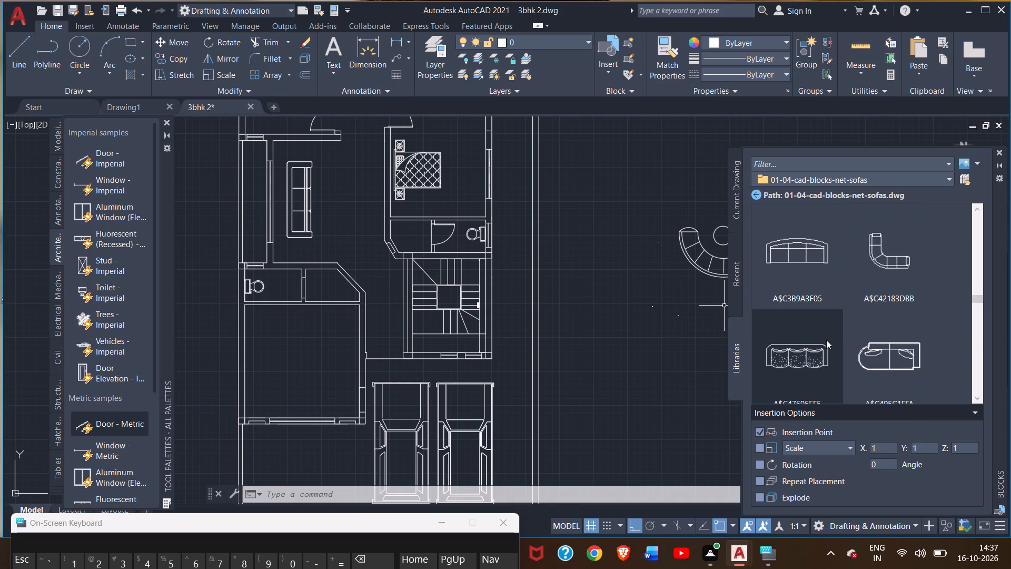
pyautogui.scroll(-3, 826, 340)
pyautogui.moveTo(815, 358); pyautogui.dragTo(678, 363)
# Look through the remaining blocks of the 01-04-cad-blocks-net-sofas.dwg library for other suitable sofas.
pyautogui.scroll(-9, 801, 362)
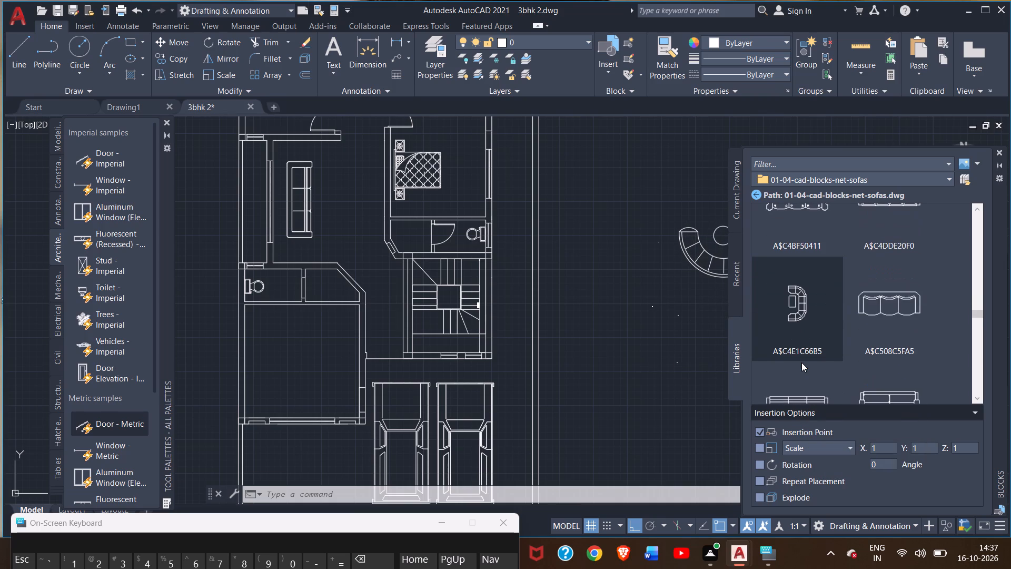
pyautogui.scroll(-8, 802, 368)
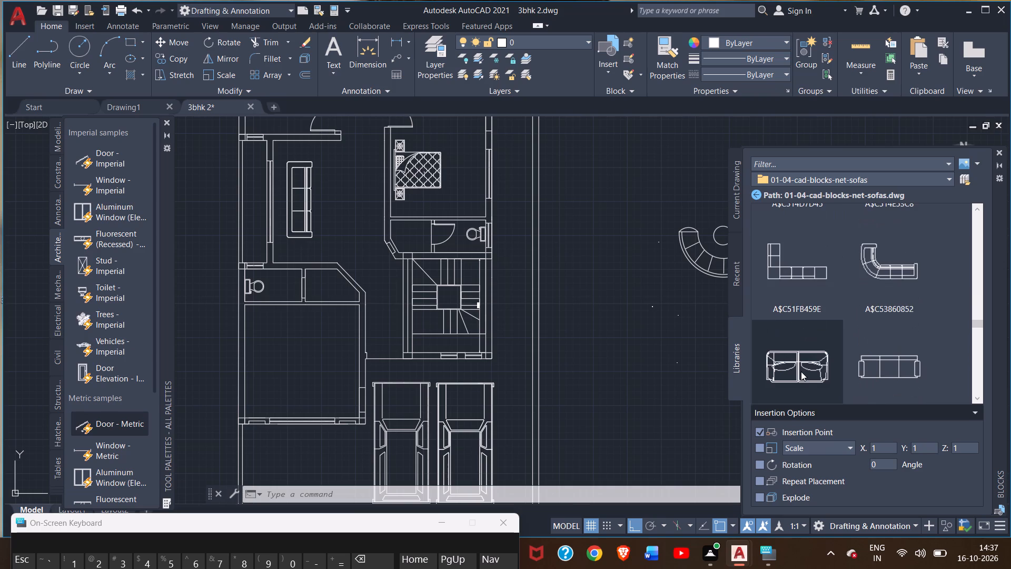
pyautogui.scroll(-4, 801, 369)
pyautogui.scroll(3, 798, 367)
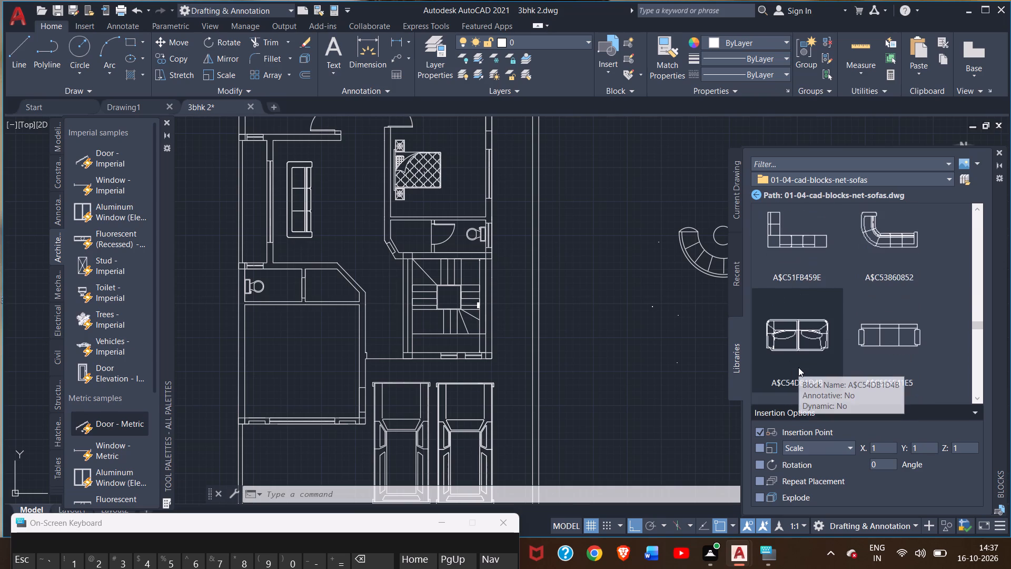
pyautogui.scroll(4, 798, 367)
pyautogui.scroll(-9, 798, 367)
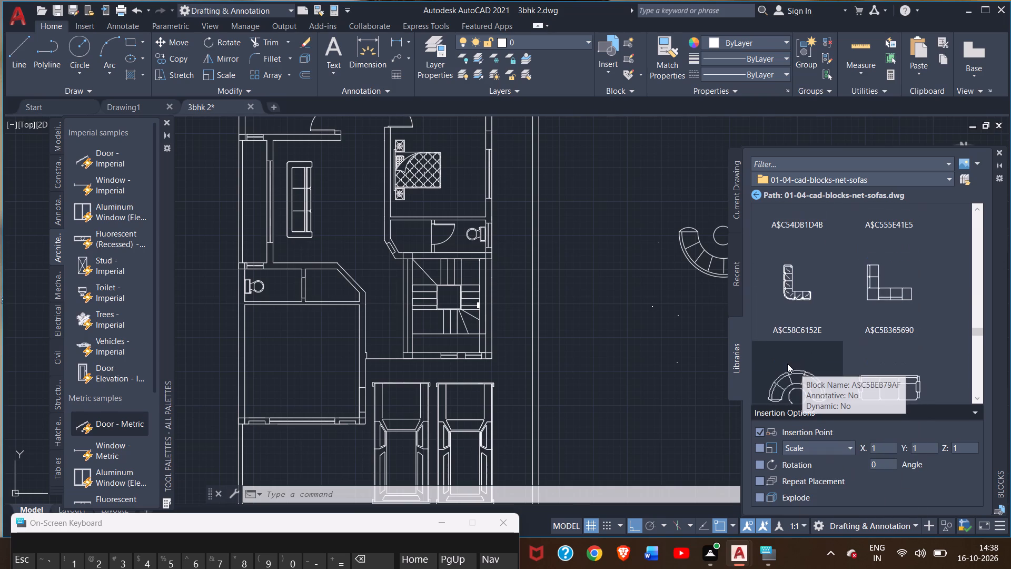
pyautogui.scroll(-16, 787, 364)
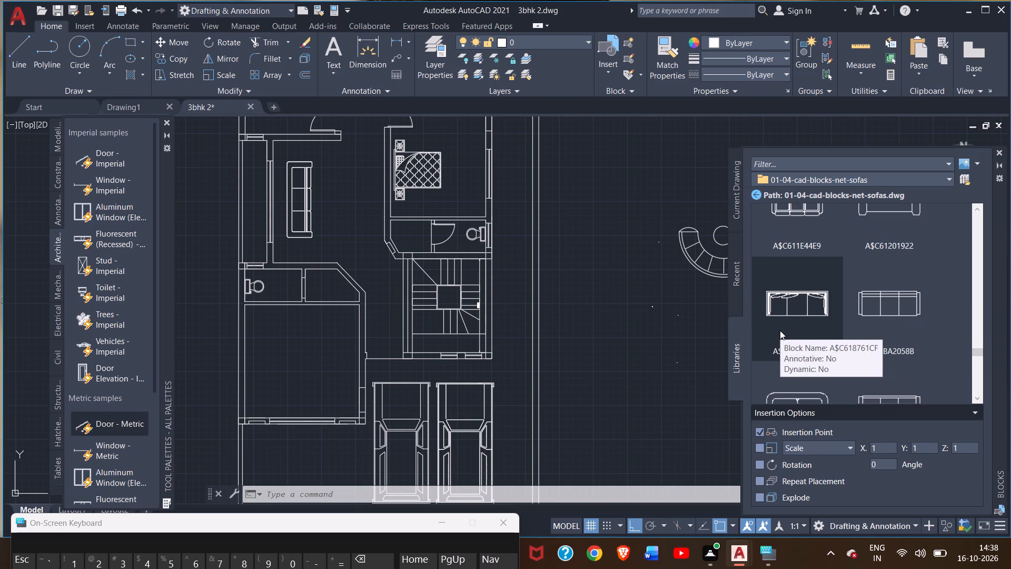
pyautogui.scroll(-3, 780, 331)
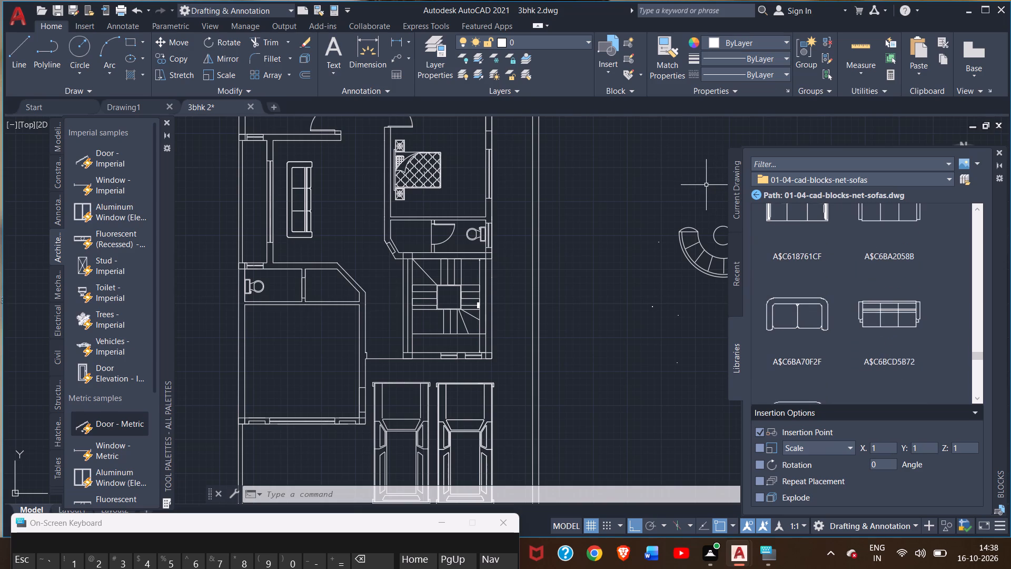
# Scale the tiny three-seat sofa block A$C0E9251F2 beside the plan up freehand about its lower-left corner.
pyautogui.scroll(3, 670, 241)
pyautogui.scroll(2, 627, 239)
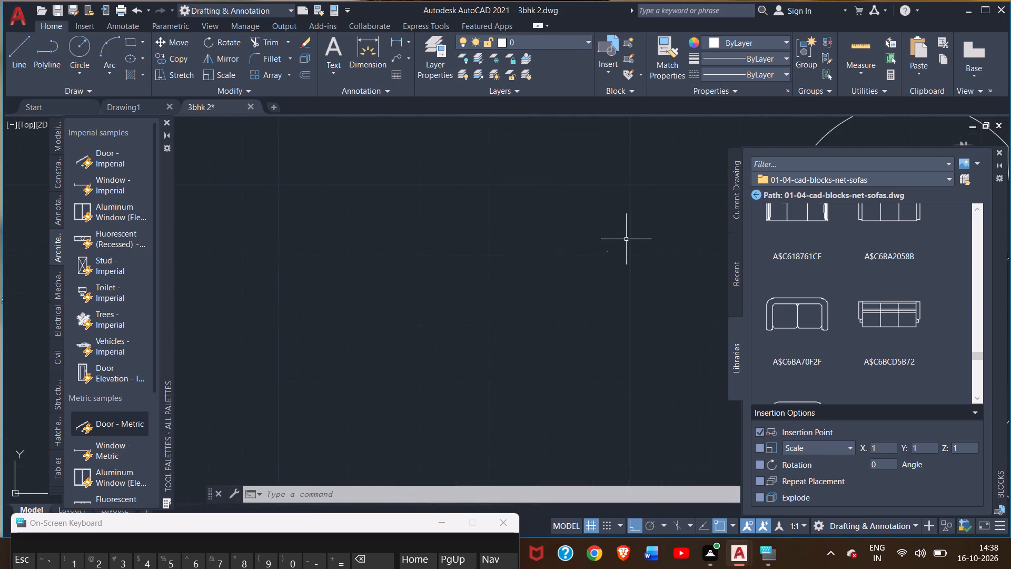
pyautogui.scroll(13, 610, 249)
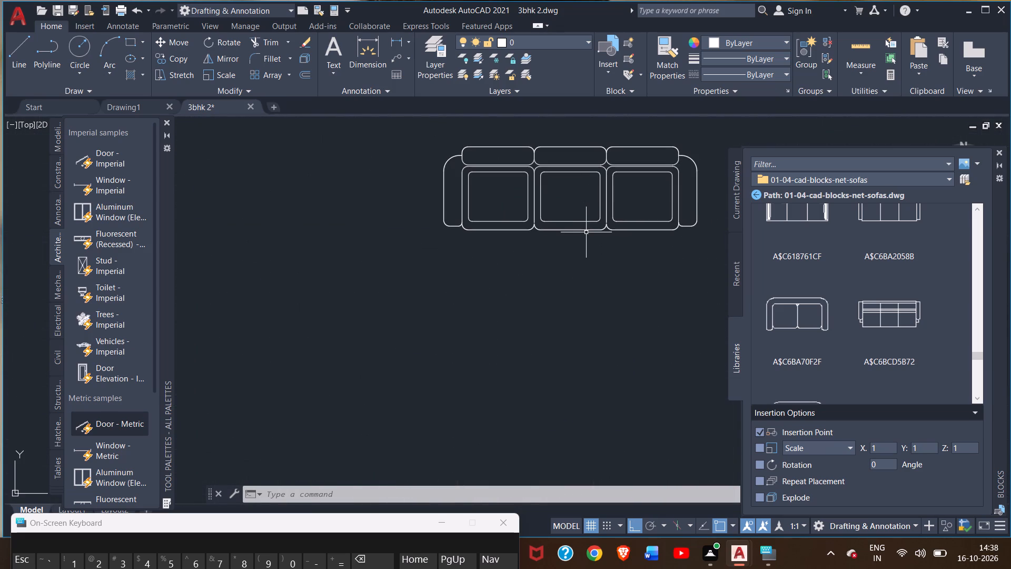
pyautogui.click(593, 230)
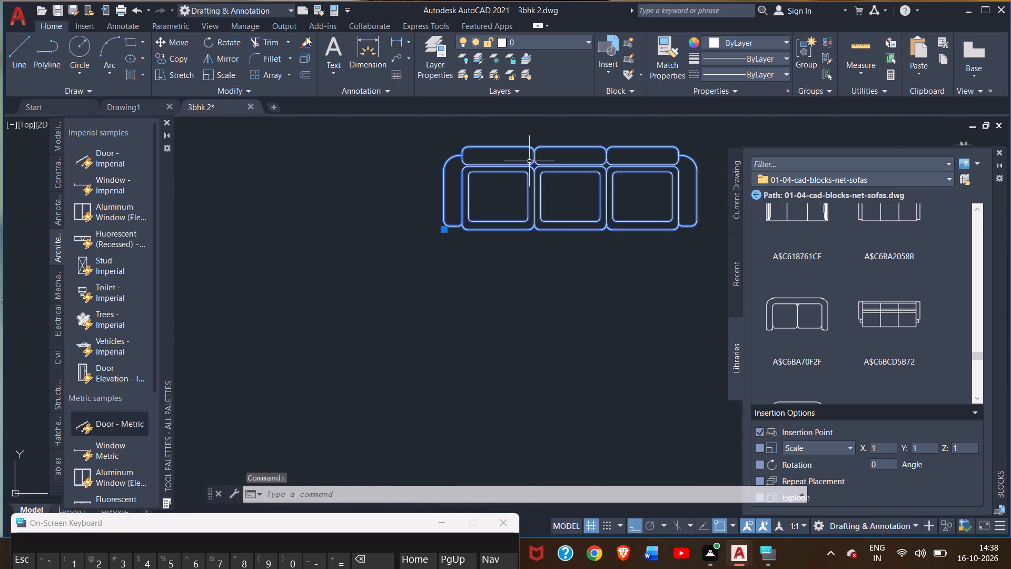
pyautogui.click(231, 73)
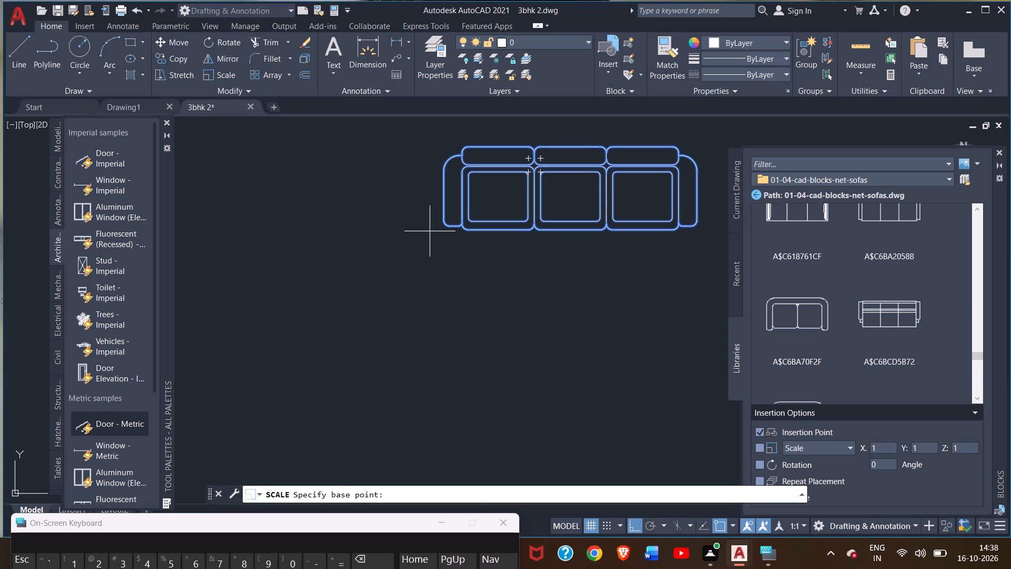
pyautogui.moveTo(443, 225); pyautogui.dragTo(816, 160)
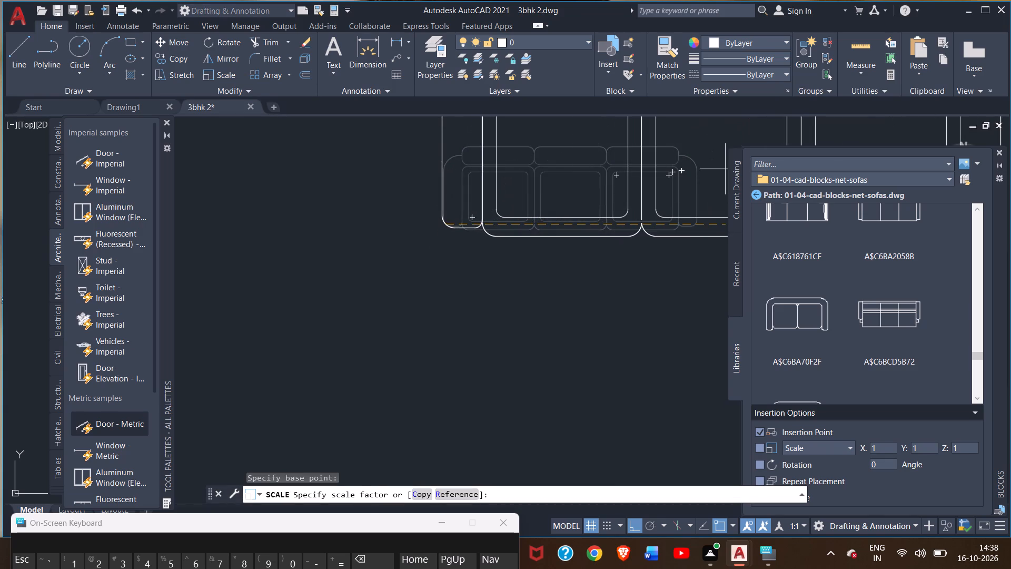
pyautogui.moveTo(816, 160); pyautogui.dragTo(909, 127)
pyautogui.click(909, 127)
# Scale the same three-seat sofa block up again freehand by a much larger factor, about a point near its lower-left corner.
pyautogui.scroll(-3, 539, 225)
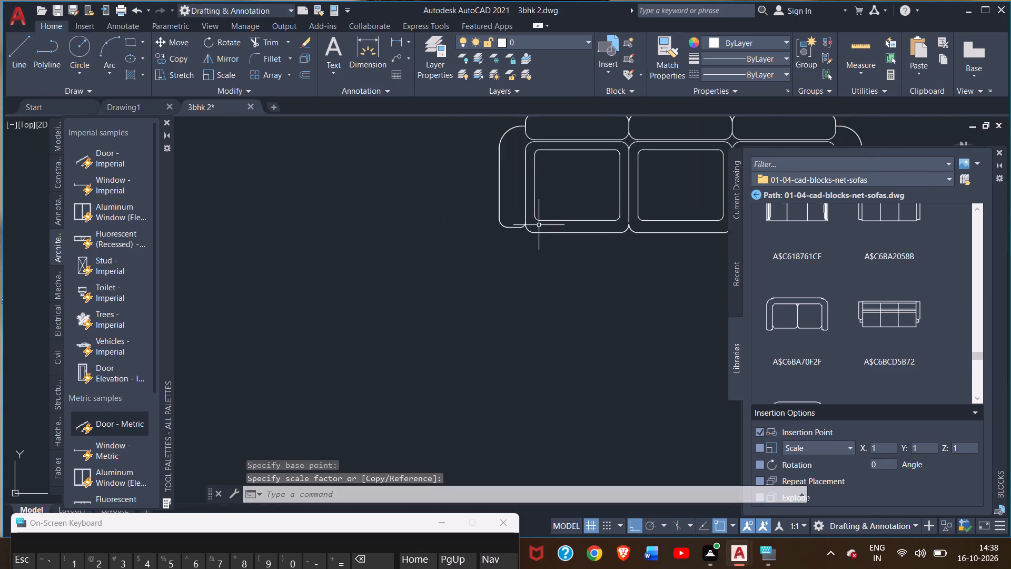
pyautogui.scroll(-4, 539, 225)
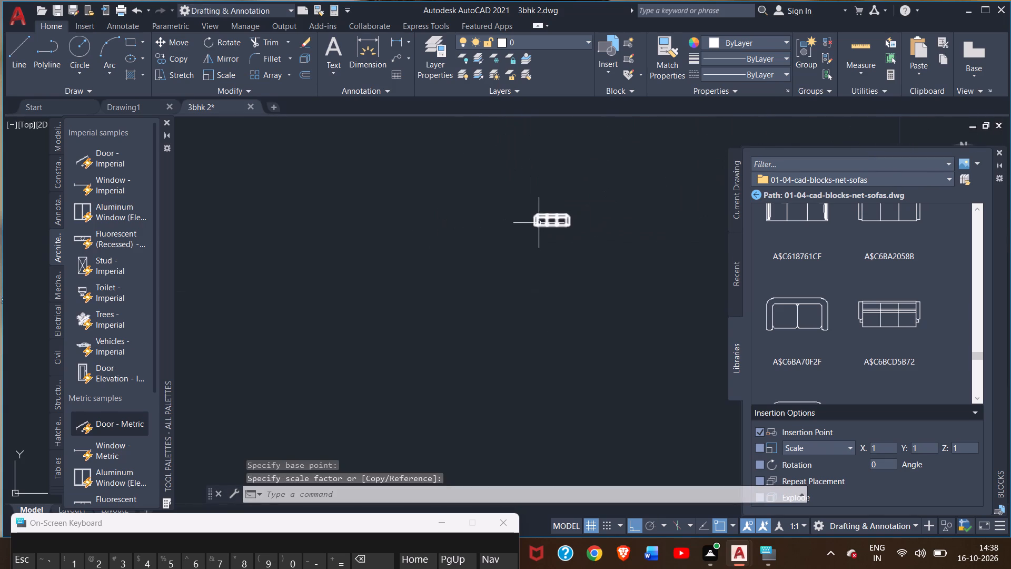
pyautogui.click(538, 222)
pyautogui.click(213, 74)
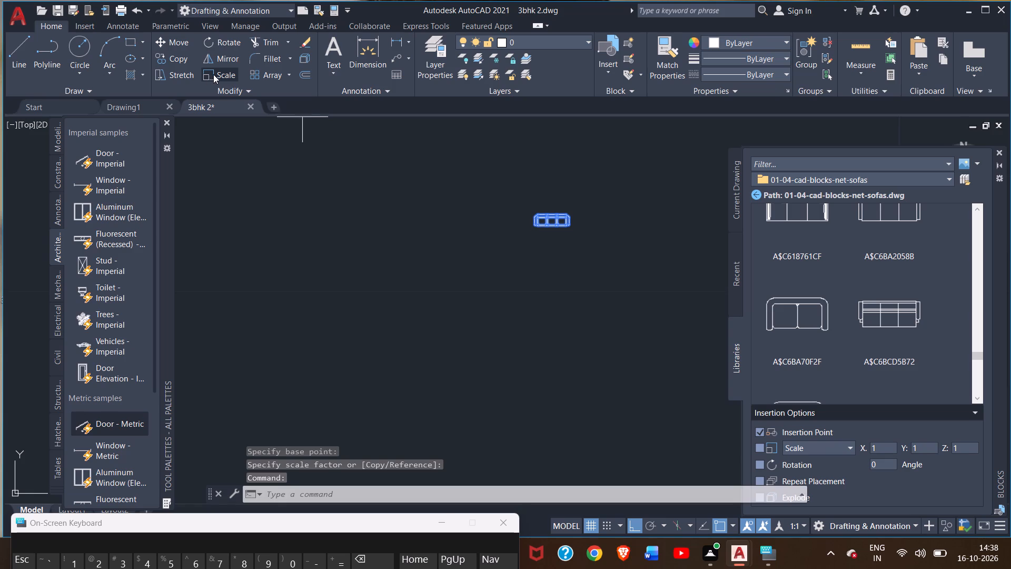
pyautogui.moveTo(473, 293); pyautogui.dragTo(218, 374, button='middle')
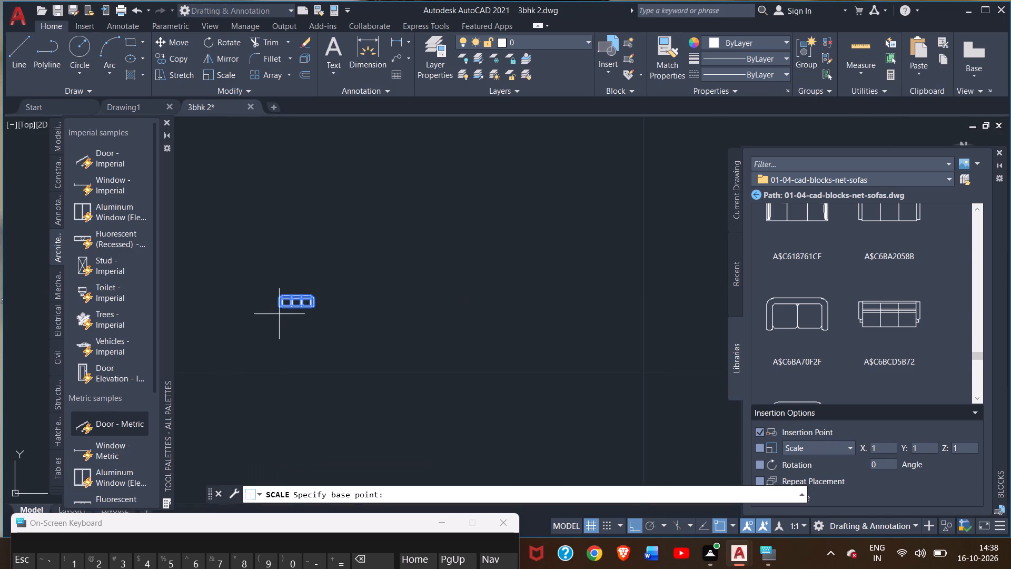
pyautogui.moveTo(282, 306); pyautogui.dragTo(679, 226)
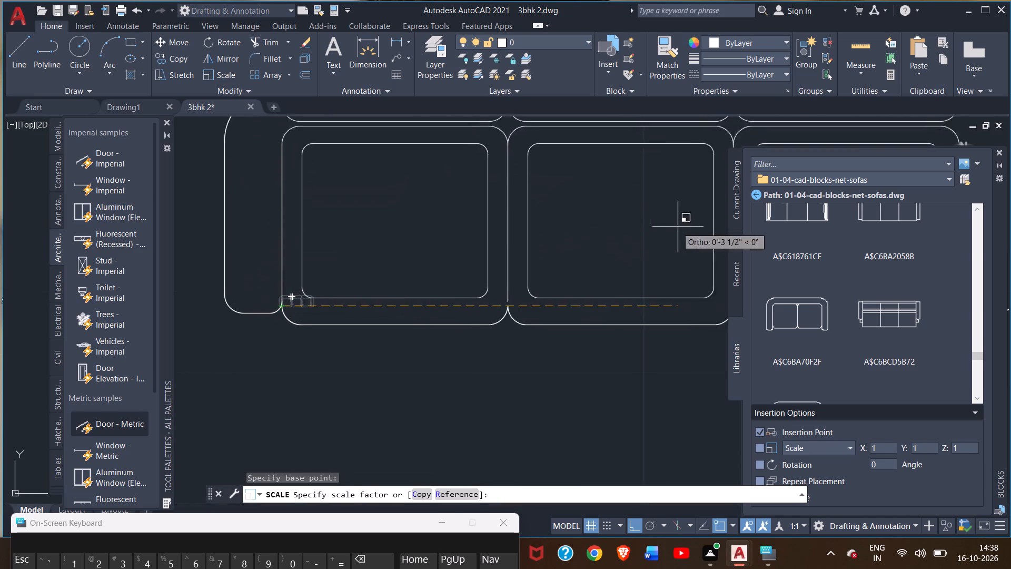
pyautogui.moveTo(679, 226); pyautogui.dragTo(792, 128)
pyautogui.click(792, 128)
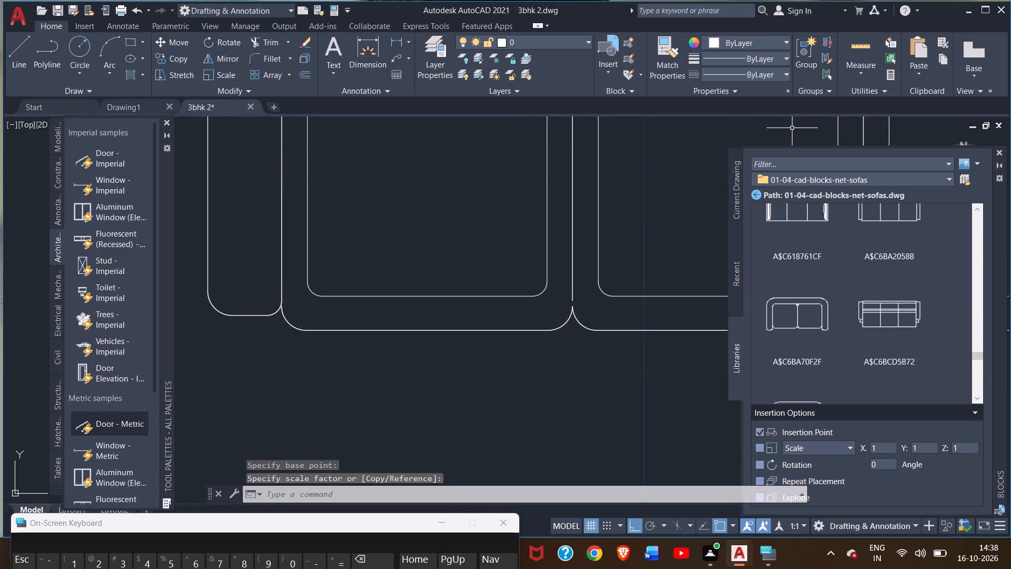
# Scale the small three-seat sofa block beside the plan up freehand by a large factor about its lower-left corner.
pyautogui.scroll(-7, 418, 439)
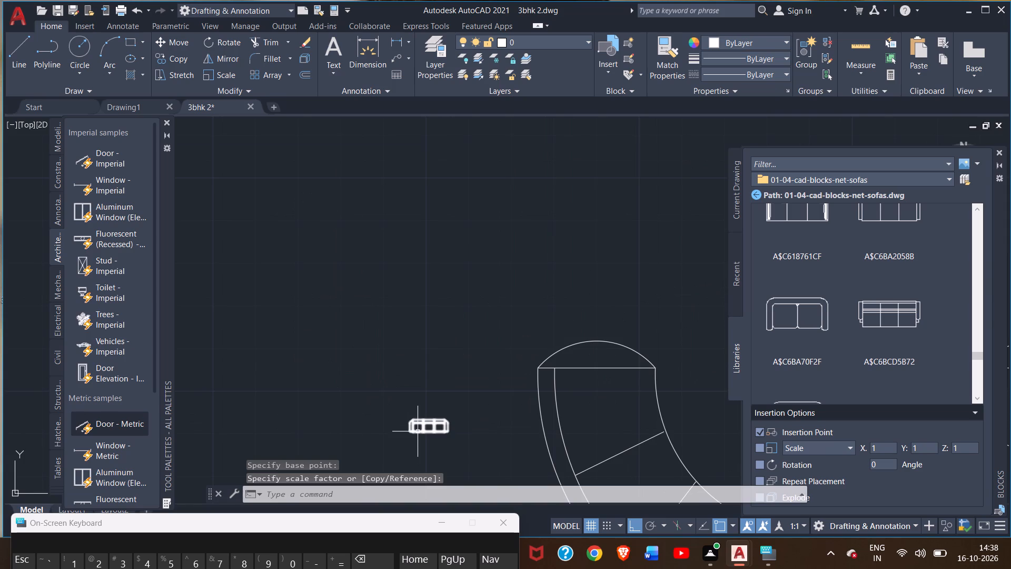
pyautogui.moveTo(418, 429); pyautogui.dragTo(530, 313, button='middle')
pyautogui.scroll(-3, 537, 321)
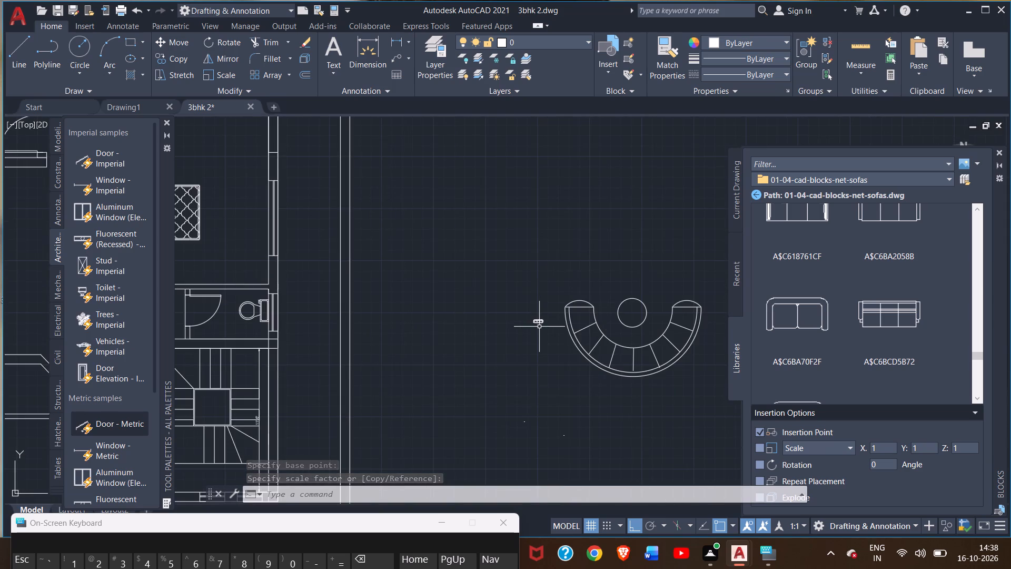
pyautogui.scroll(5, 539, 327)
pyautogui.click(533, 311)
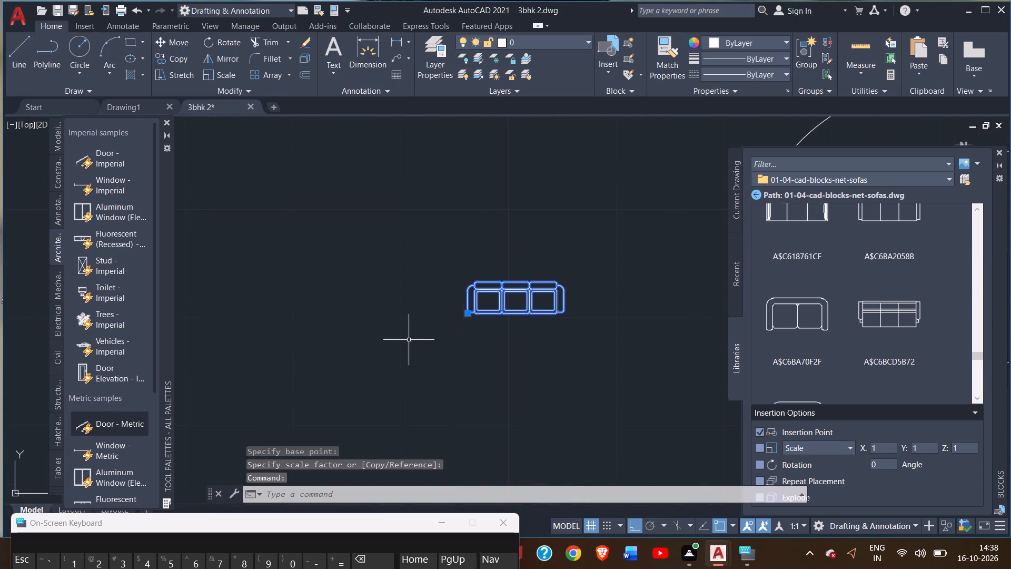
pyautogui.click(218, 77)
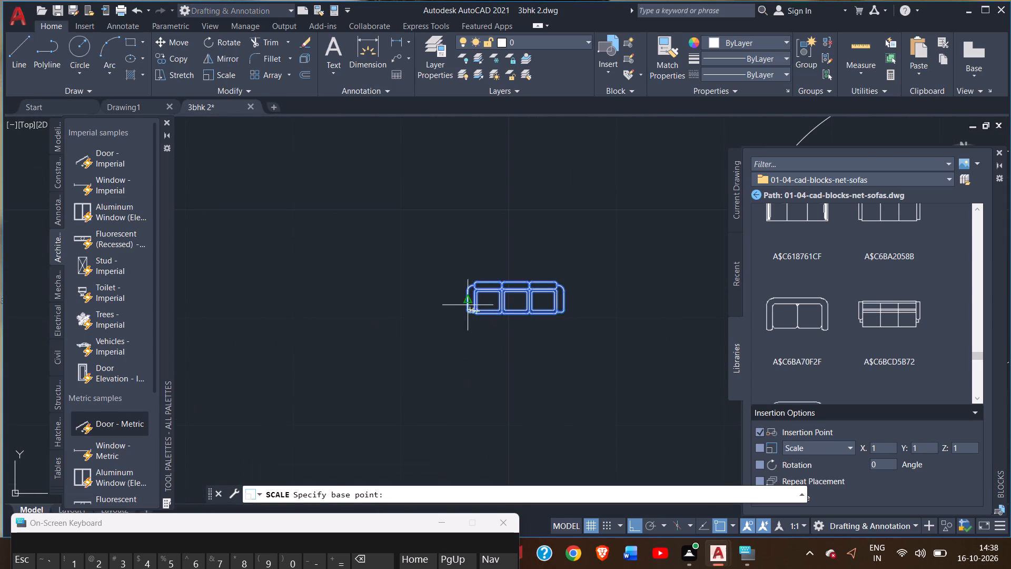
pyautogui.moveTo(468, 311); pyautogui.dragTo(833, 191)
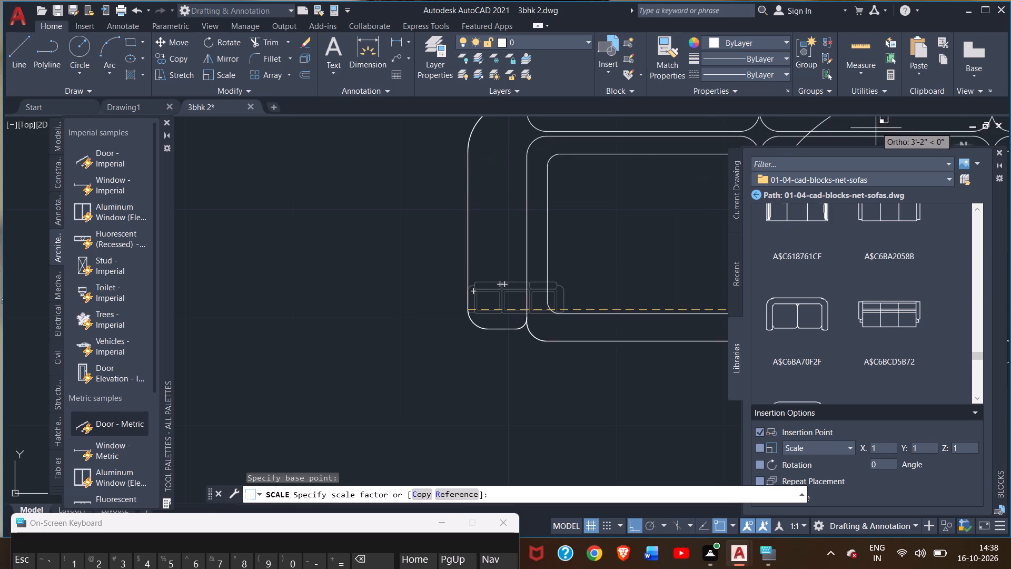
pyautogui.click(873, 131)
# Scale the three-seat sofa up once more freehand about its lower-left corner, to about the width of the curved sofa.
pyautogui.scroll(-6, 544, 250)
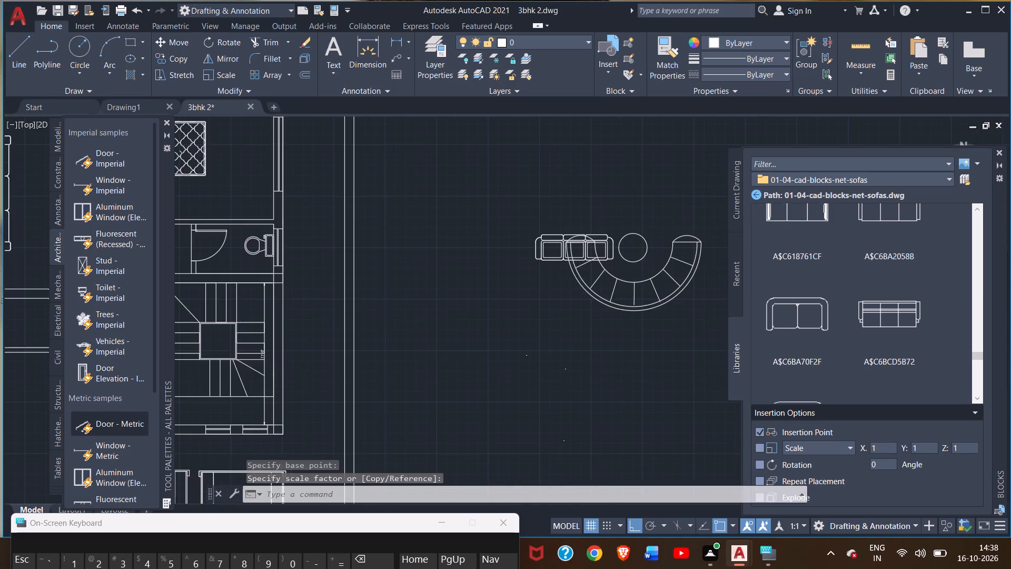
pyautogui.moveTo(537, 276); pyautogui.dragTo(581, 234, button='middle')
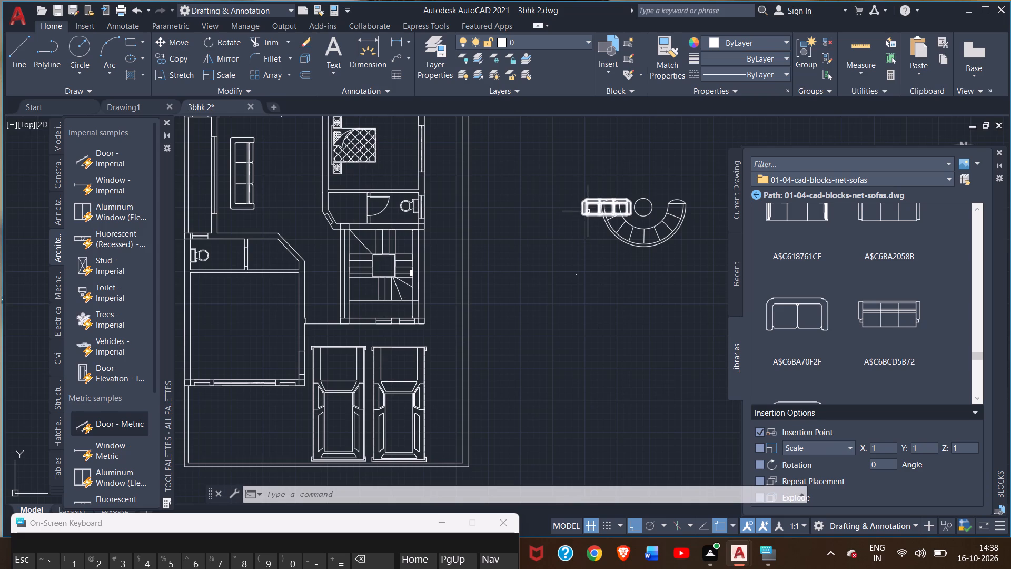
pyautogui.click(588, 211)
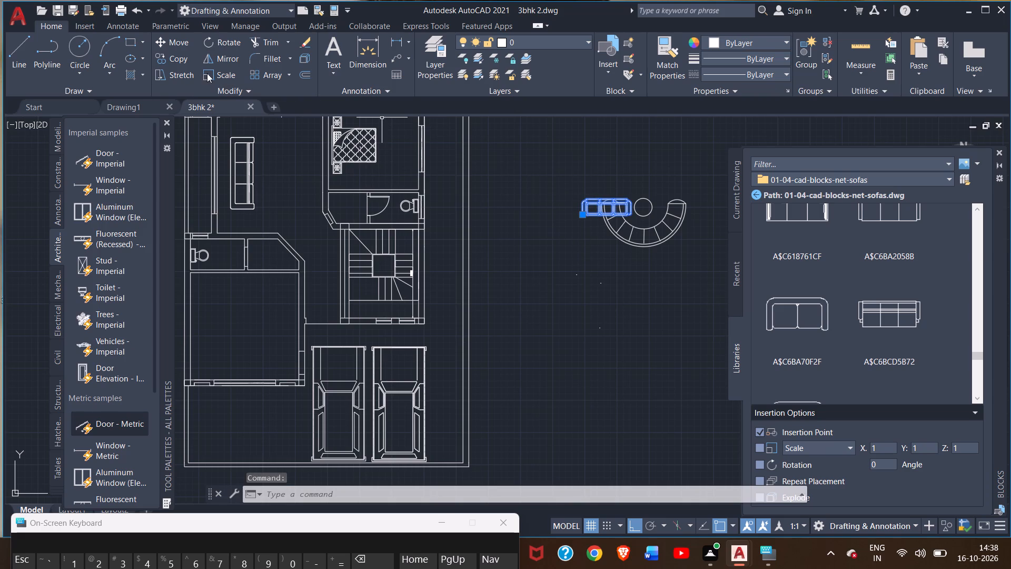
pyautogui.click(207, 73)
pyautogui.moveTo(586, 215); pyautogui.dragTo(639, 183)
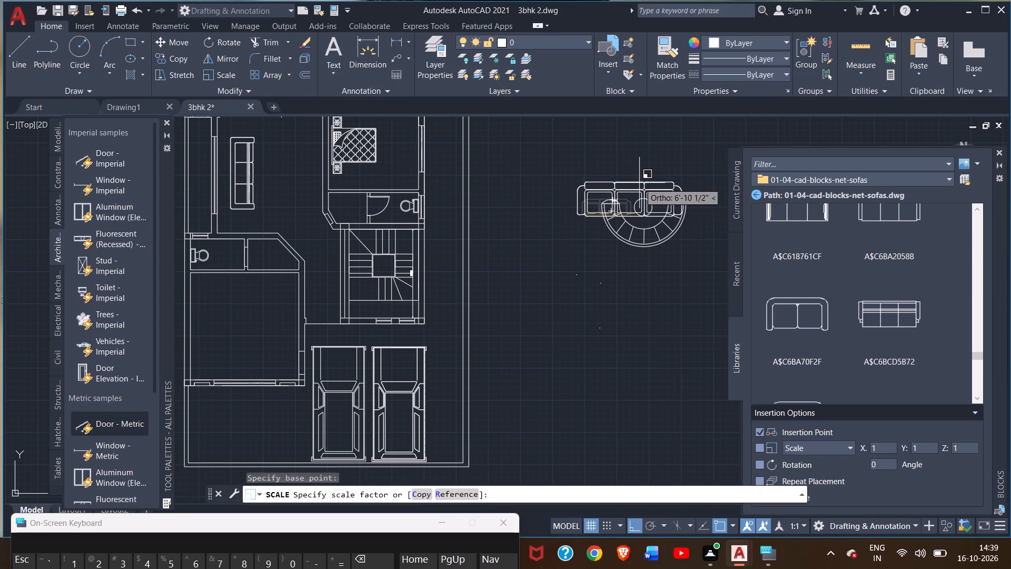
pyautogui.moveTo(639, 183); pyautogui.dragTo(629, 187)
pyautogui.doubleClick(629, 187)
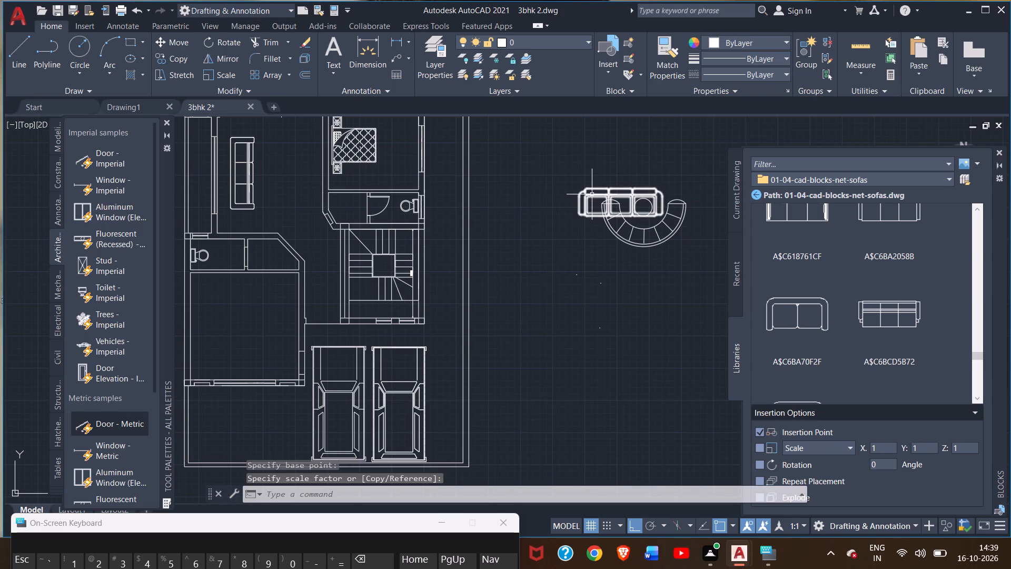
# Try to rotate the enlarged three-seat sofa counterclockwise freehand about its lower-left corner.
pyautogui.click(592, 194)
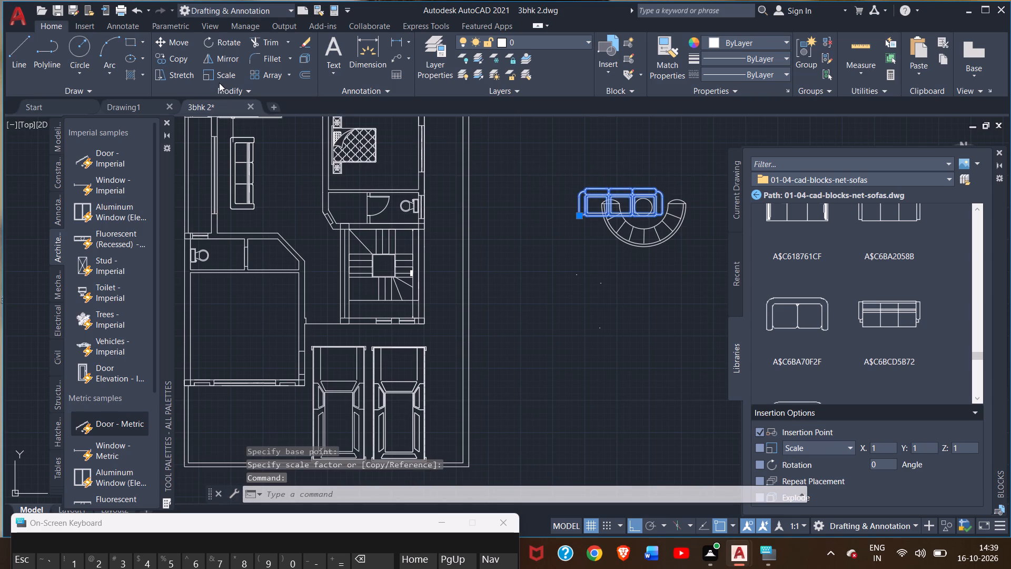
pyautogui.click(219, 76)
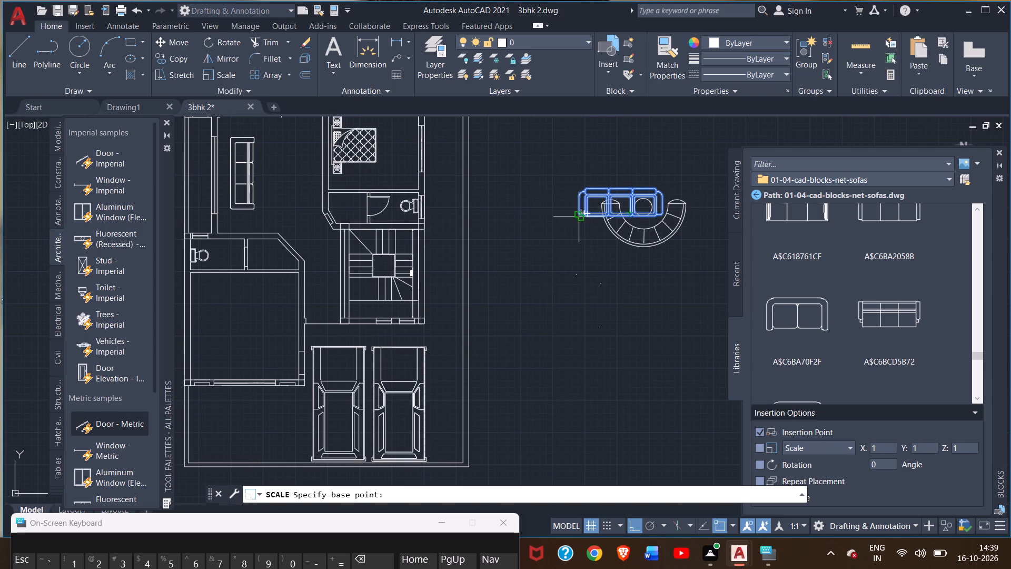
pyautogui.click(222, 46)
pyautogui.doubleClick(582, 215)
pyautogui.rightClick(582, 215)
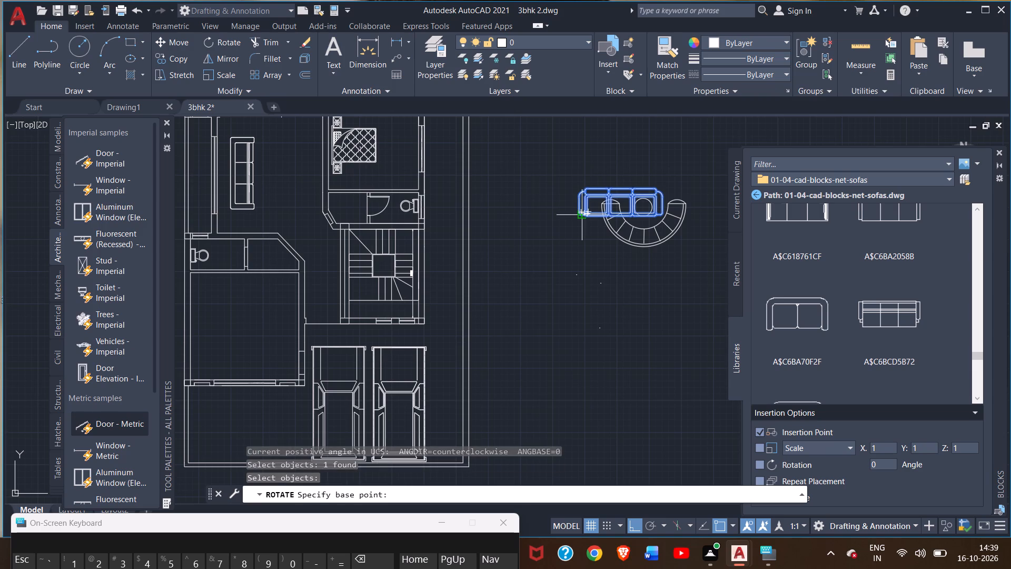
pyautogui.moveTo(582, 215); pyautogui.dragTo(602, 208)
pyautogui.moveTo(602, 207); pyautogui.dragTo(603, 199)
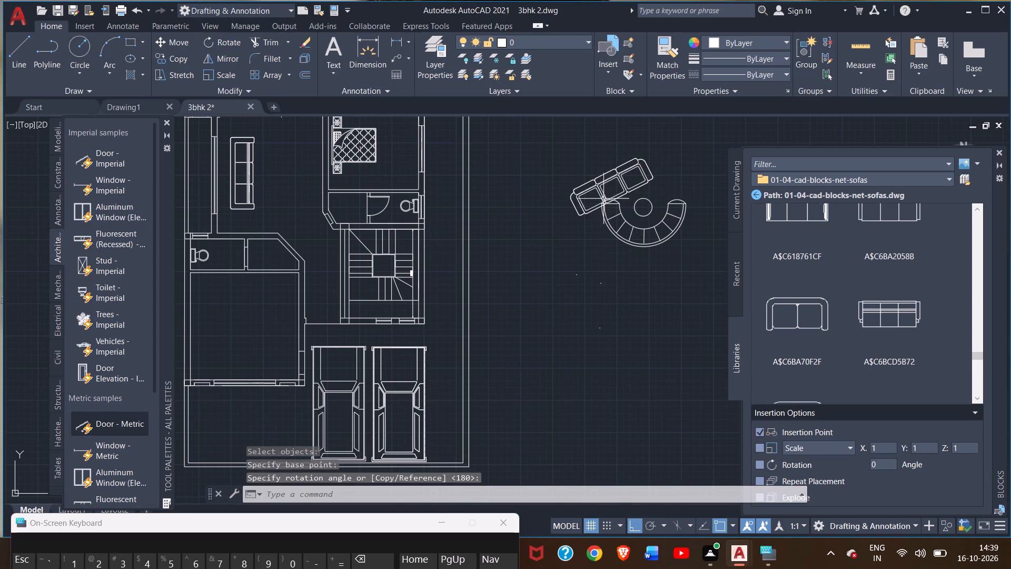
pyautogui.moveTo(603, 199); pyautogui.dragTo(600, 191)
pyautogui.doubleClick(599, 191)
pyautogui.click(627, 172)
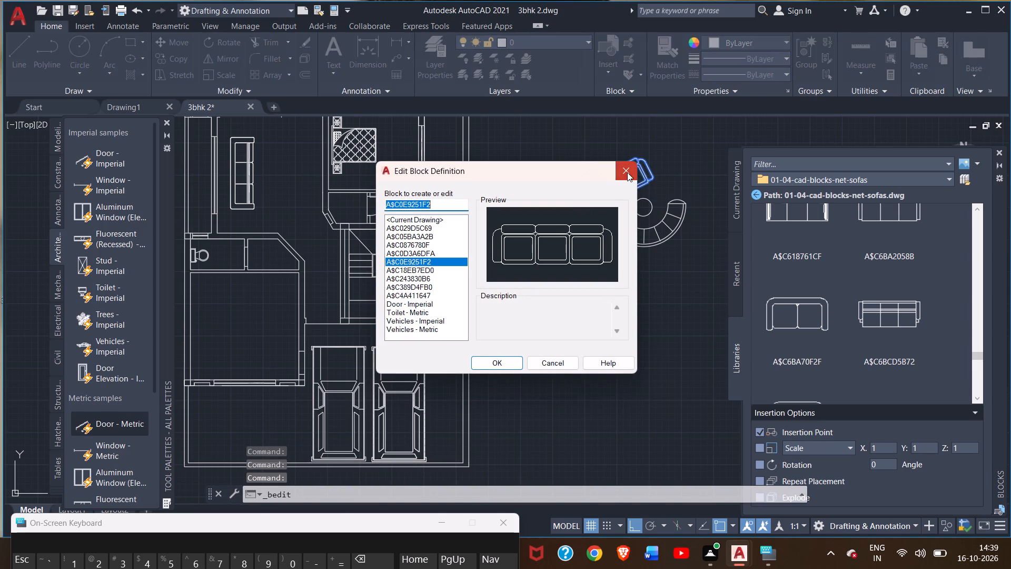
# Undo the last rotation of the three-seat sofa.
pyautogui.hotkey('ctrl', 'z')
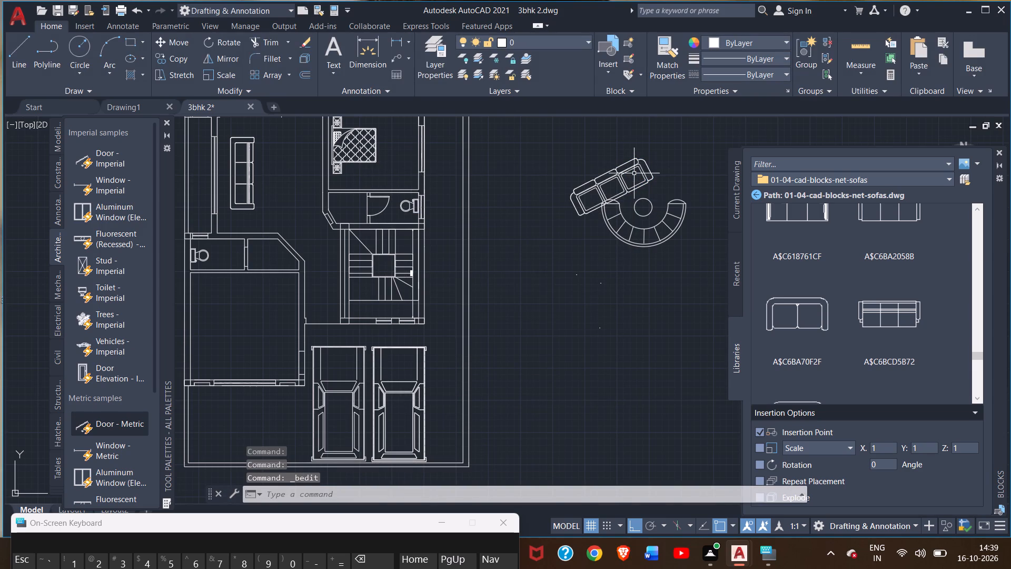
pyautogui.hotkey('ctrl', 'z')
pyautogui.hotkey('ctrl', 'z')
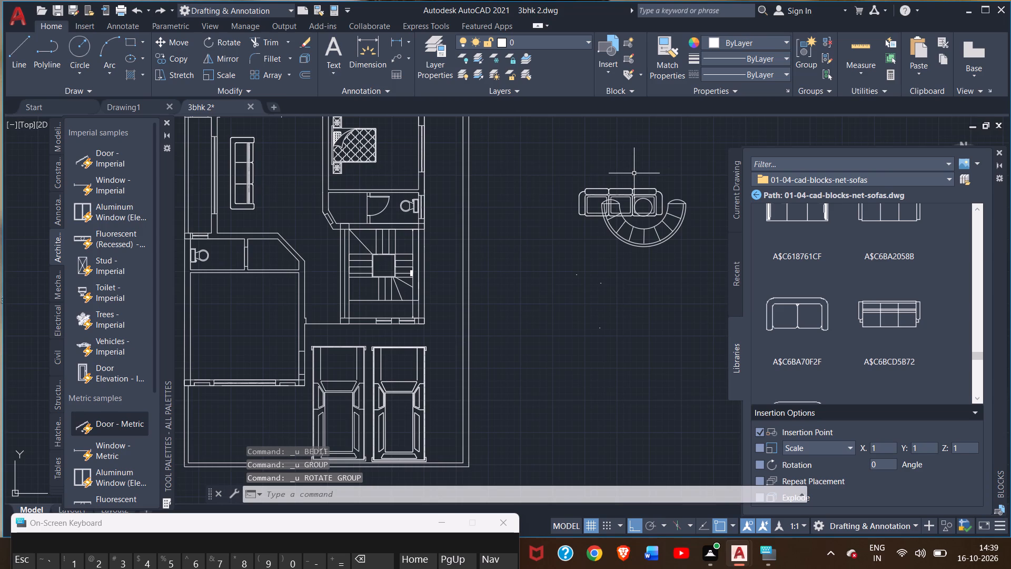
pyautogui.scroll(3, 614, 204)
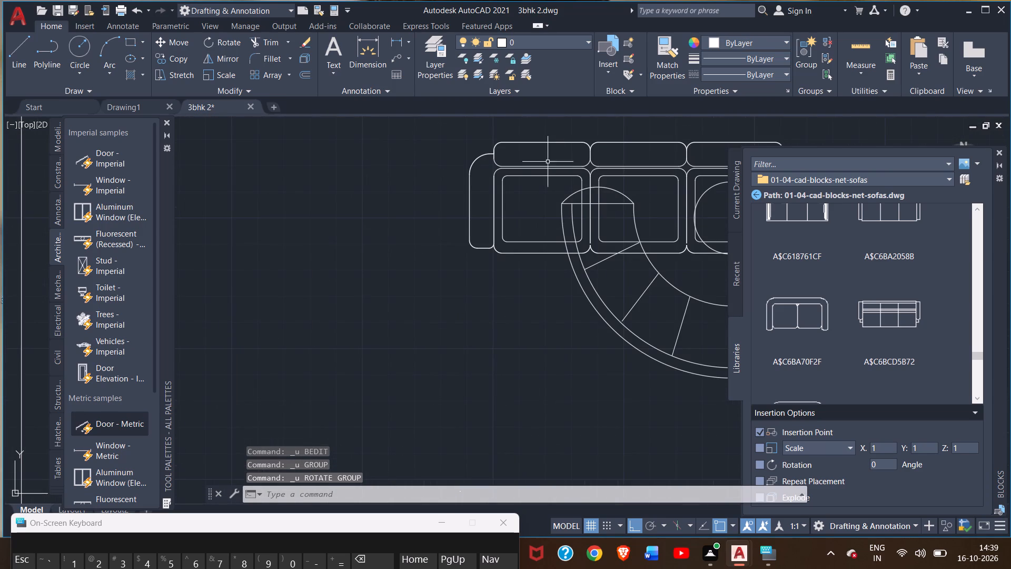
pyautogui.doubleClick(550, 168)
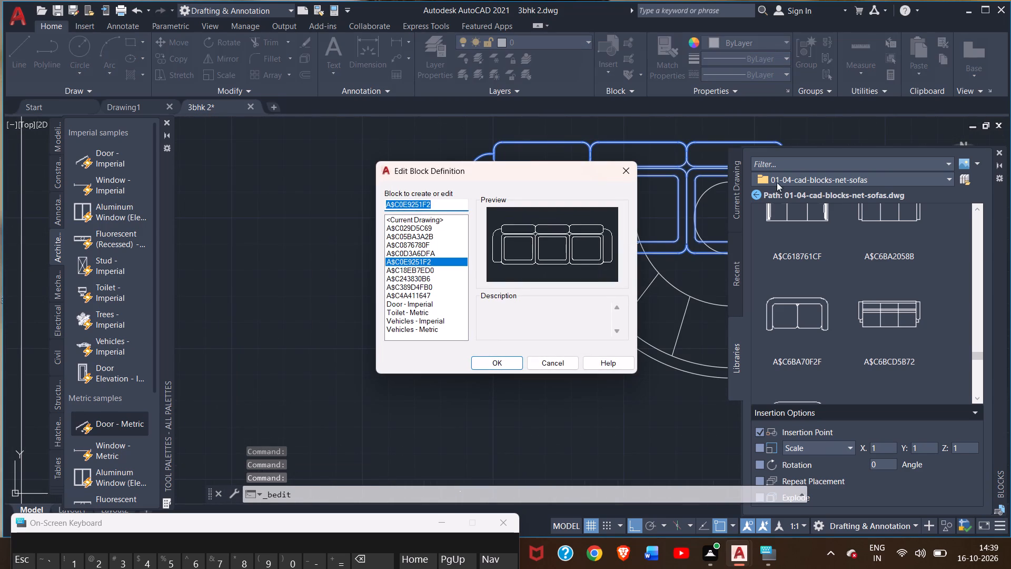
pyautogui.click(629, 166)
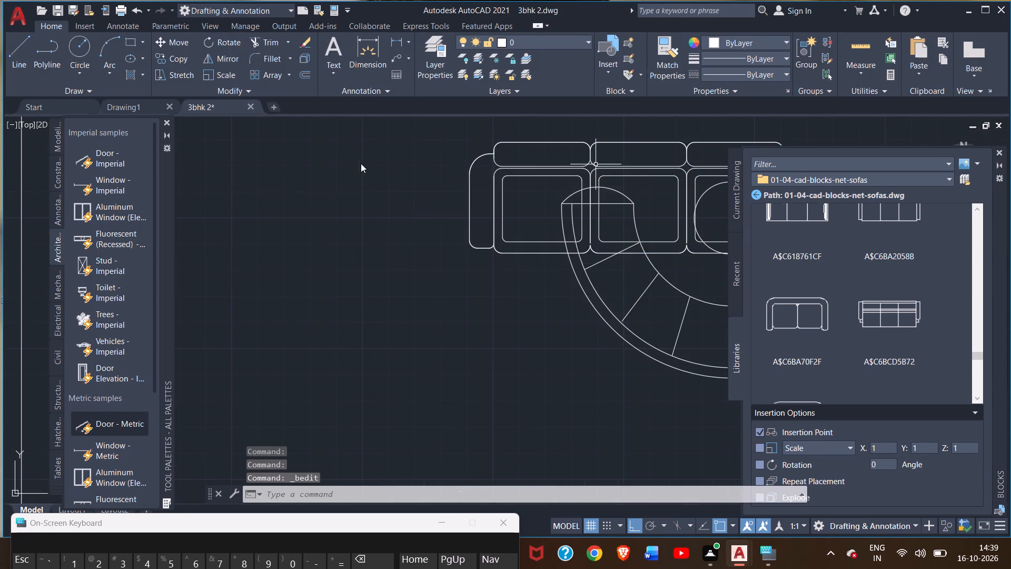
# Rotate the three-seat sofa beside the plan about 20° counterclockwise about its lower-left corner.
pyautogui.click(224, 43)
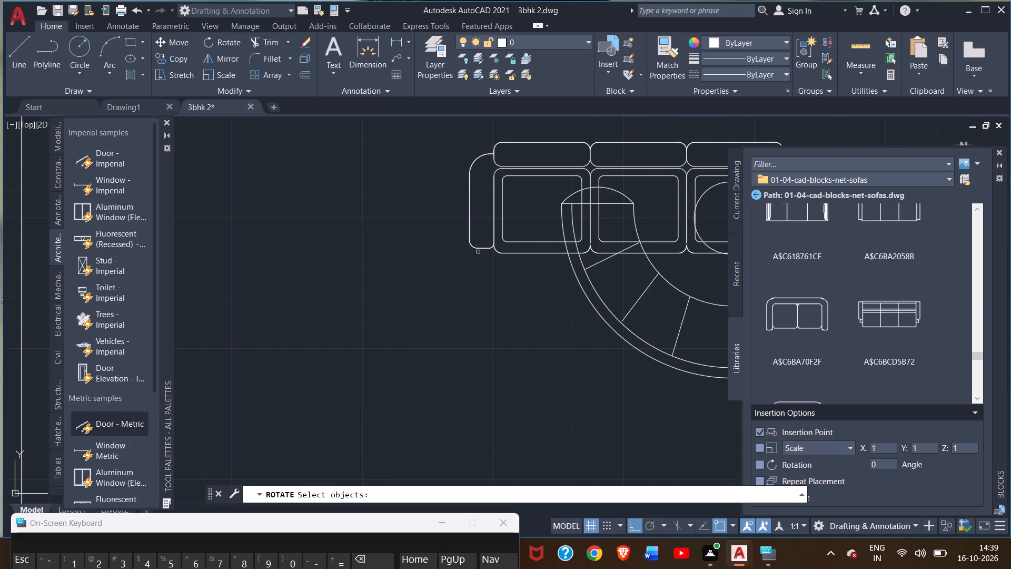
pyautogui.click(491, 248)
pyautogui.rightClick(491, 248)
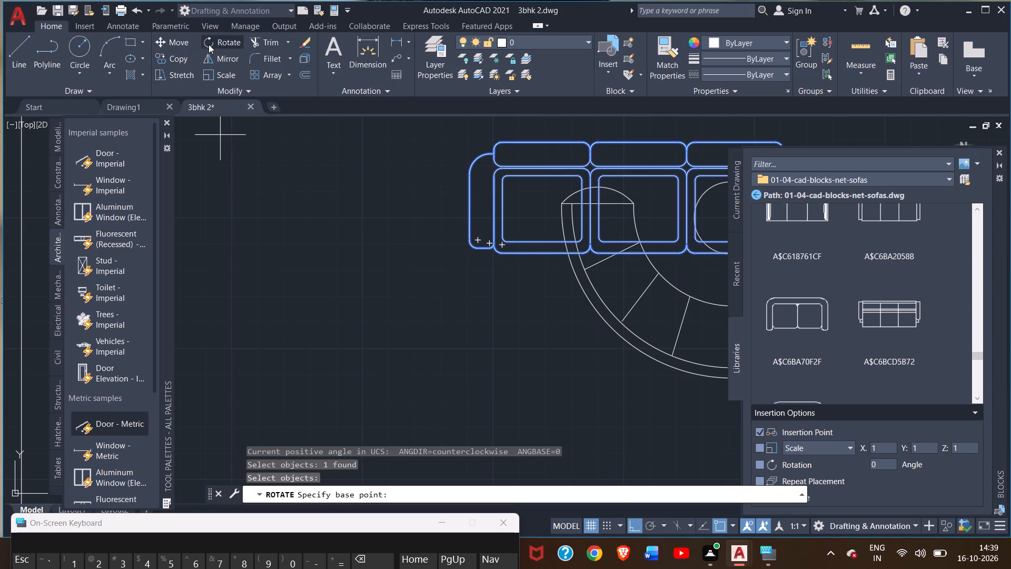
pyautogui.click(209, 44)
pyautogui.click(476, 248)
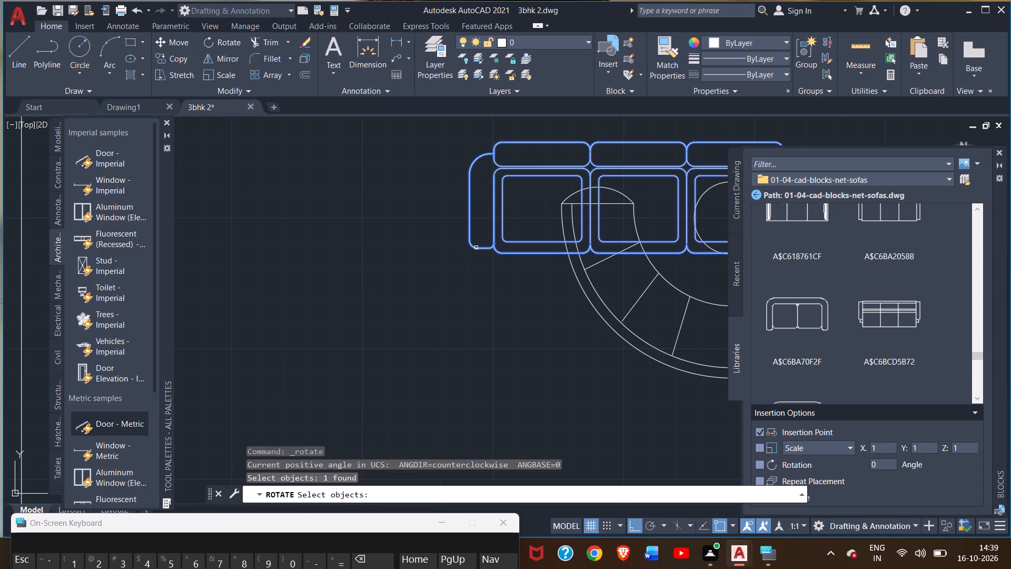
pyautogui.rightClick(476, 248)
pyautogui.moveTo(476, 248); pyautogui.dragTo(489, 250)
pyautogui.moveTo(490, 250); pyautogui.dragTo(506, 210)
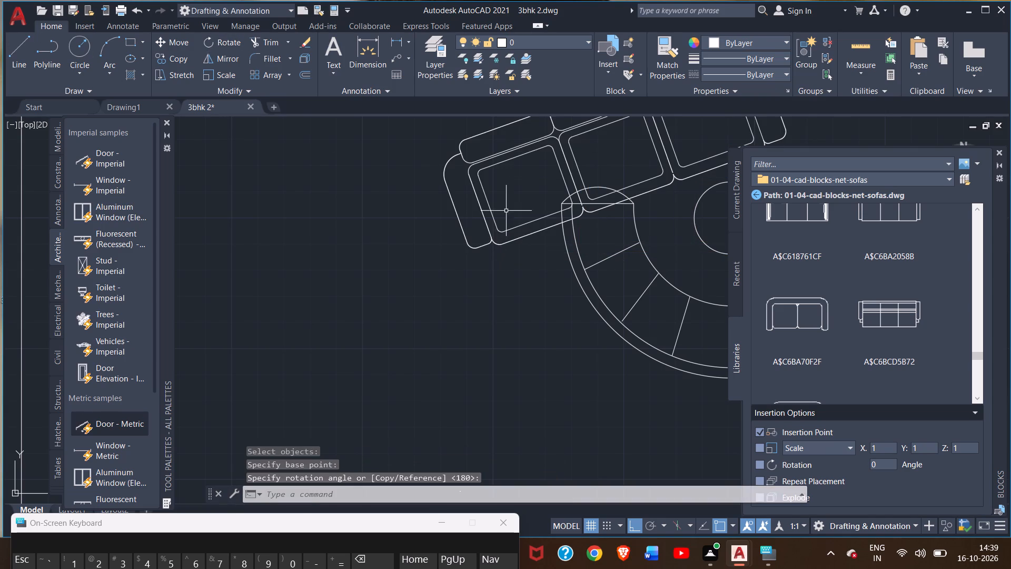
pyautogui.moveTo(506, 210); pyautogui.dragTo(504, 209)
# Rotate the same three-seat sofa further counterclockwise freehand about its lower-left corner.
pyautogui.click(504, 209)
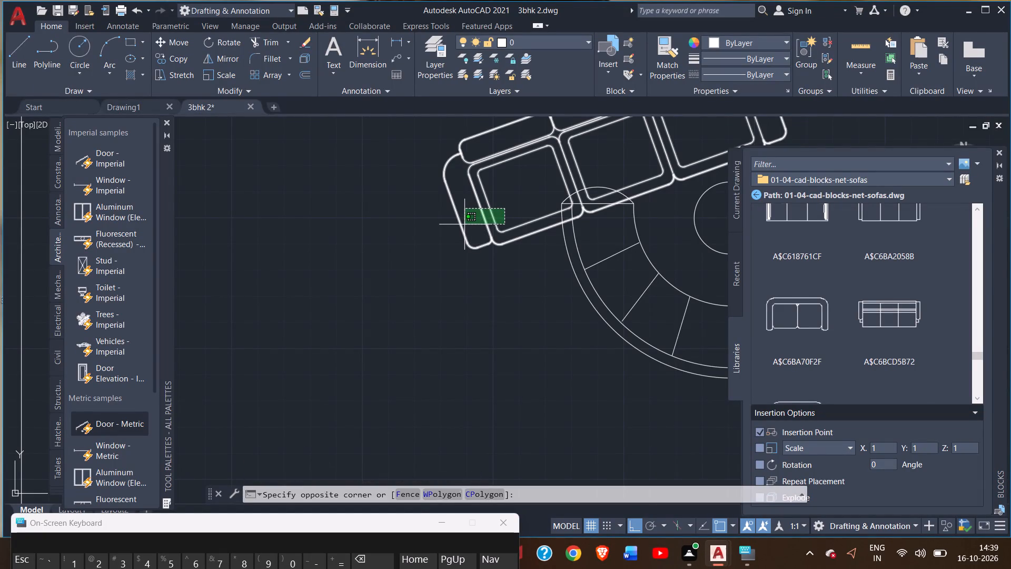
pyautogui.scroll(-1, 474, 263)
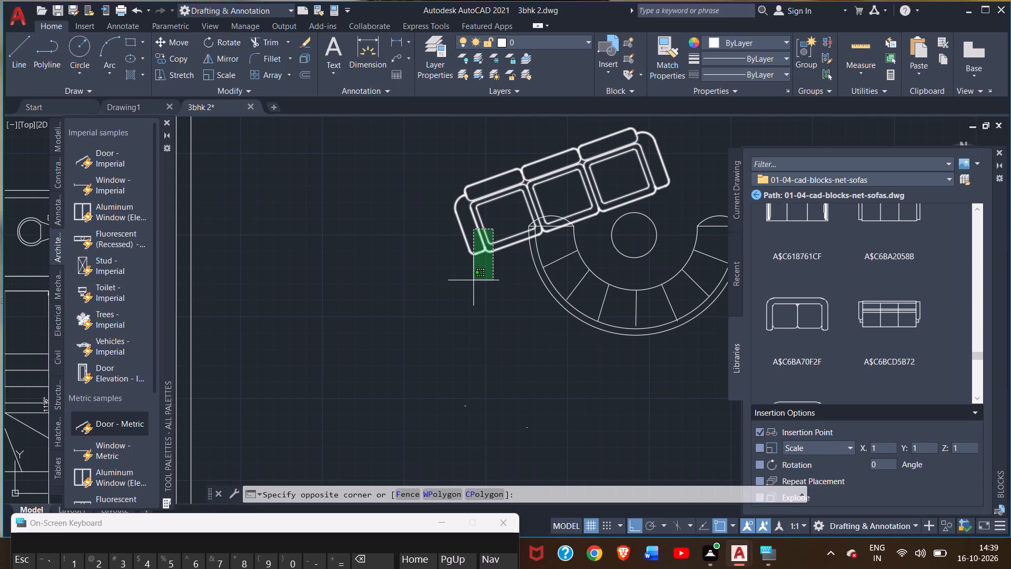
pyautogui.scroll(-2, 425, 297)
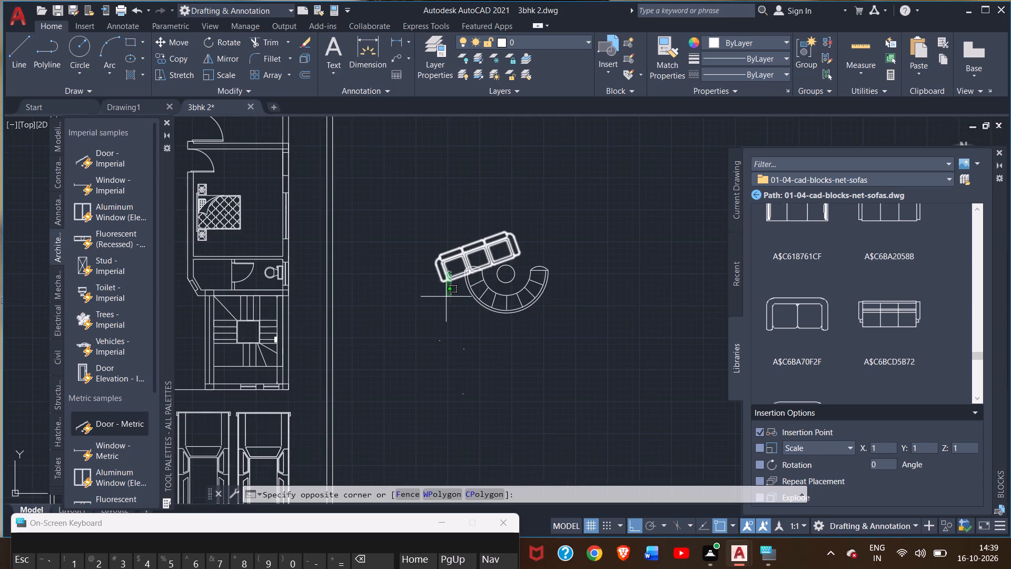
pyautogui.scroll(-2, 446, 298)
pyautogui.rightClick(431, 294)
pyautogui.click(430, 309)
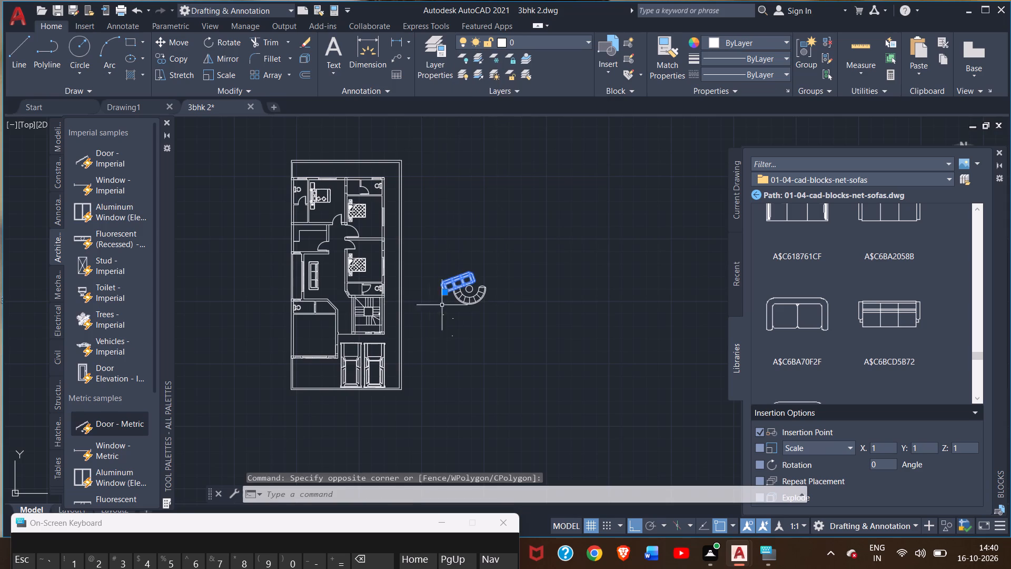
pyautogui.doubleClick(457, 310)
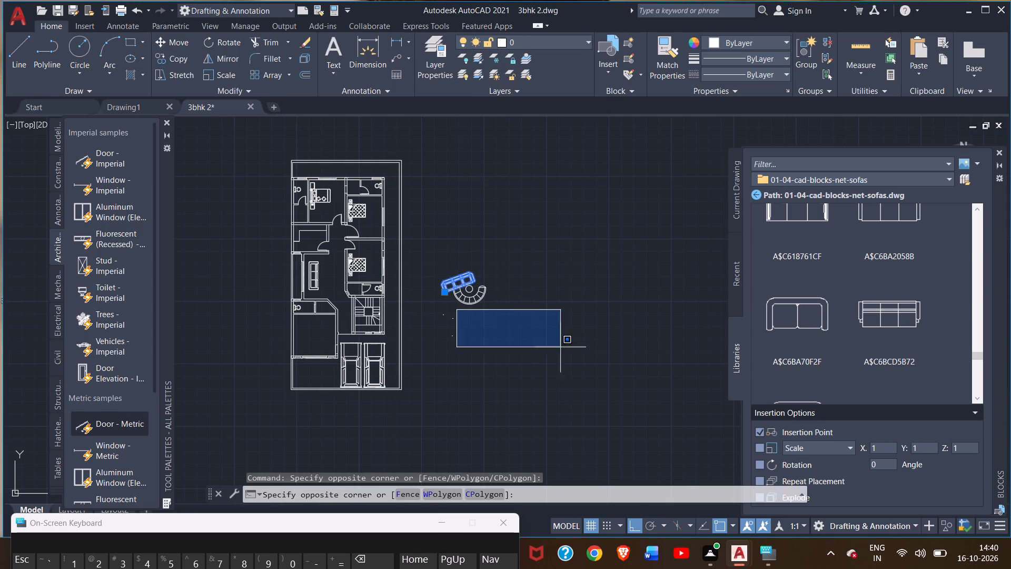
pyautogui.click(612, 387)
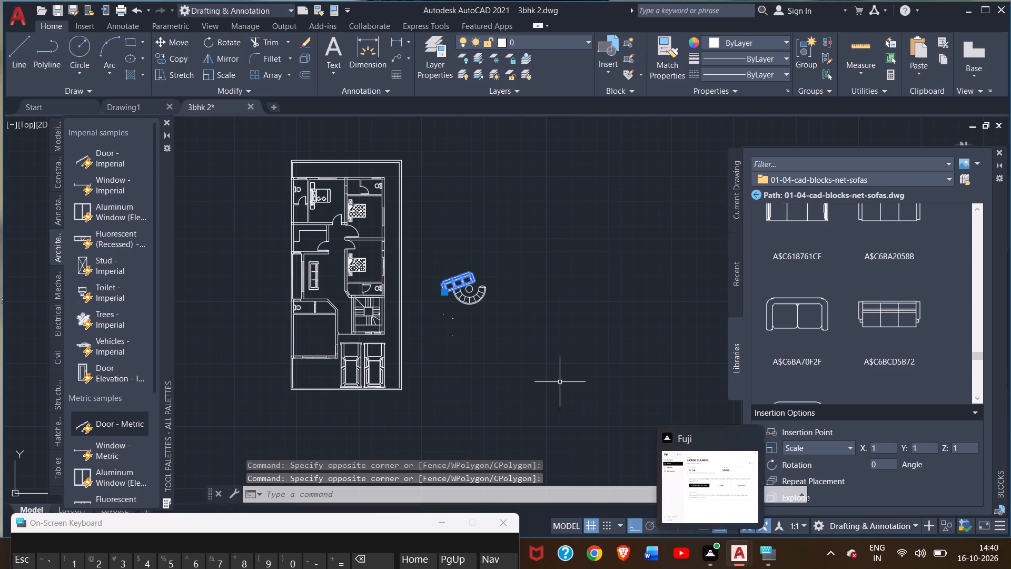
pyautogui.moveTo(537, 360); pyautogui.dragTo(599, 375, button='middle')
pyautogui.scroll(3, 511, 298)
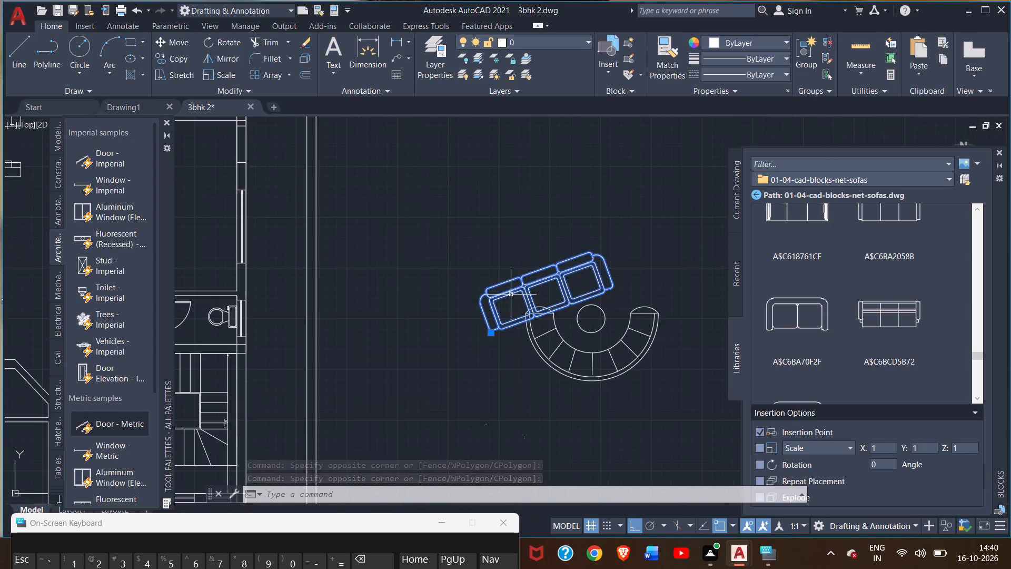
pyautogui.scroll(1, 506, 302)
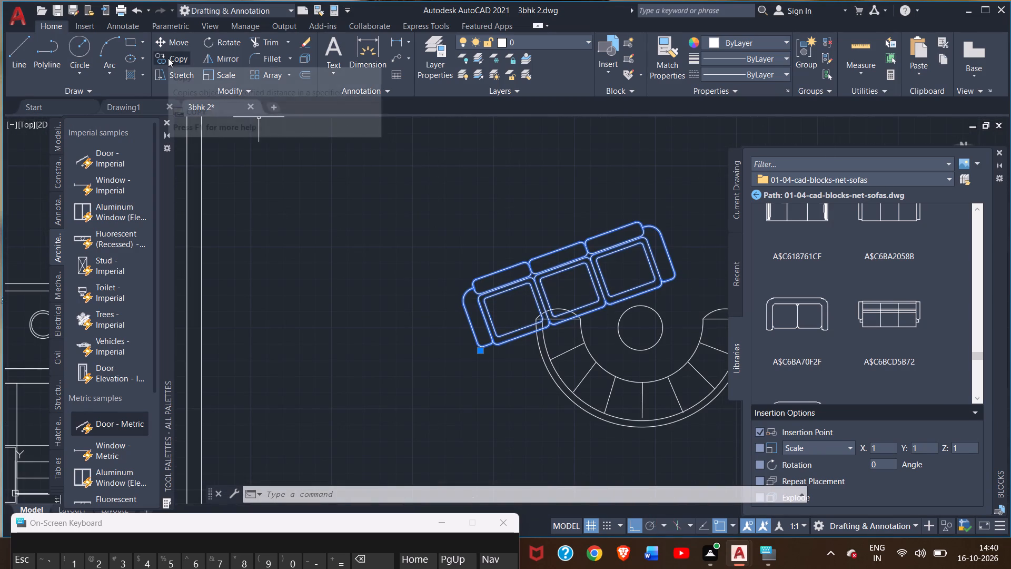
pyautogui.click(223, 44)
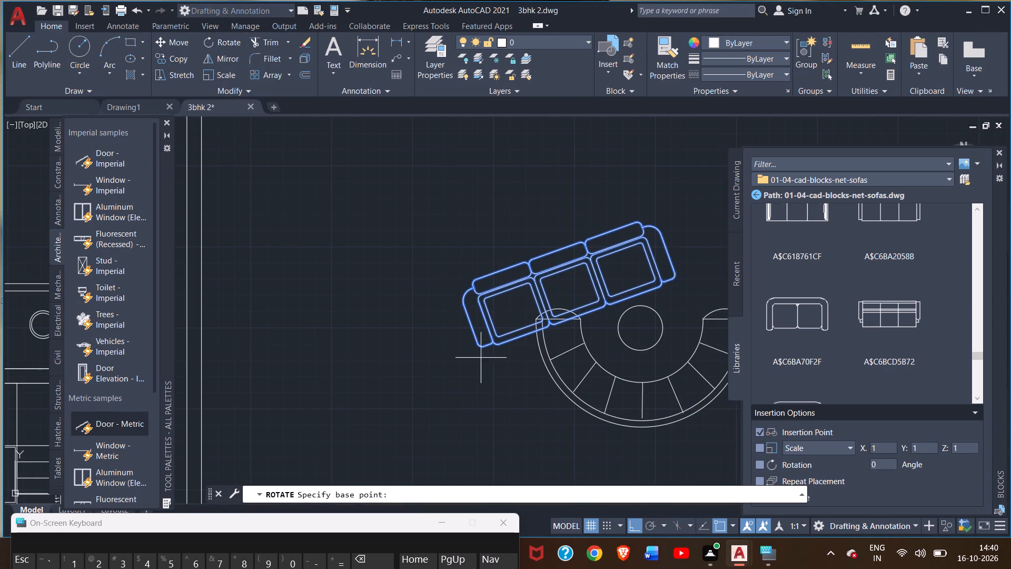
pyautogui.moveTo(480, 347); pyautogui.dragTo(487, 344)
pyautogui.doubleClick(487, 343)
pyautogui.moveTo(489, 342); pyautogui.dragTo(489, 342)
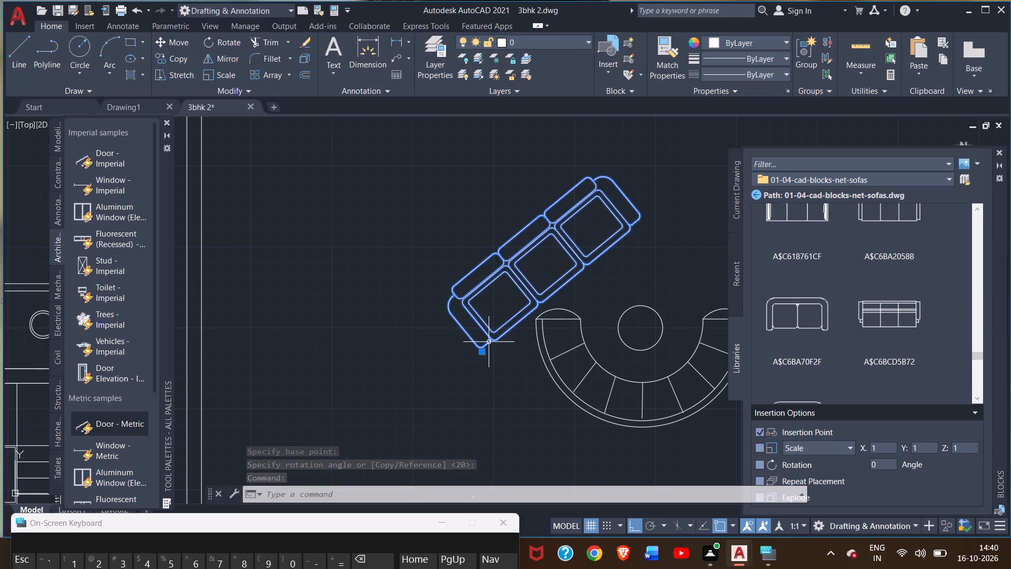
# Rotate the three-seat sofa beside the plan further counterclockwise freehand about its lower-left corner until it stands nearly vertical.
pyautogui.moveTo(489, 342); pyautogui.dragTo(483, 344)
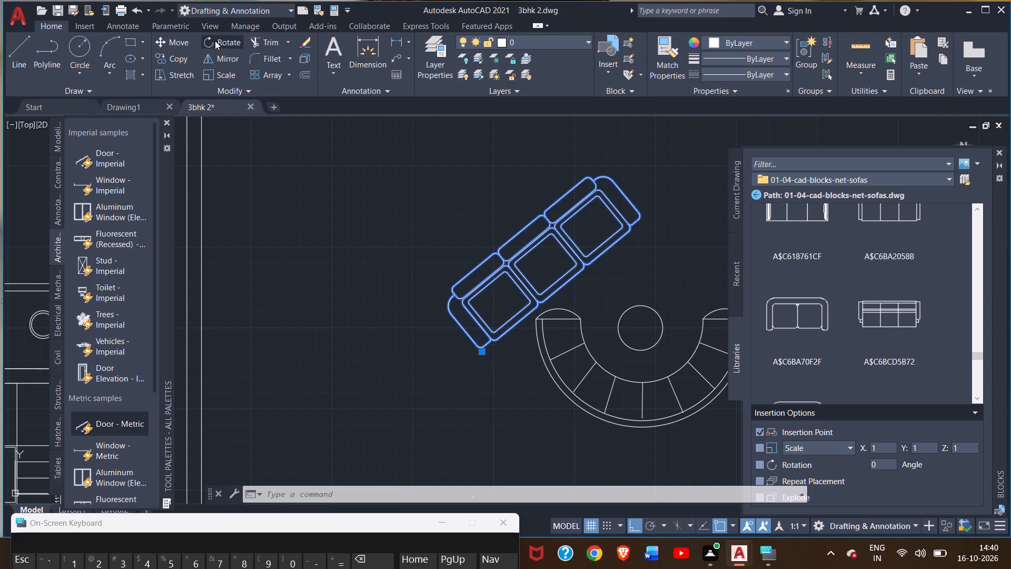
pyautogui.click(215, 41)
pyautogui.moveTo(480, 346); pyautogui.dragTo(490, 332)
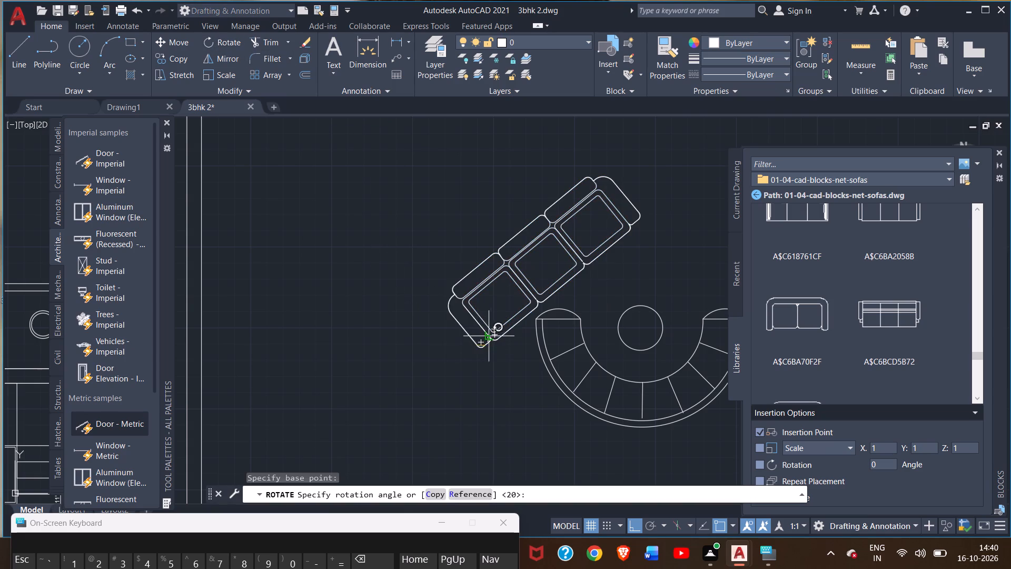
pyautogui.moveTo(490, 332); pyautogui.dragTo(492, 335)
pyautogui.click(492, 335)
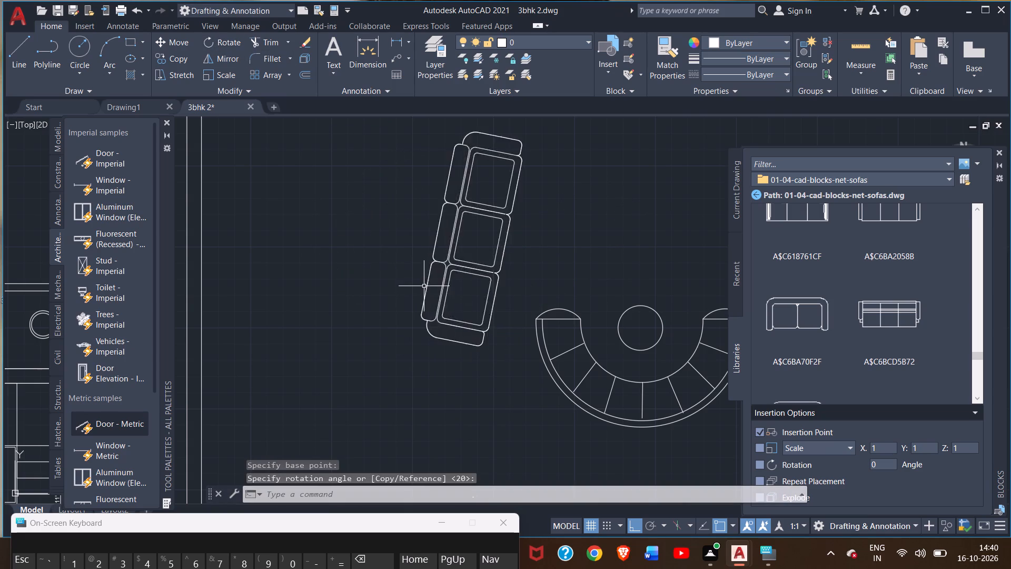
# Delete the rotated three-seat sofa beside the plan.
pyautogui.click(429, 272)
pyautogui.press('Delete')
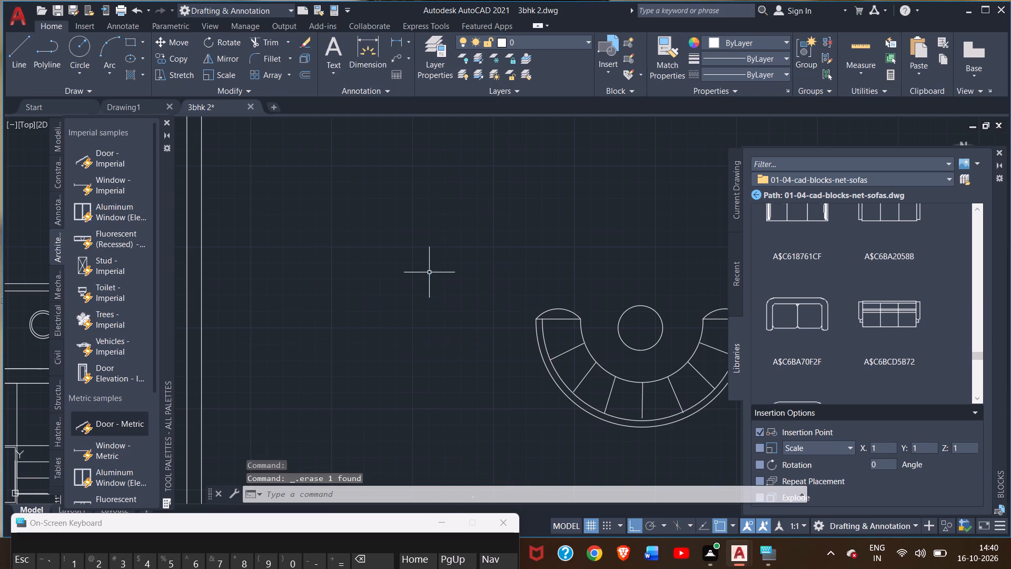
# Look through the blocks in the 01-04-cad-blocks-net-sofas library for a replacement sofa.
pyautogui.scroll(5, 806, 320)
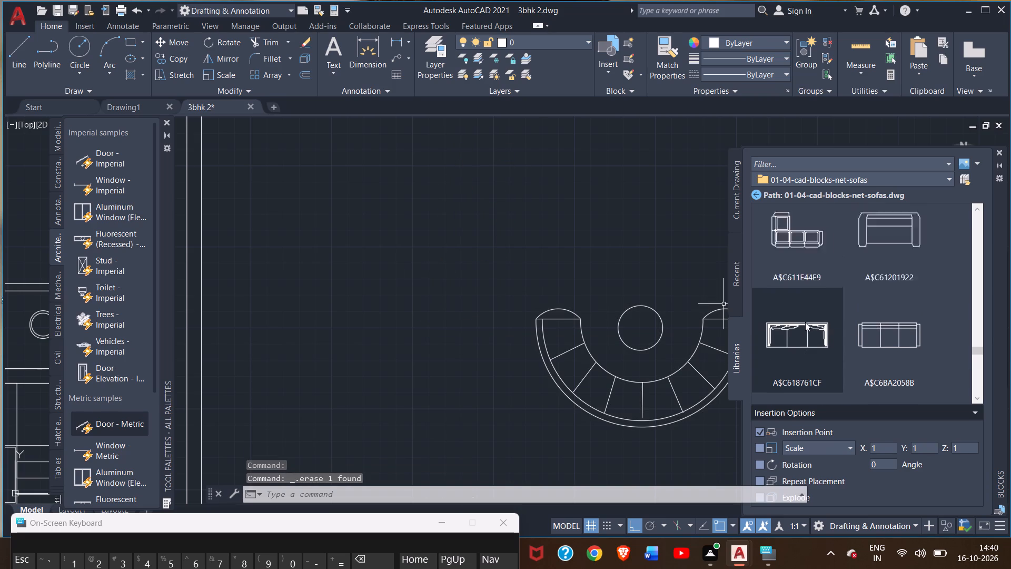
pyautogui.scroll(1, 805, 322)
pyautogui.scroll(-3, 805, 327)
pyautogui.scroll(-3, 855, 323)
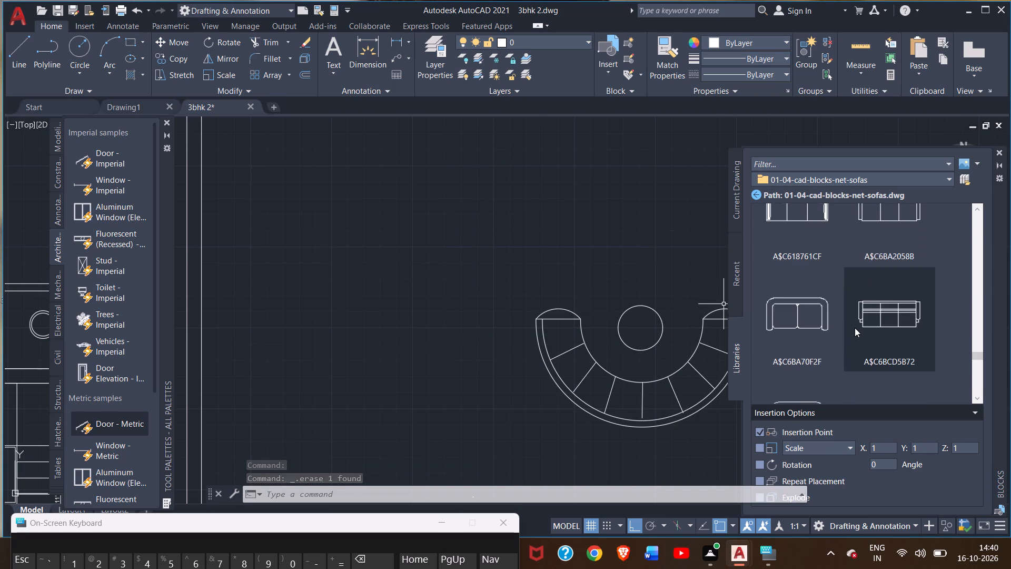
pyautogui.scroll(-5, 855, 328)
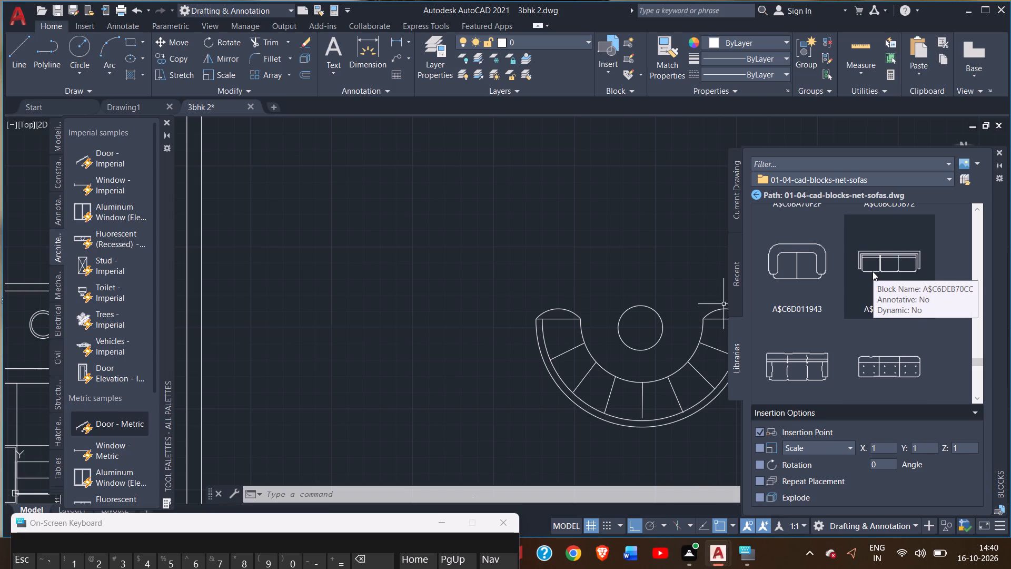
pyautogui.scroll(13, 852, 295)
pyautogui.scroll(4, 826, 345)
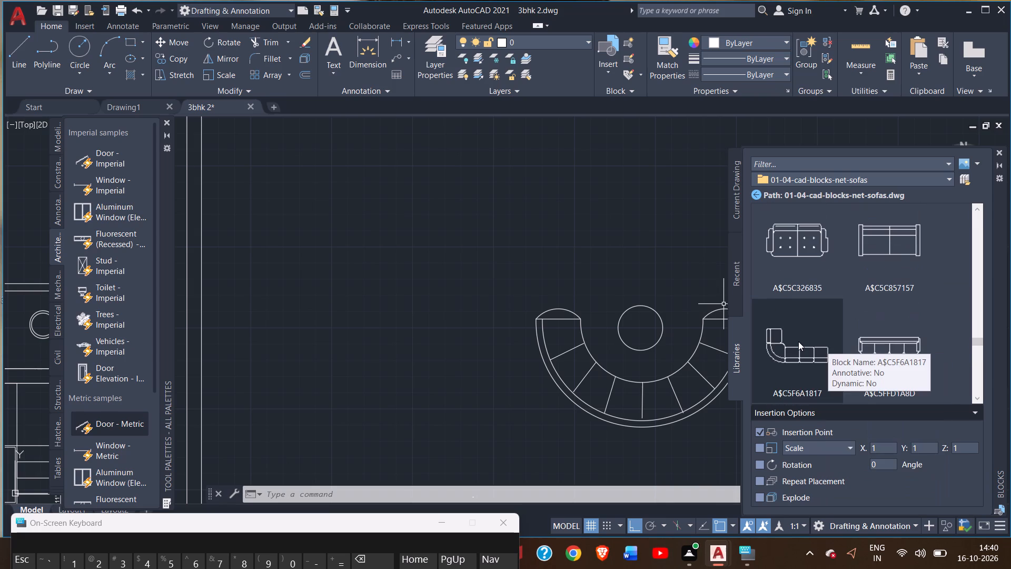
pyautogui.scroll(11, 796, 338)
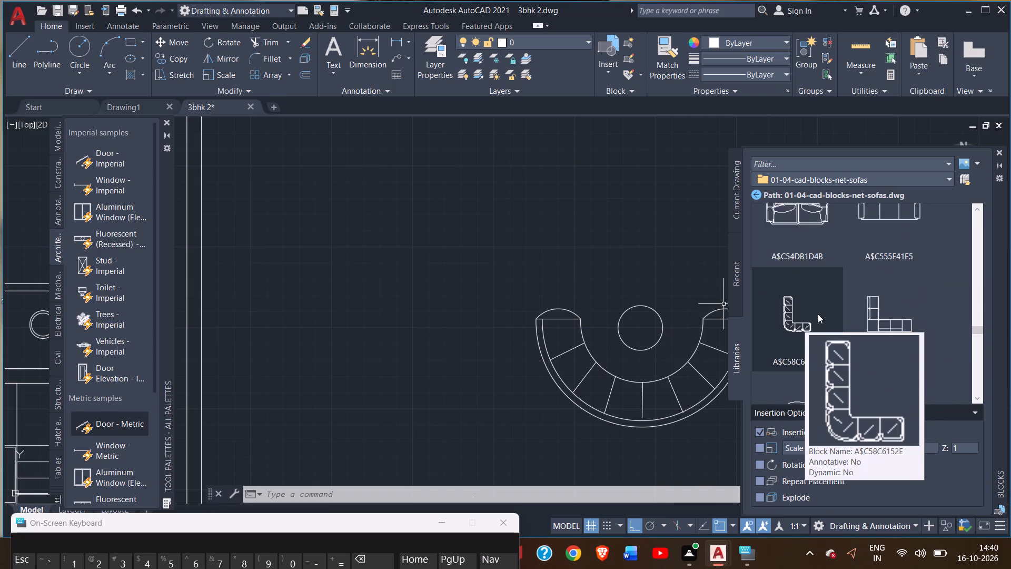
pyautogui.scroll(10, 796, 303)
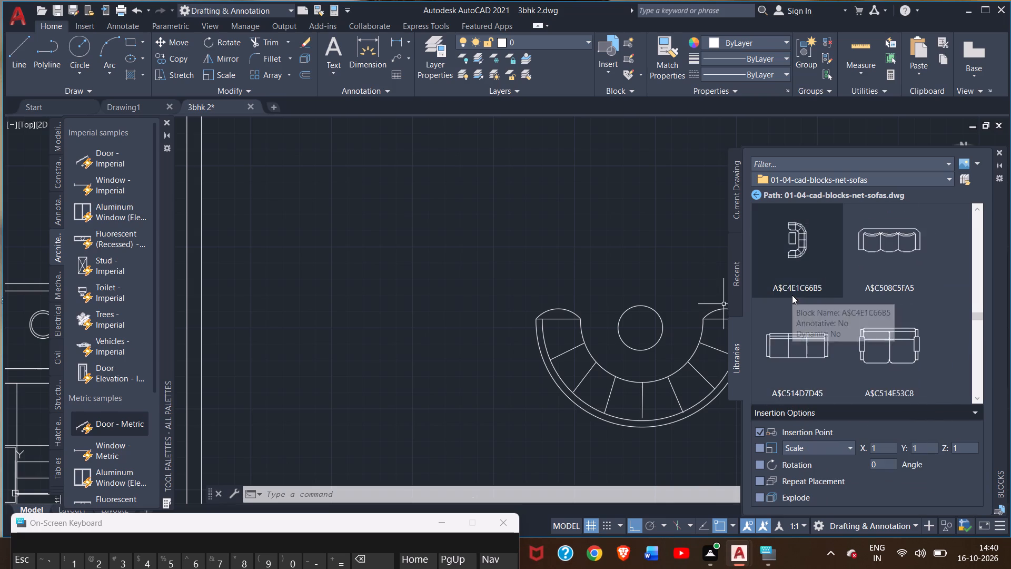
pyautogui.scroll(15, 792, 293)
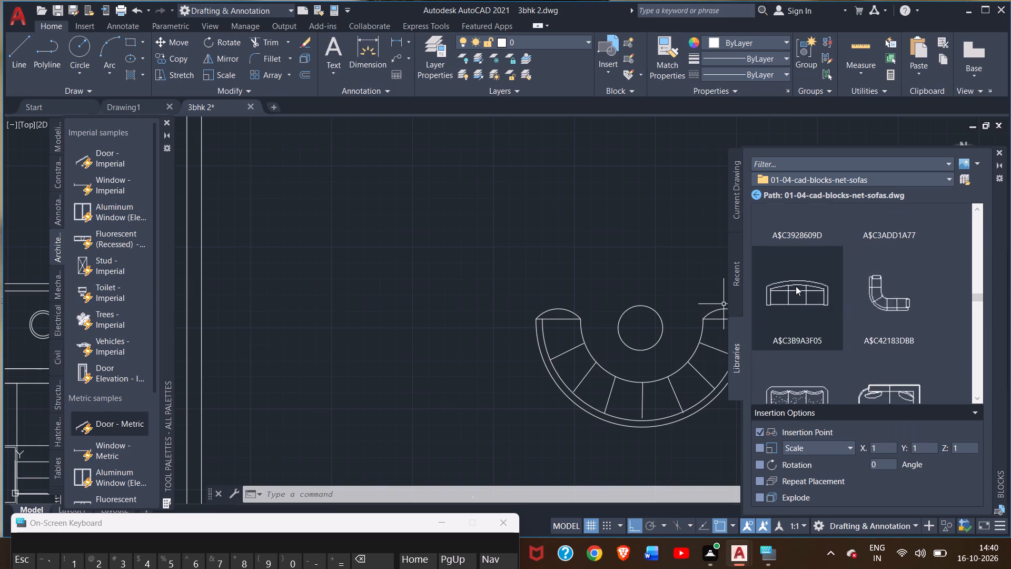
pyautogui.scroll(6, 792, 286)
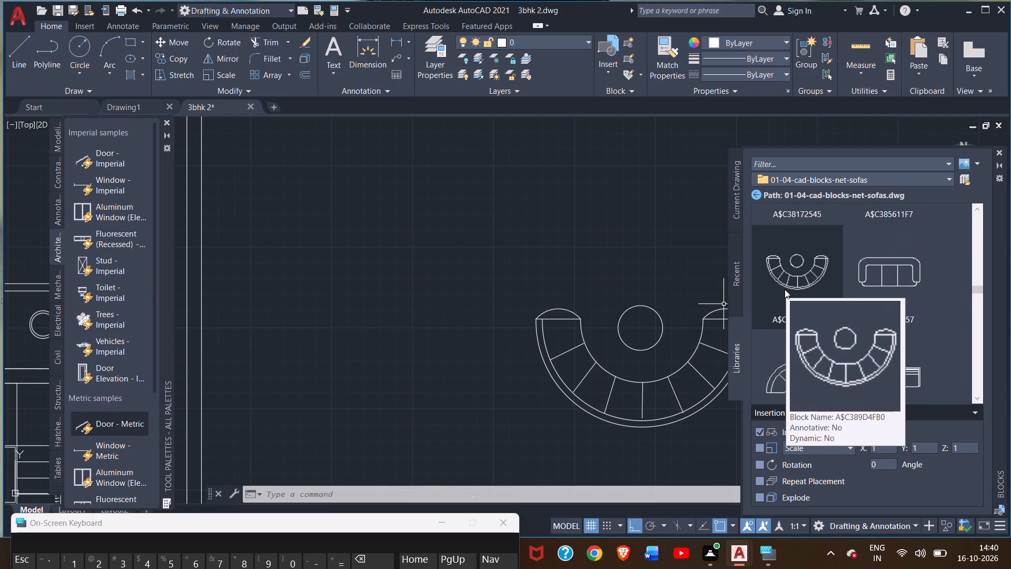
pyautogui.scroll(12, 785, 289)
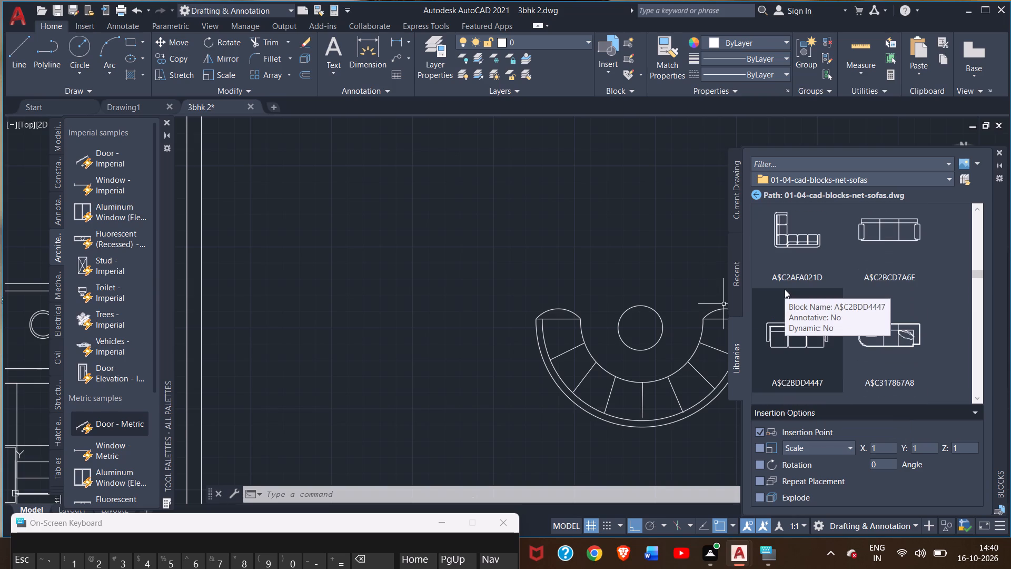
pyautogui.scroll(5, 785, 289)
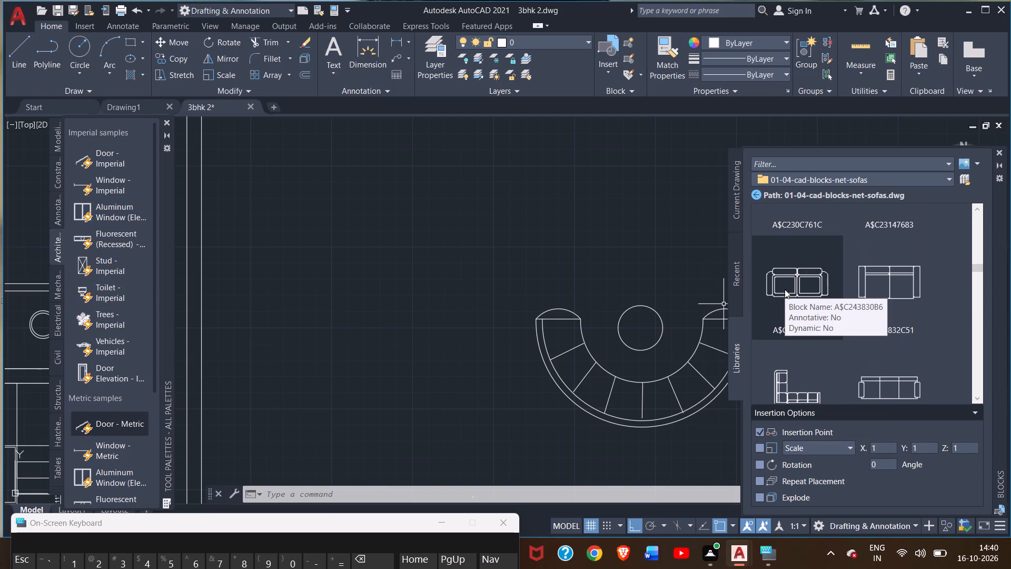
# Insert the three-seat sofa block A$C2BCD7A6E in the empty area above the curved sofa.
pyautogui.scroll(-4, 905, 306)
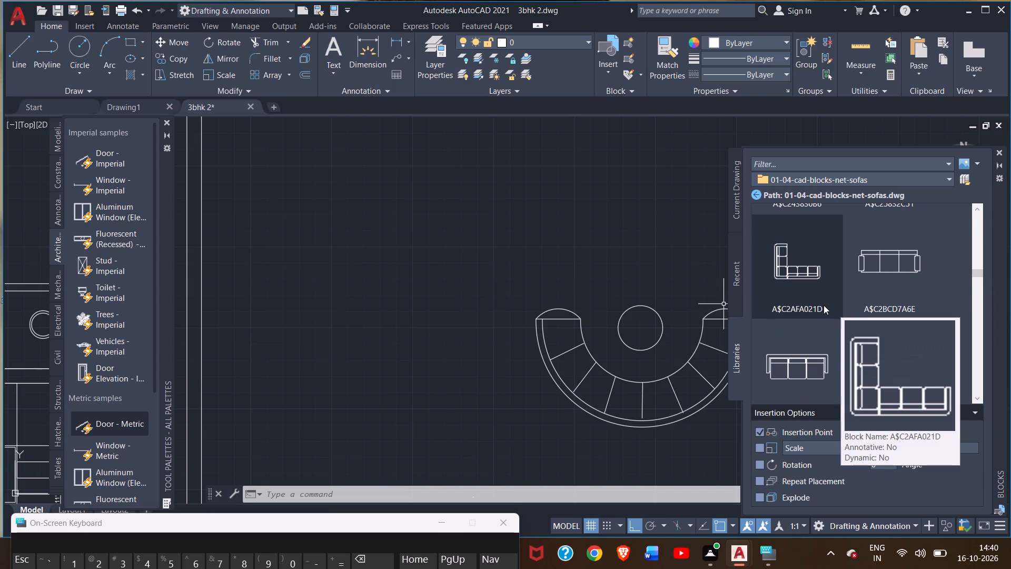
pyautogui.moveTo(863, 261); pyautogui.dragTo(579, 261)
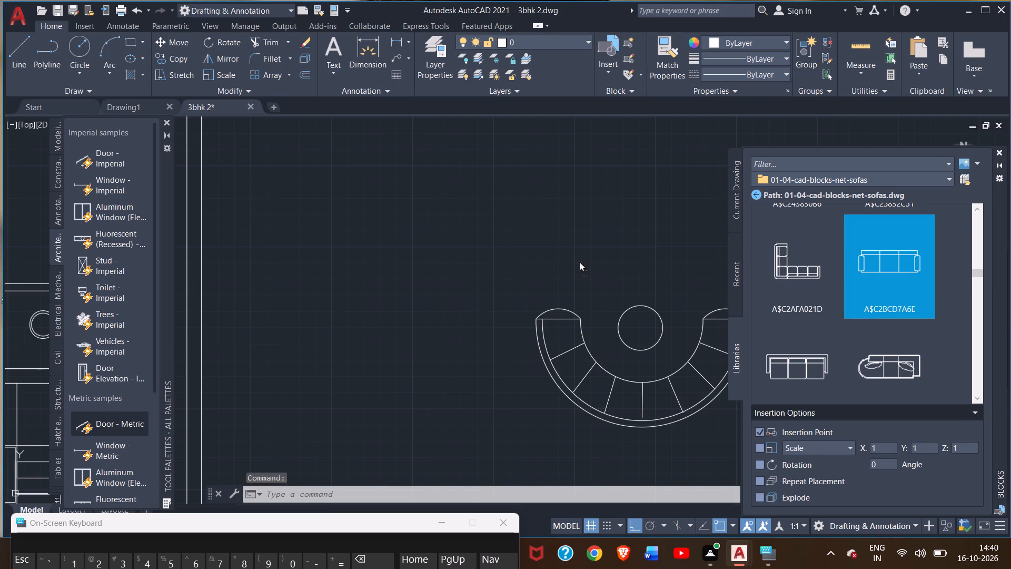
pyautogui.moveTo(579, 261); pyautogui.dragTo(575, 261)
# Scale the newly inserted three-seat sofa down freehand about its lower-left corner.
pyautogui.scroll(5, 576, 259)
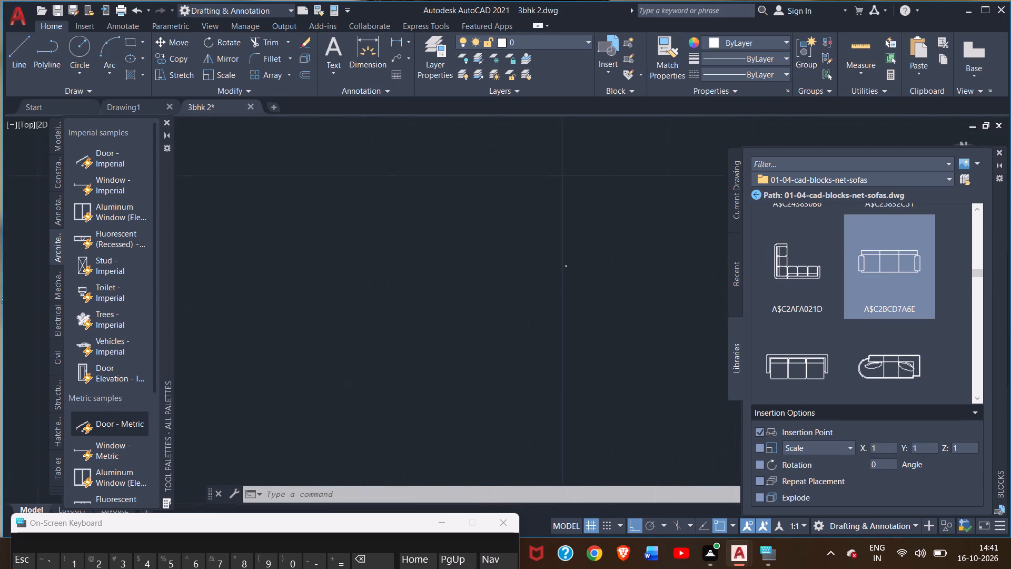
pyautogui.scroll(10, 558, 274)
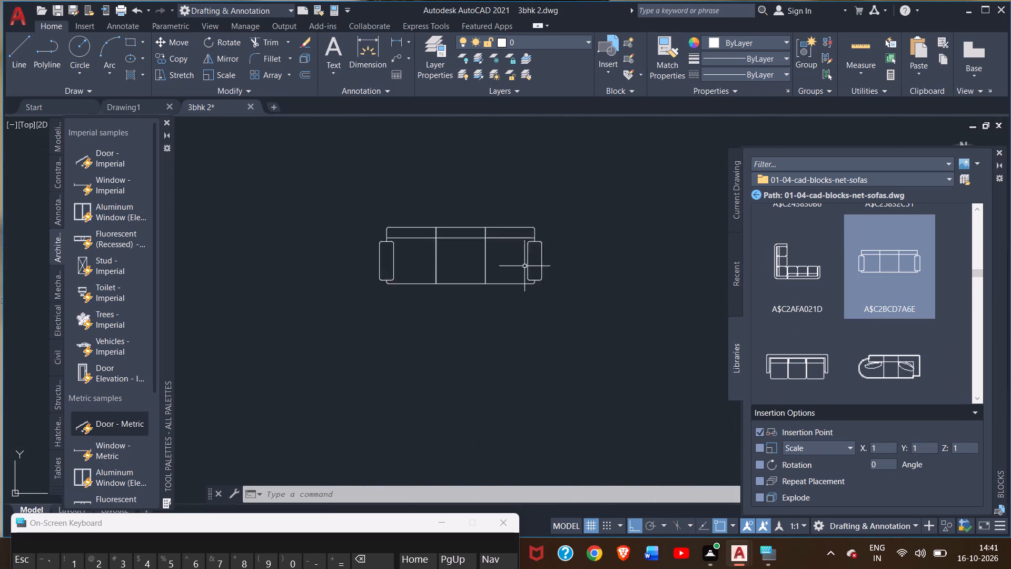
pyautogui.scroll(2, 524, 266)
pyautogui.click(533, 240)
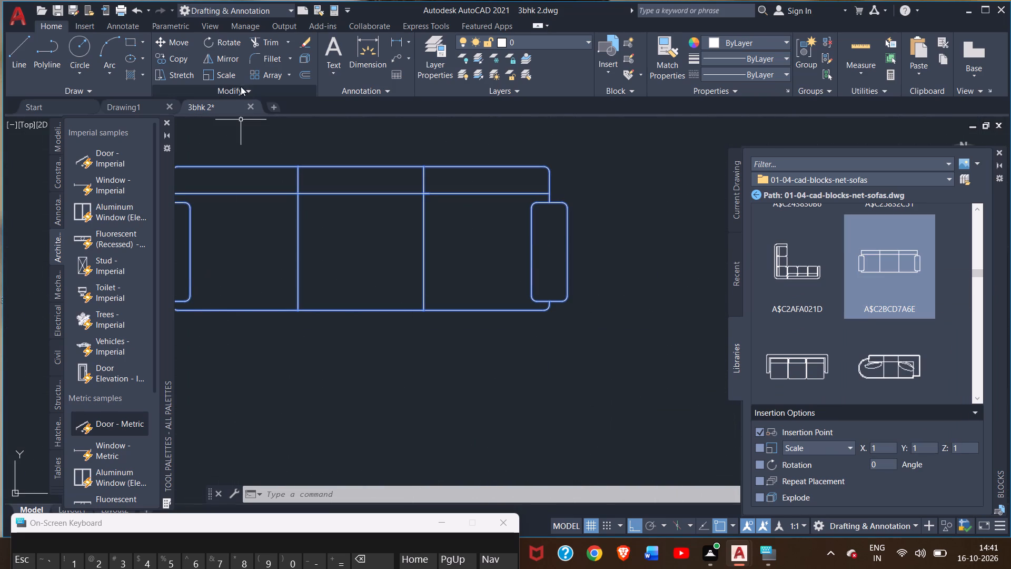
pyautogui.click(221, 78)
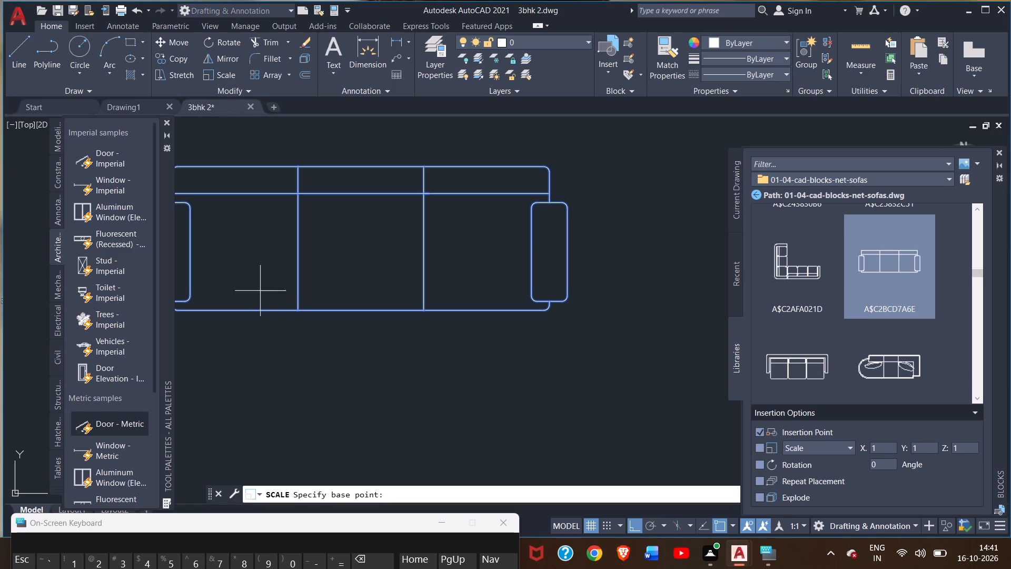
pyautogui.moveTo(265, 344); pyautogui.dragTo(452, 395, button='middle')
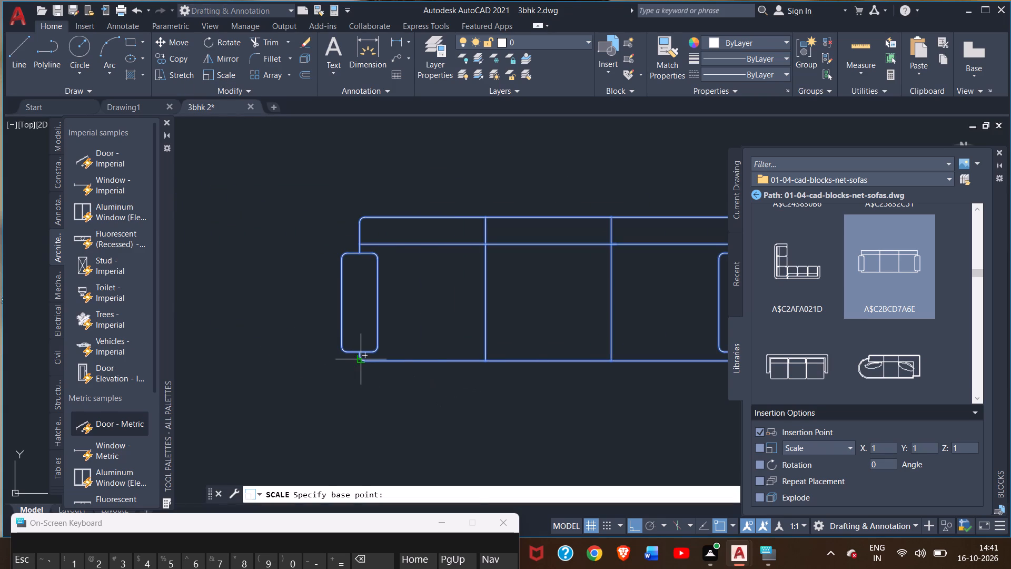
pyautogui.moveTo(362, 357); pyautogui.dragTo(381, 341)
pyautogui.moveTo(382, 341); pyautogui.dragTo(392, 325)
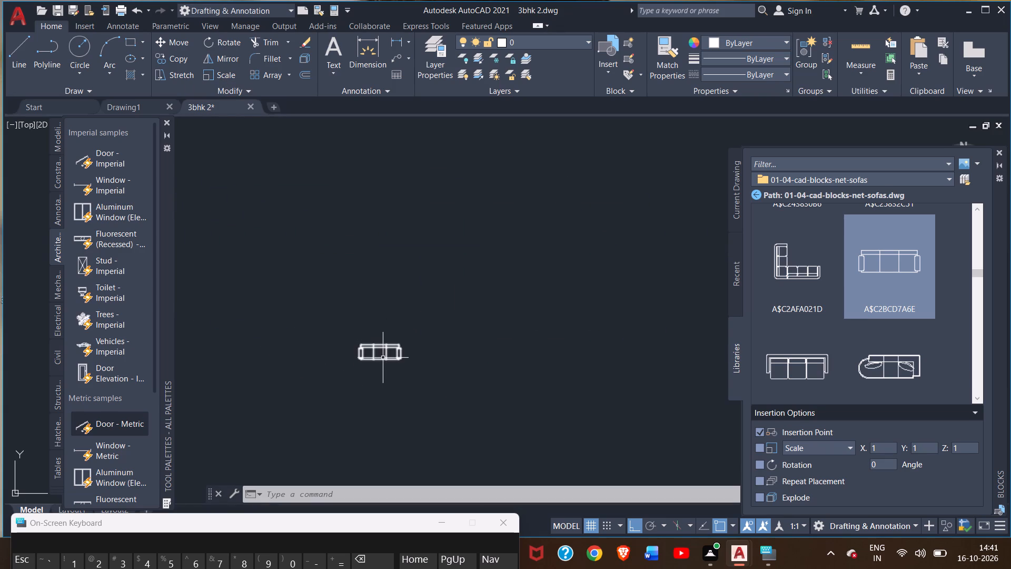
# Enlarge the same three-seat sofa to several times its size freehand, using its lower-left corner as base point.
pyautogui.scroll(2, 381, 356)
pyautogui.click(374, 327)
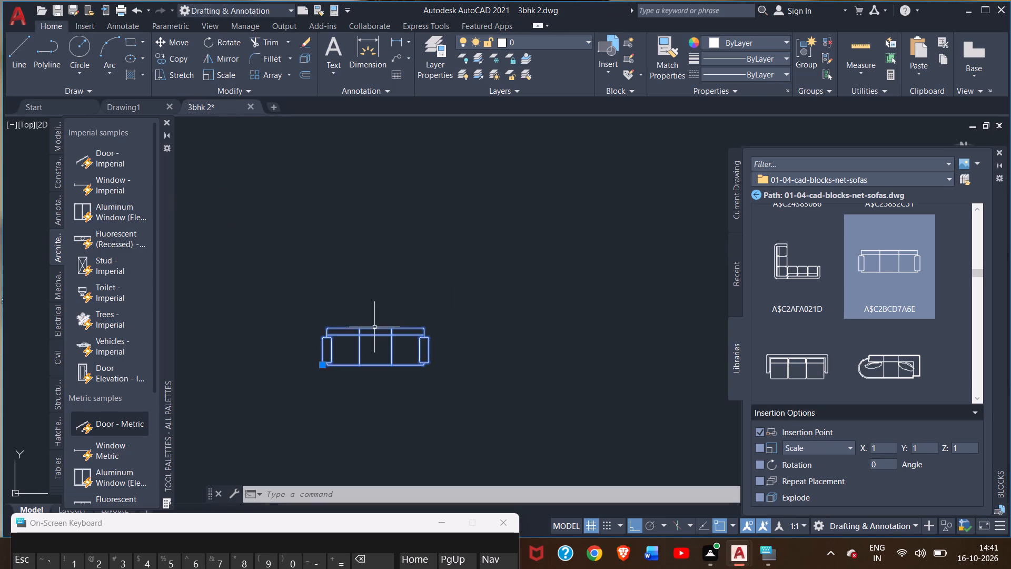
pyautogui.click(217, 78)
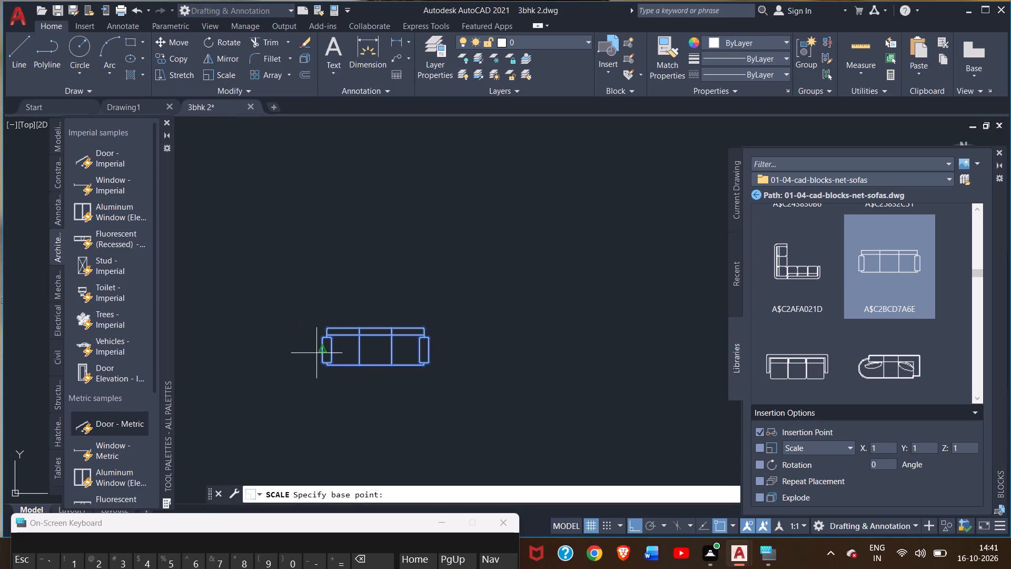
pyautogui.moveTo(325, 364); pyautogui.dragTo(547, 208)
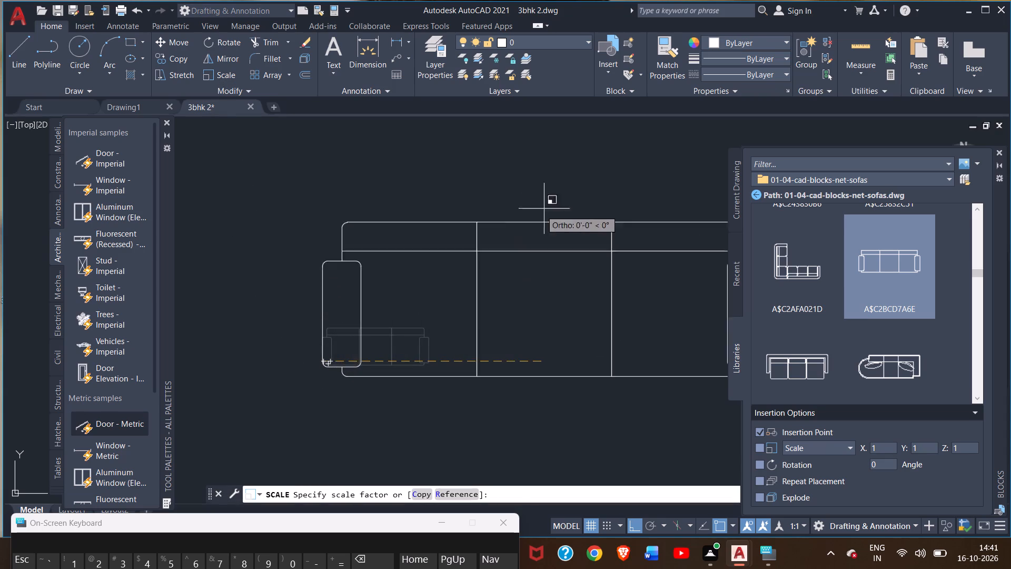
pyautogui.moveTo(547, 208); pyautogui.dragTo(643, 131)
pyautogui.doubleClick(647, 131)
# Check the three-seat sofa's size against the curved sofa and enlarge it again about fivefold, freehand from its lower-left corner.
pyautogui.scroll(-2, 488, 284)
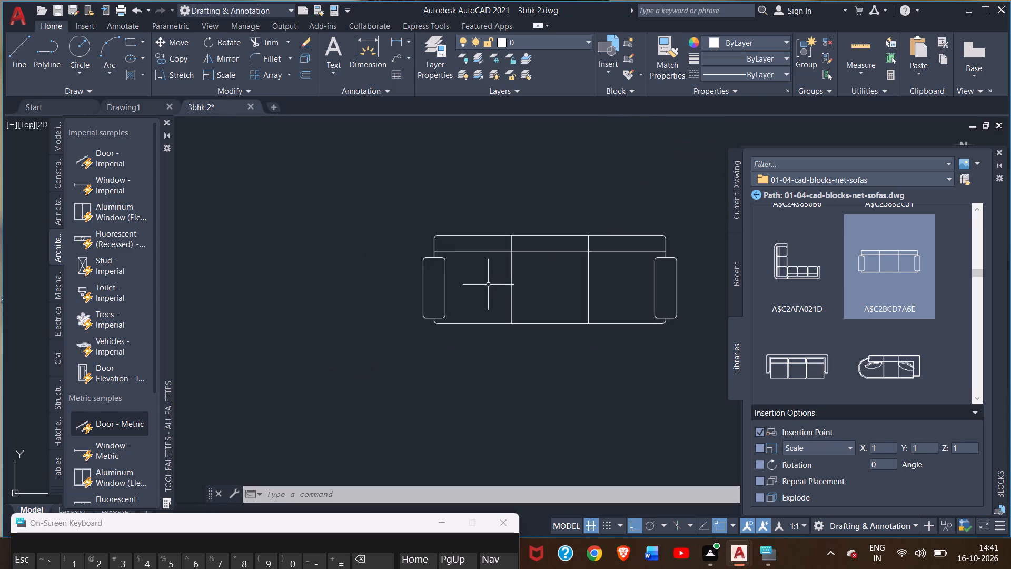
pyautogui.scroll(-17, 488, 284)
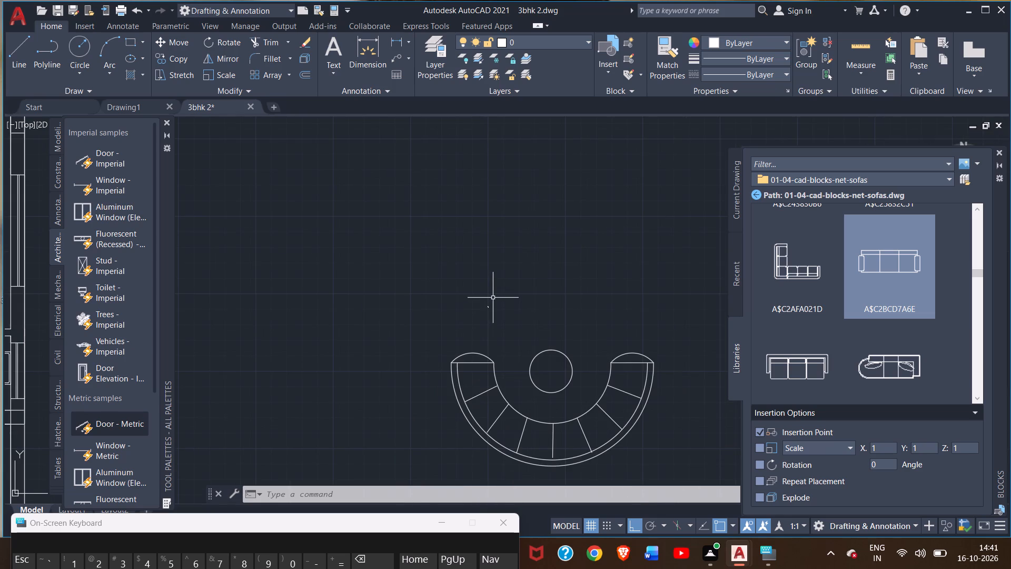
pyautogui.scroll(4, 492, 298)
pyautogui.scroll(9, 450, 348)
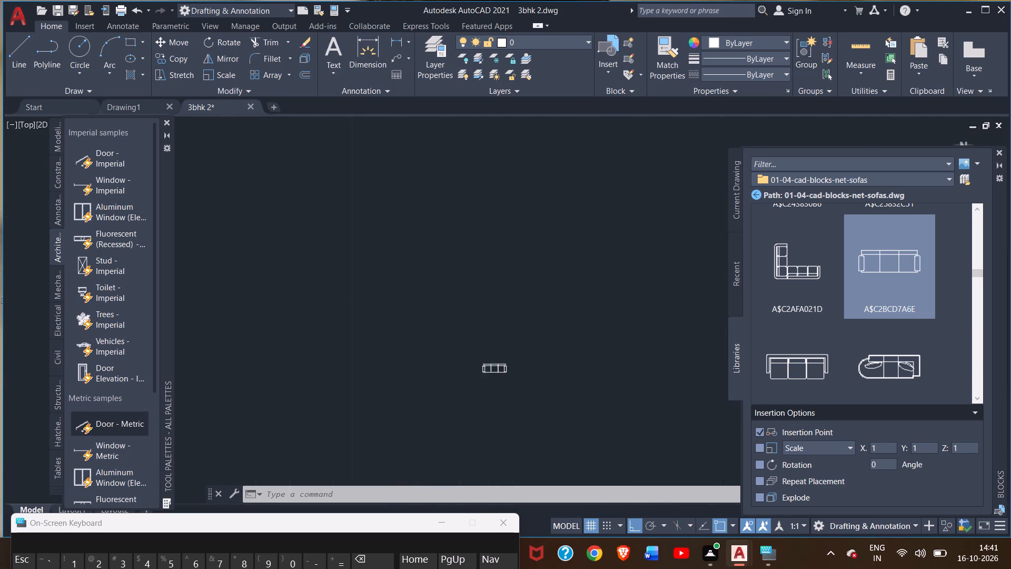
pyautogui.scroll(3, 485, 368)
pyautogui.moveTo(496, 368); pyautogui.dragTo(272, 308, button='middle')
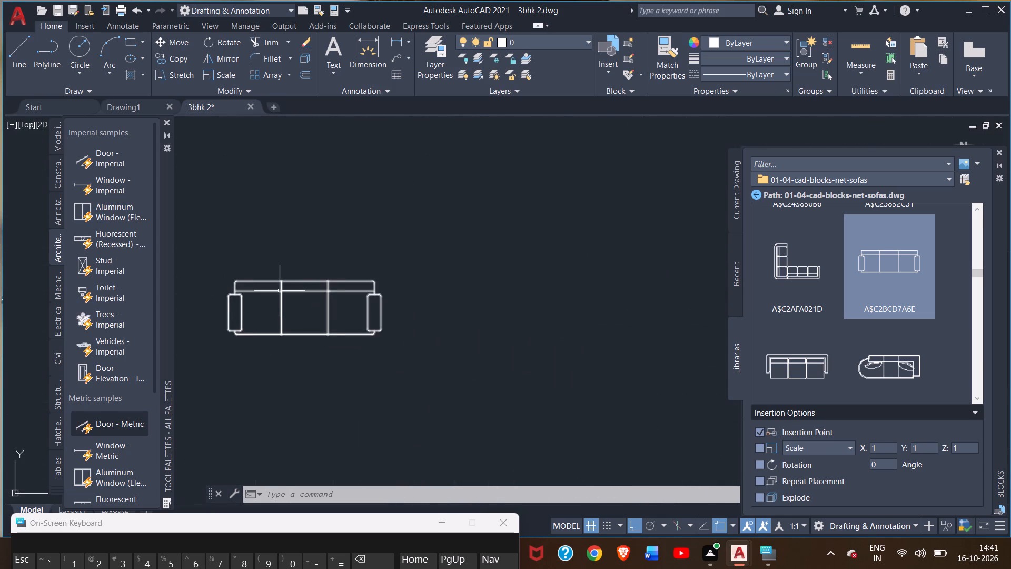
pyautogui.click(280, 290)
pyautogui.click(222, 71)
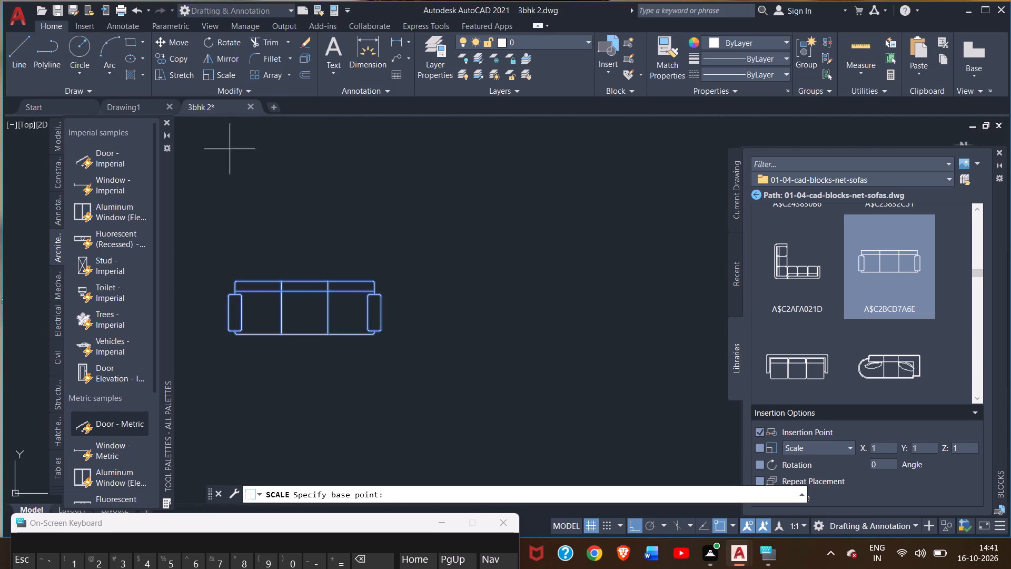
pyautogui.moveTo(233, 330); pyautogui.dragTo(276, 306)
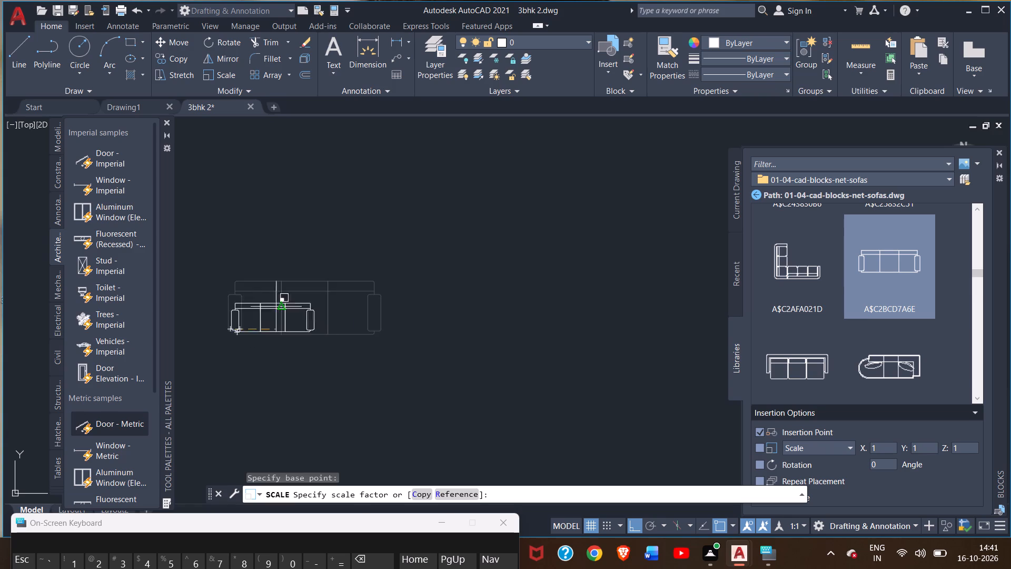
pyautogui.moveTo(276, 306); pyautogui.dragTo(651, 153)
pyautogui.tripleClick(651, 153)
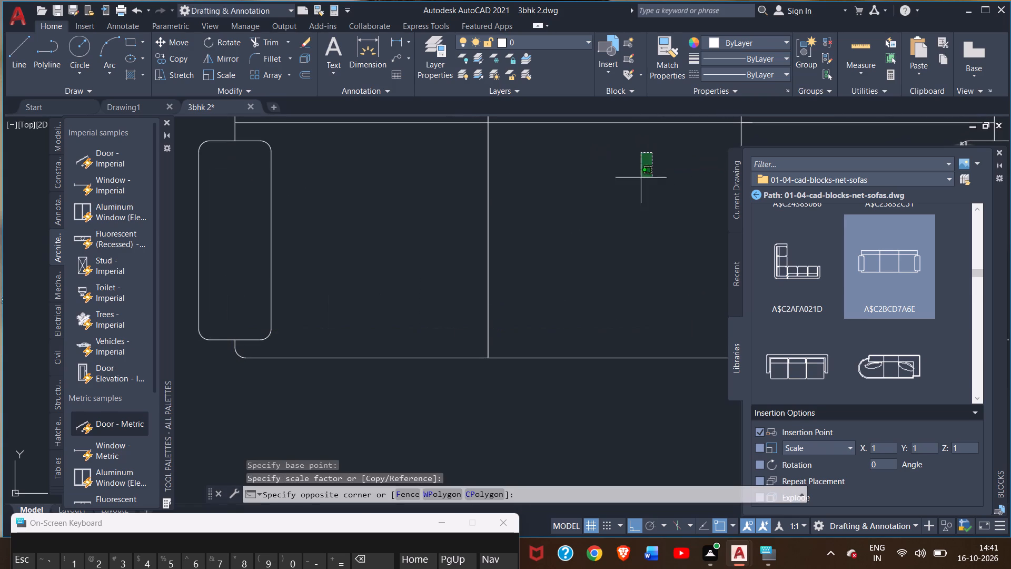
pyautogui.click(560, 278)
# Enlarge the three-seat sofa above the curved sofa about two and a half times, freehand from its lower-left corner.
pyautogui.scroll(-8, 433, 393)
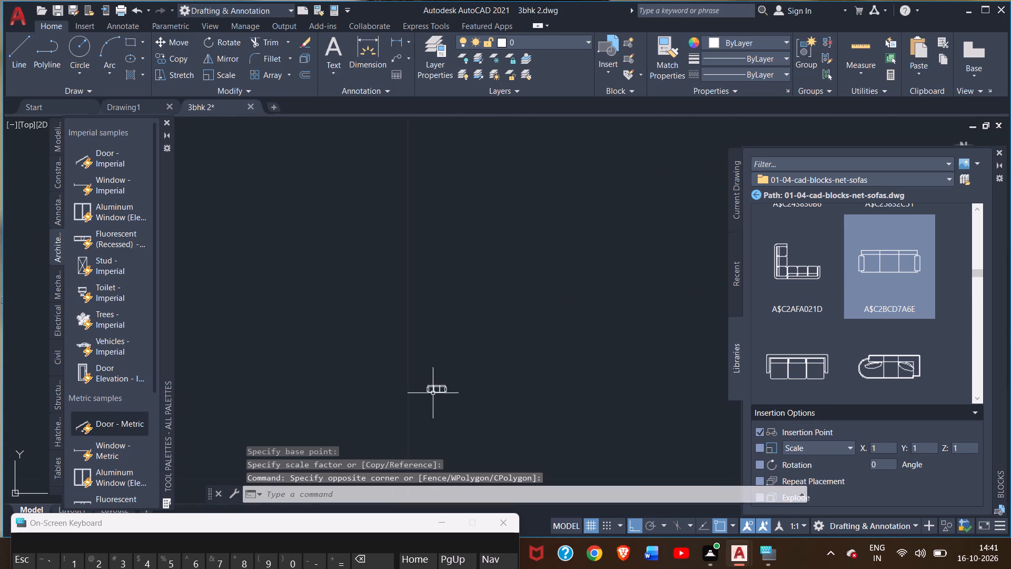
pyautogui.scroll(-9, 433, 393)
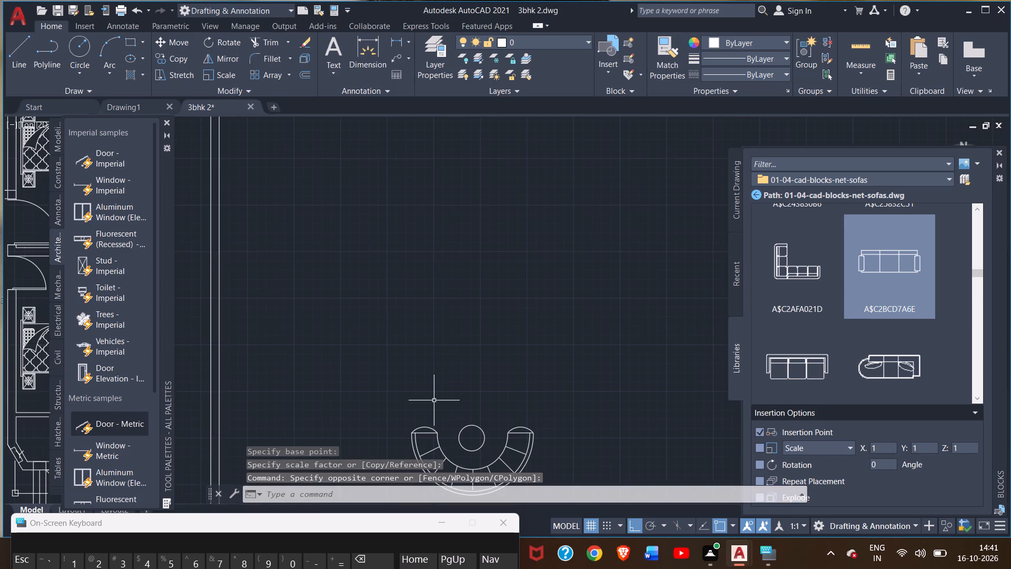
pyautogui.scroll(4, 434, 407)
pyautogui.scroll(6, 428, 354)
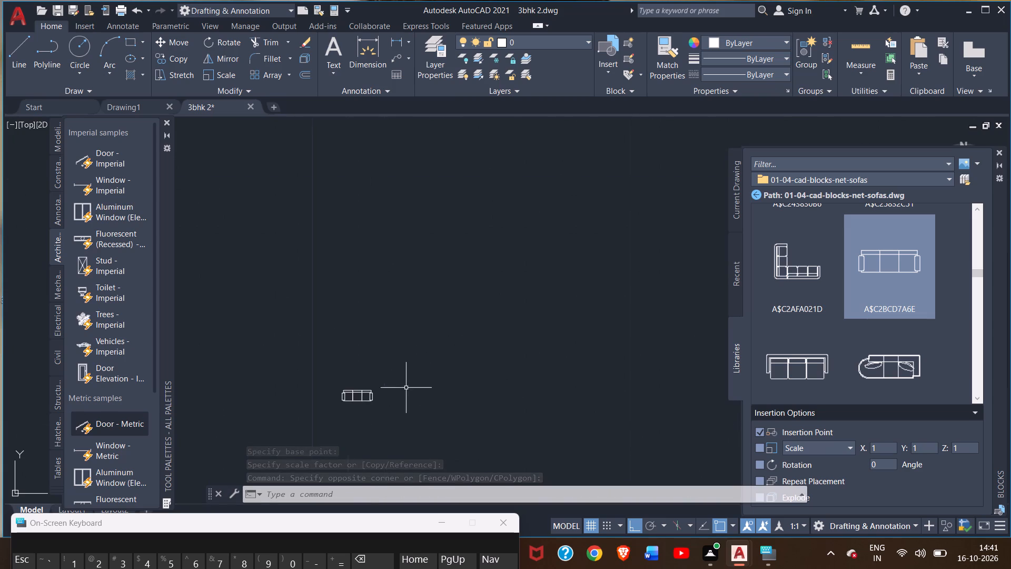
pyautogui.scroll(3, 391, 404)
pyautogui.moveTo(323, 399); pyautogui.dragTo(439, 376, button='middle')
pyautogui.scroll(3, 393, 378)
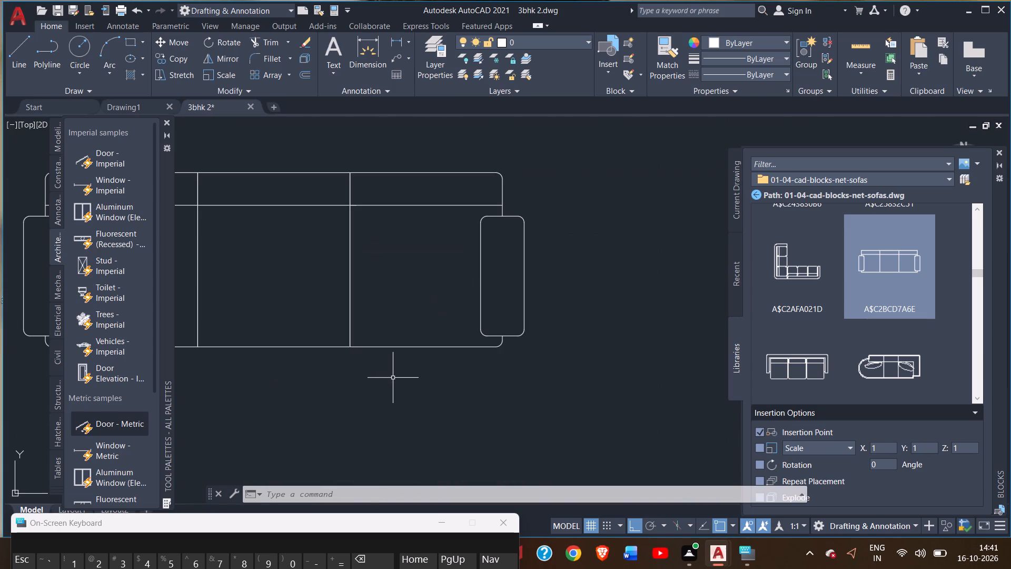
pyautogui.click(393, 347)
pyautogui.scroll(-3, 378, 373)
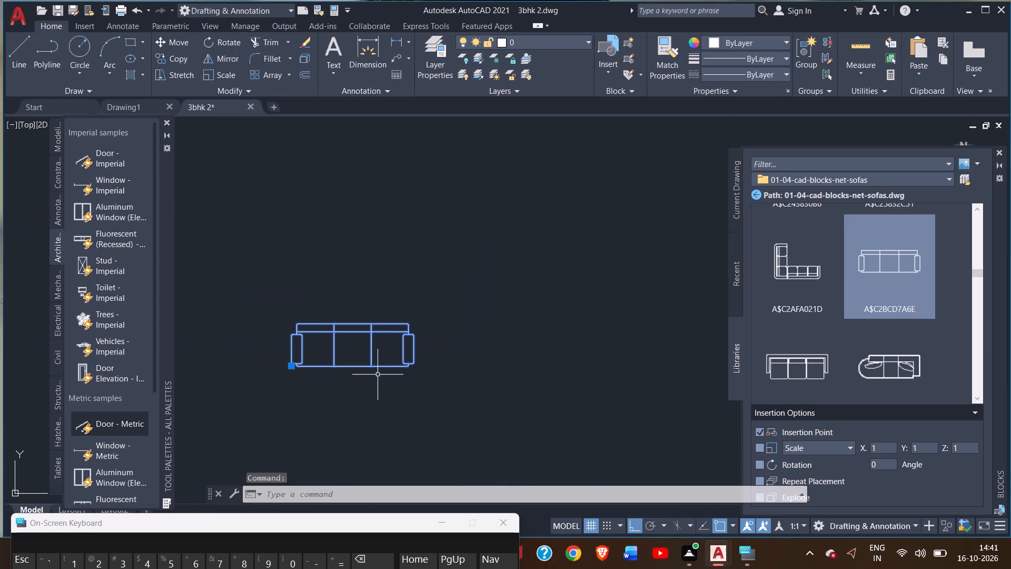
pyautogui.moveTo(424, 350); pyautogui.dragTo(495, 307, button='middle')
pyautogui.scroll(2, 356, 306)
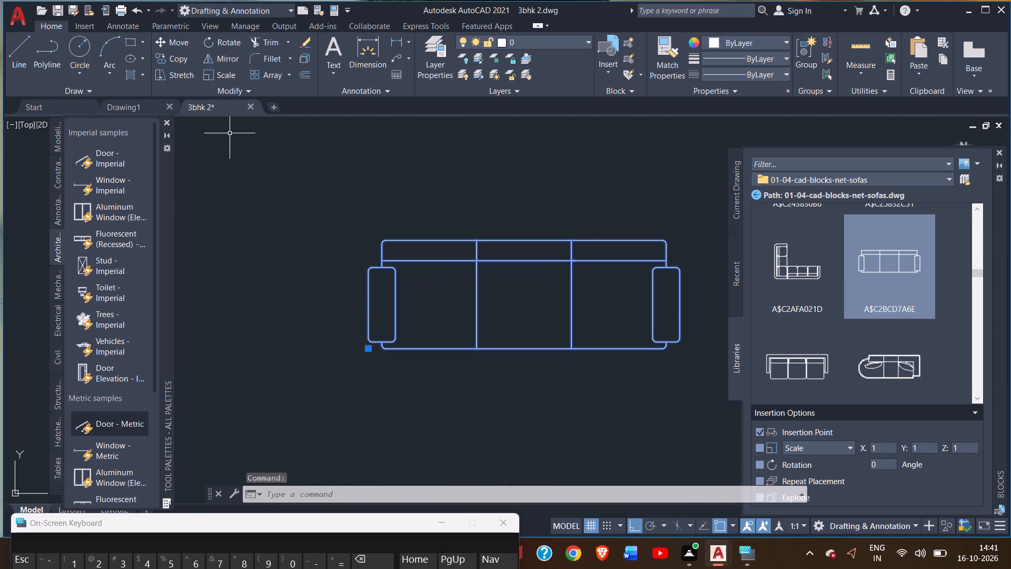
pyautogui.click(214, 68)
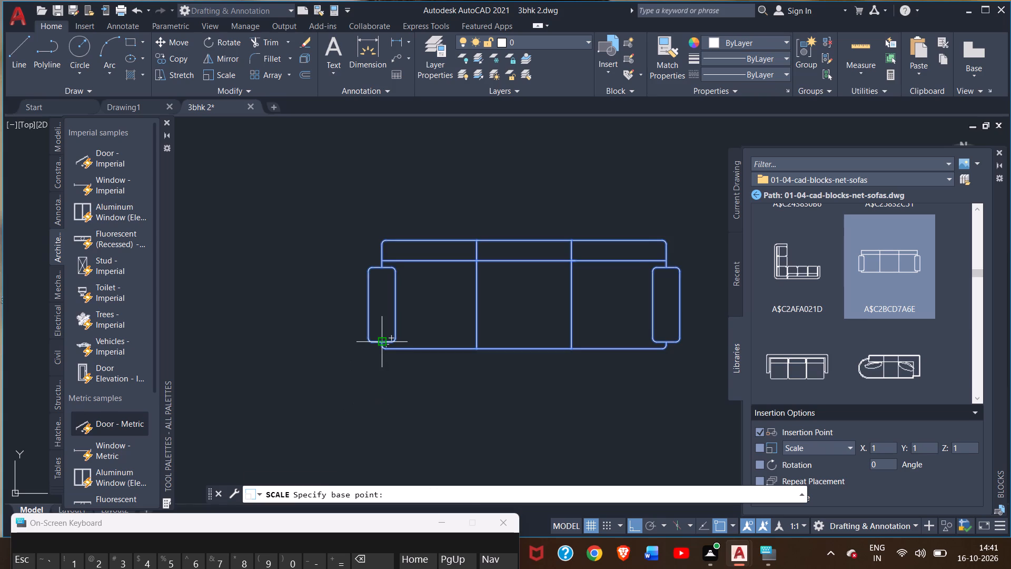
pyautogui.moveTo(385, 339); pyautogui.dragTo(755, 116)
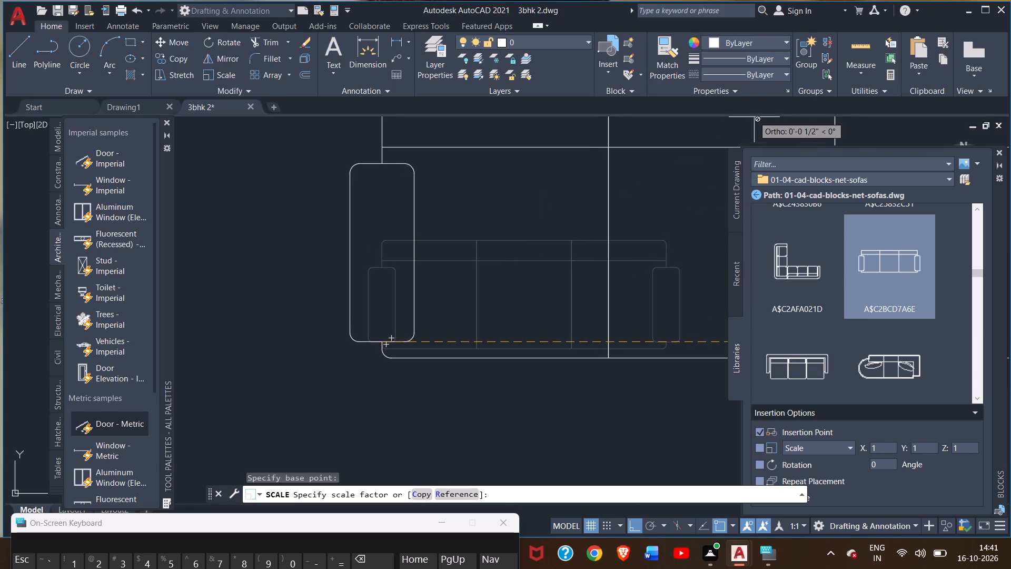
pyautogui.moveTo(755, 116); pyautogui.dragTo(782, 126)
pyautogui.doubleClick(782, 126)
# Compare the three-seat sofa with its surroundings and enlarge it several times over, freehand from its lower-left corner.
pyautogui.scroll(-6, 458, 291)
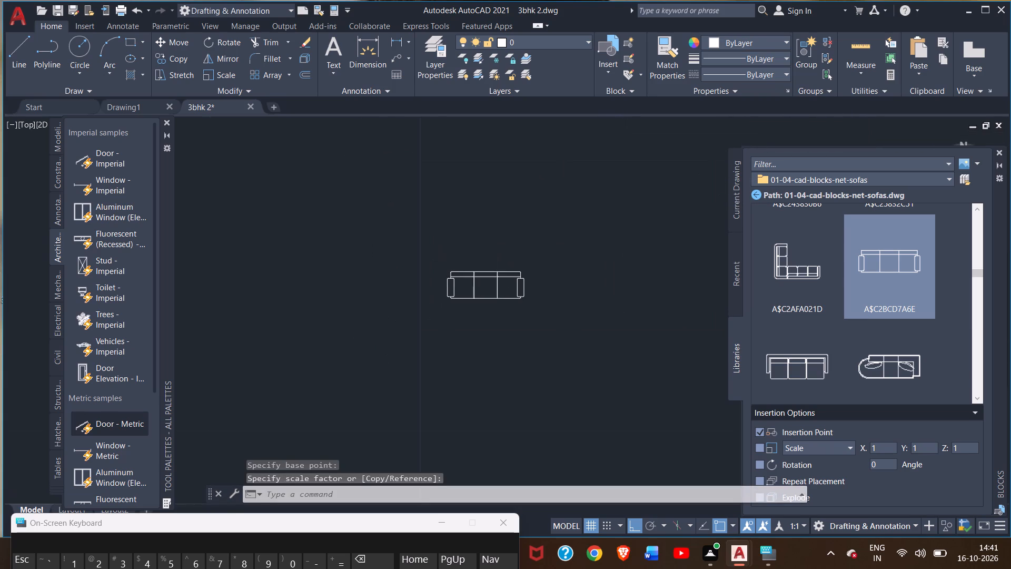
pyautogui.scroll(-8, 458, 292)
pyautogui.scroll(10, 458, 292)
pyautogui.scroll(3, 414, 279)
pyautogui.scroll(-2, 422, 272)
pyautogui.moveTo(457, 293); pyautogui.dragTo(497, 264, button='middle')
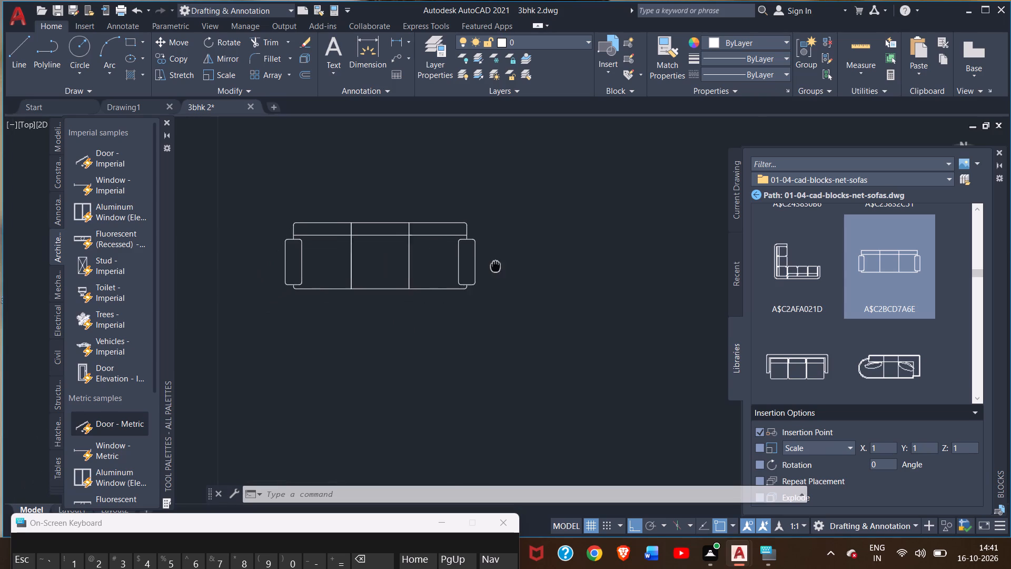
pyautogui.moveTo(497, 264); pyautogui.dragTo(498, 263, button='middle')
pyautogui.click(413, 286)
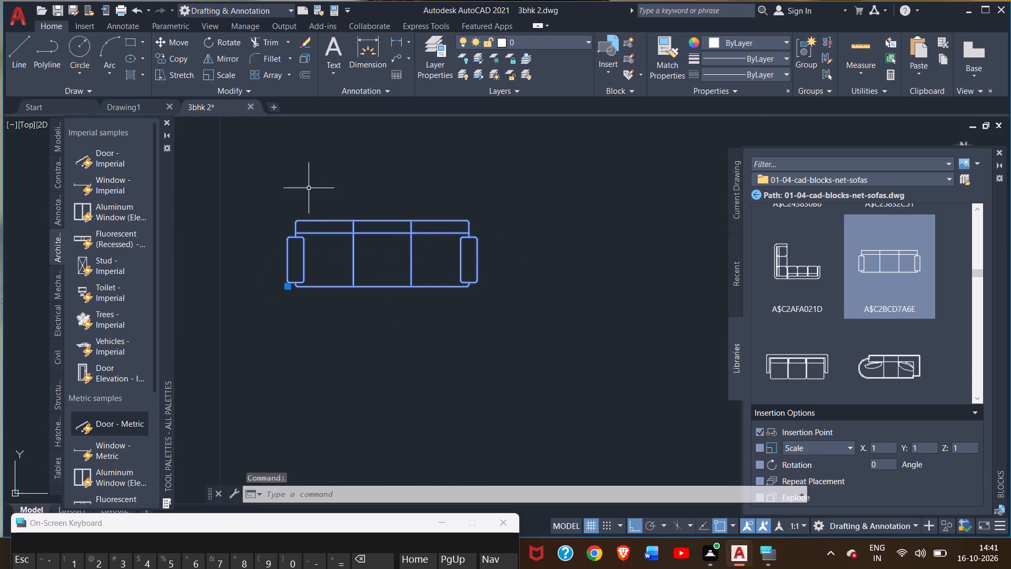
pyautogui.click(228, 80)
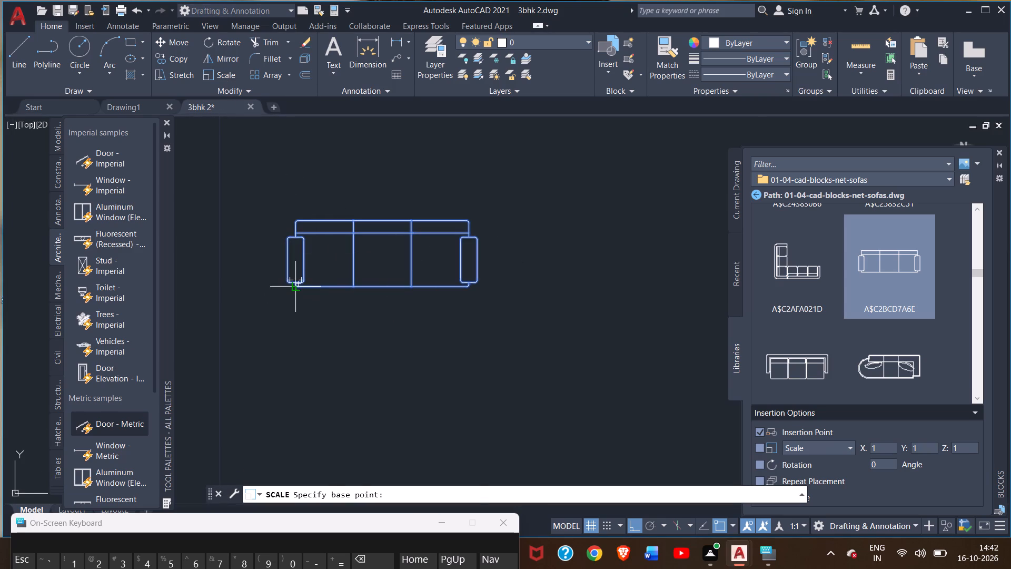
pyautogui.moveTo(291, 286); pyautogui.dragTo(690, 158)
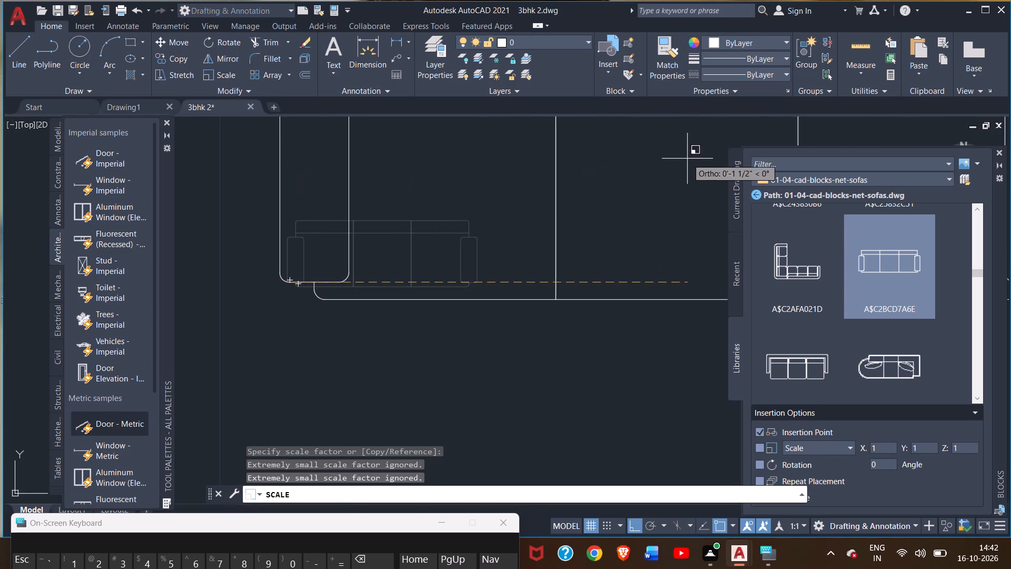
pyautogui.moveTo(690, 158); pyautogui.dragTo(746, 139)
pyautogui.click(746, 139)
# Enlarge the three-seat sofa about fivefold more, freehand with its lower-left corner as base point.
pyautogui.scroll(-4, 580, 314)
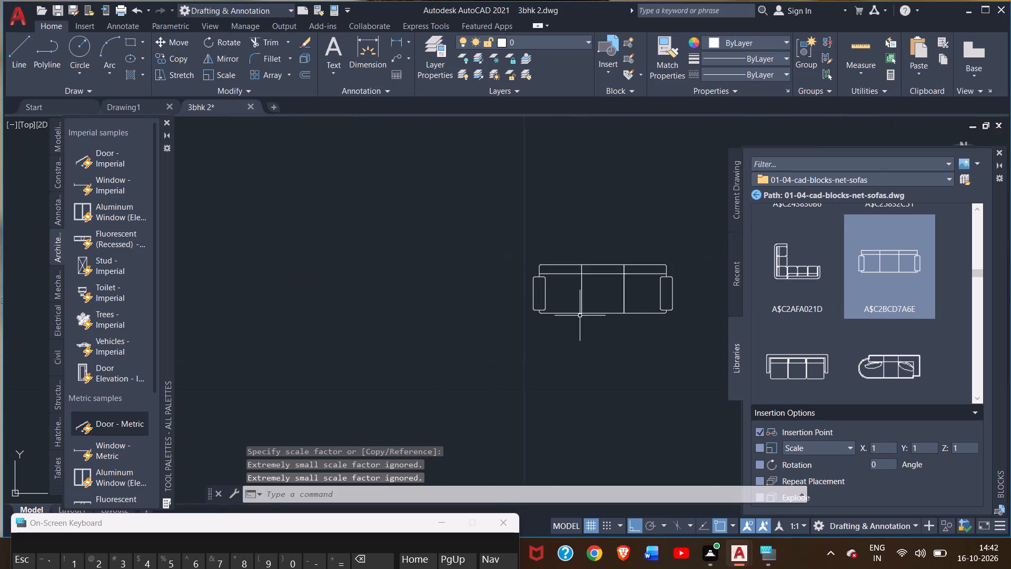
pyautogui.scroll(-7, 580, 316)
pyautogui.scroll(7, 580, 316)
pyautogui.moveTo(577, 321); pyautogui.dragTo(383, 341, button='middle')
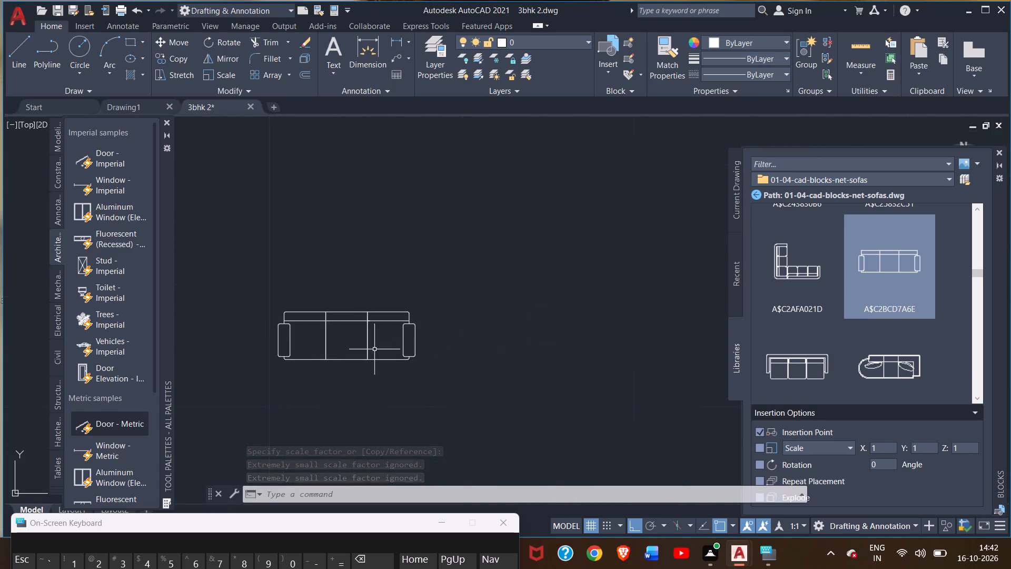
pyautogui.click(369, 360)
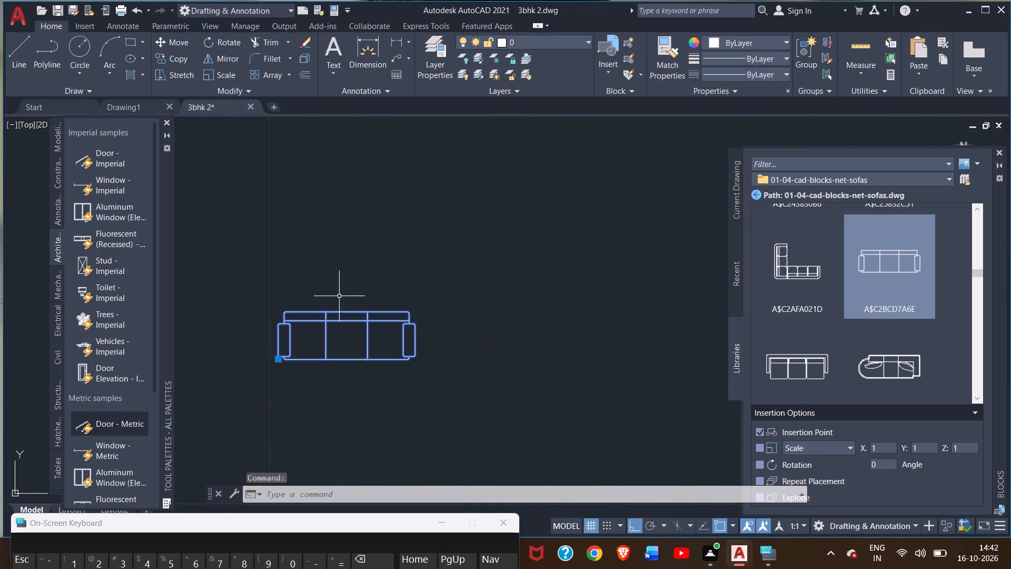
pyautogui.click(234, 72)
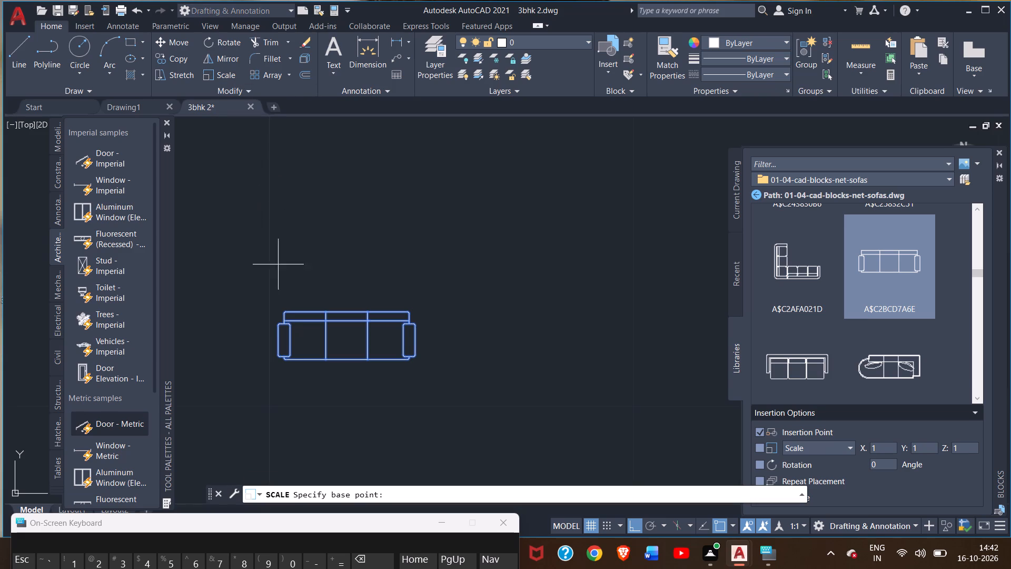
pyautogui.moveTo(283, 357); pyautogui.dragTo(329, 299)
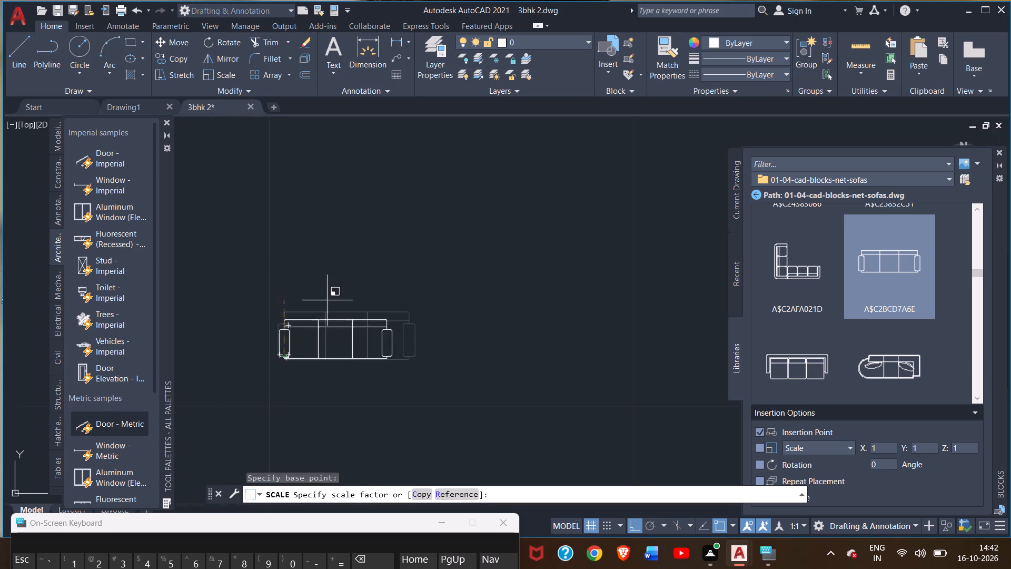
pyautogui.moveTo(329, 299); pyautogui.dragTo(659, 143)
pyautogui.moveTo(660, 143); pyautogui.dragTo(682, 137)
pyautogui.doubleClick(684, 136)
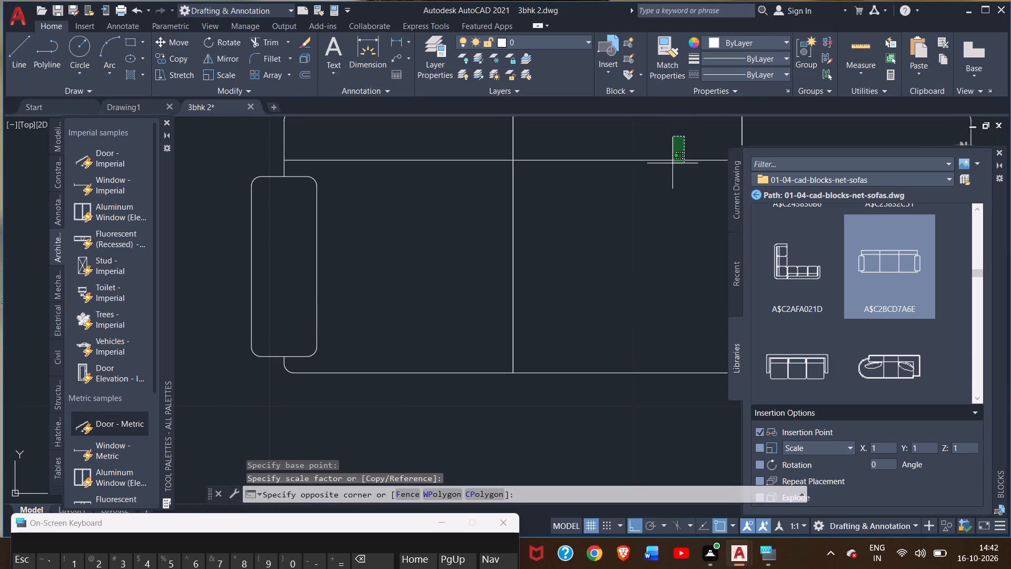
# Check the three-seat sofa's size against the curved sofa and enlarge it about twofold, freehand from its left armrest's lower corner.
pyautogui.click(576, 210)
pyautogui.scroll(-3, 481, 308)
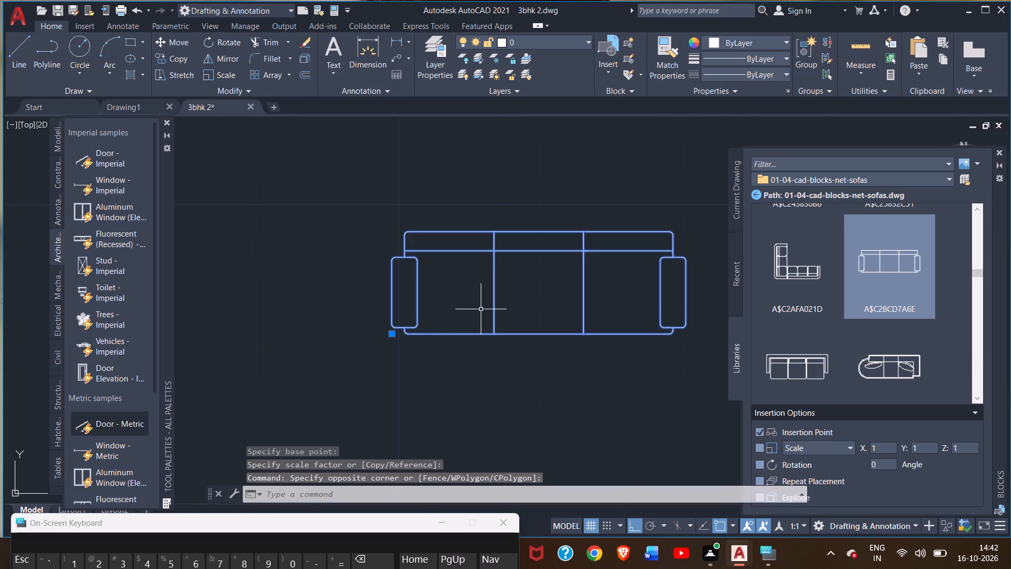
pyautogui.scroll(-6, 479, 312)
pyautogui.scroll(3, 480, 320)
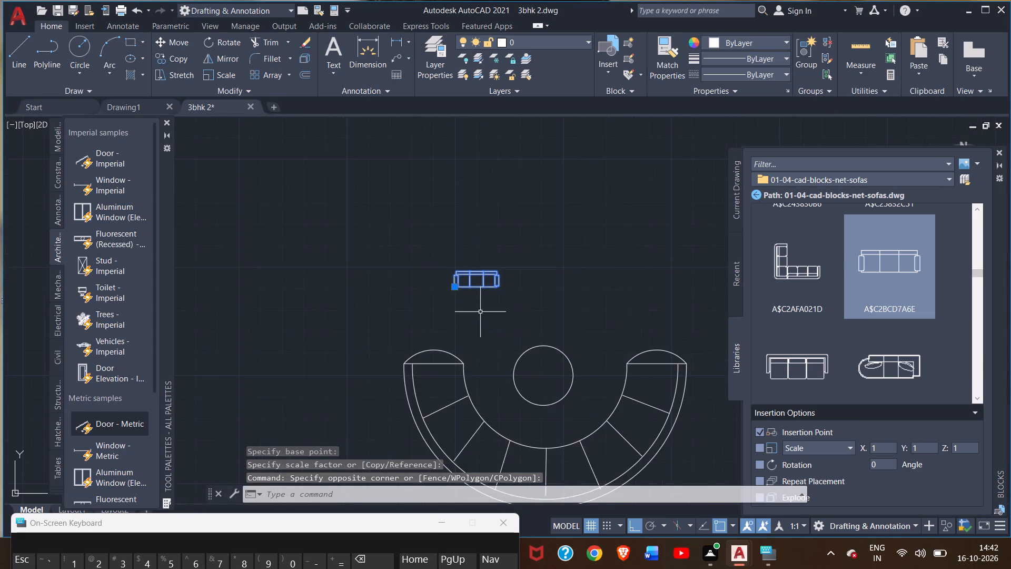
pyautogui.scroll(2, 477, 303)
pyautogui.scroll(3, 435, 262)
pyautogui.moveTo(431, 264); pyautogui.dragTo(388, 377, button='middle')
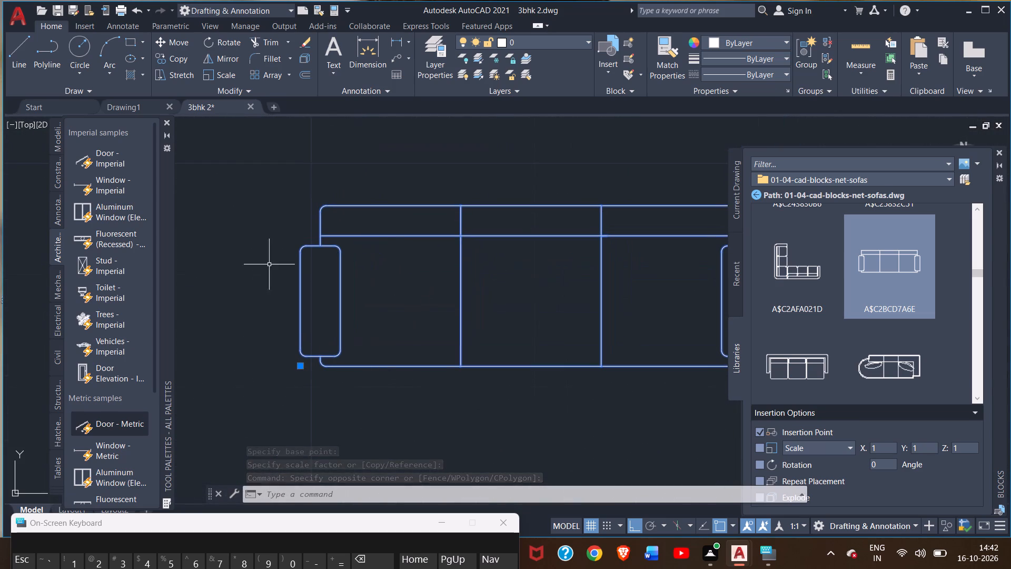
pyautogui.click(207, 77)
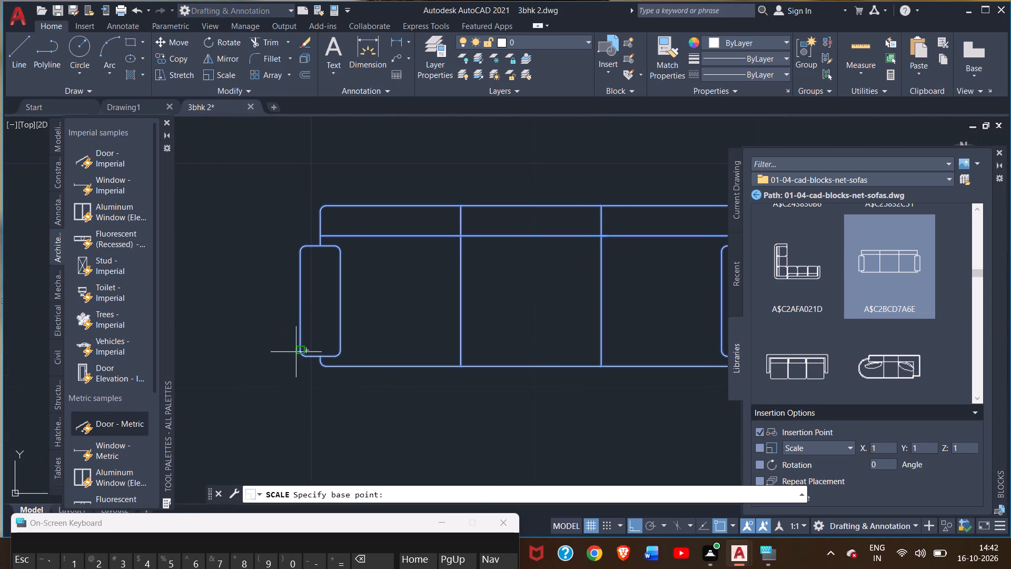
pyautogui.moveTo(299, 355); pyautogui.dragTo(737, 158)
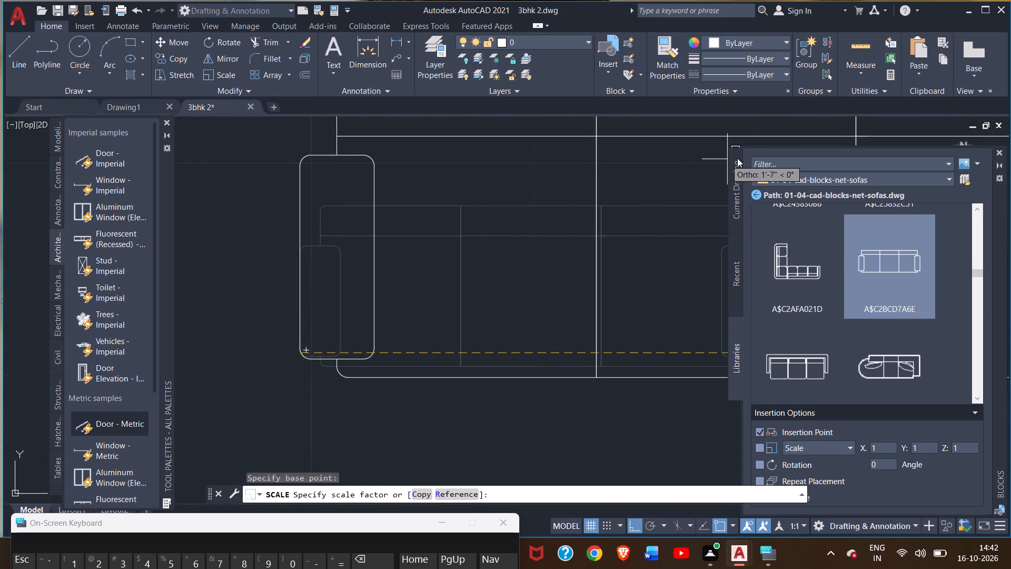
pyautogui.moveTo(737, 158); pyautogui.dragTo(749, 154)
pyautogui.click(749, 154)
pyautogui.click(755, 141)
# Compare the three-seat sofa with the floor plan and enlarge it about three and a half times, freehand from its lower-left corner.
pyautogui.scroll(-2, 389, 305)
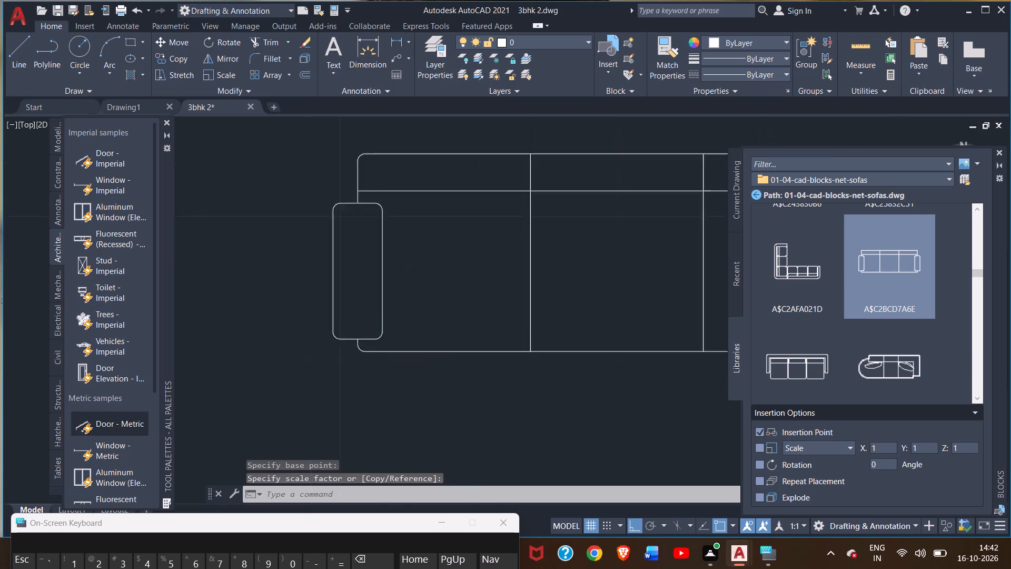
pyautogui.scroll(-5, 389, 308)
pyautogui.moveTo(381, 328); pyautogui.dragTo(481, 281, button='middle')
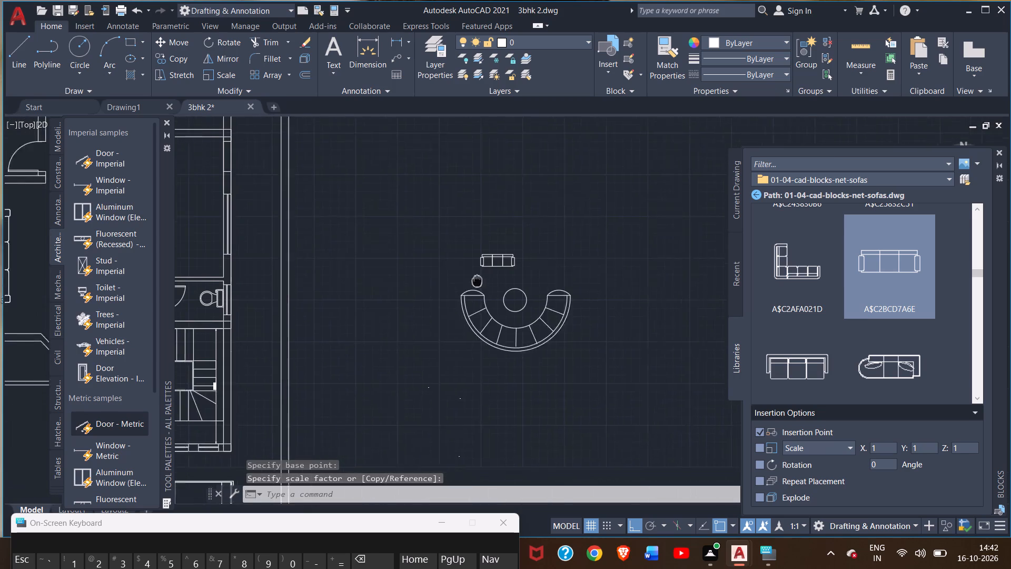
pyautogui.moveTo(481, 281); pyautogui.dragTo(497, 284, button='middle')
pyautogui.scroll(-2, 483, 323)
pyautogui.moveTo(485, 323); pyautogui.dragTo(502, 311, button='middle')
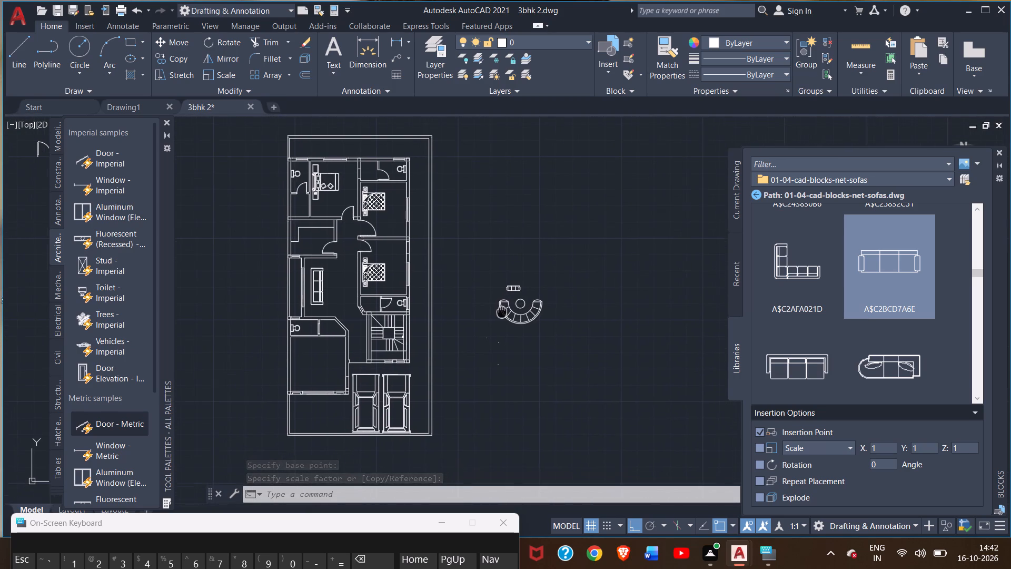
pyautogui.moveTo(502, 311); pyautogui.dragTo(502, 311, button='middle')
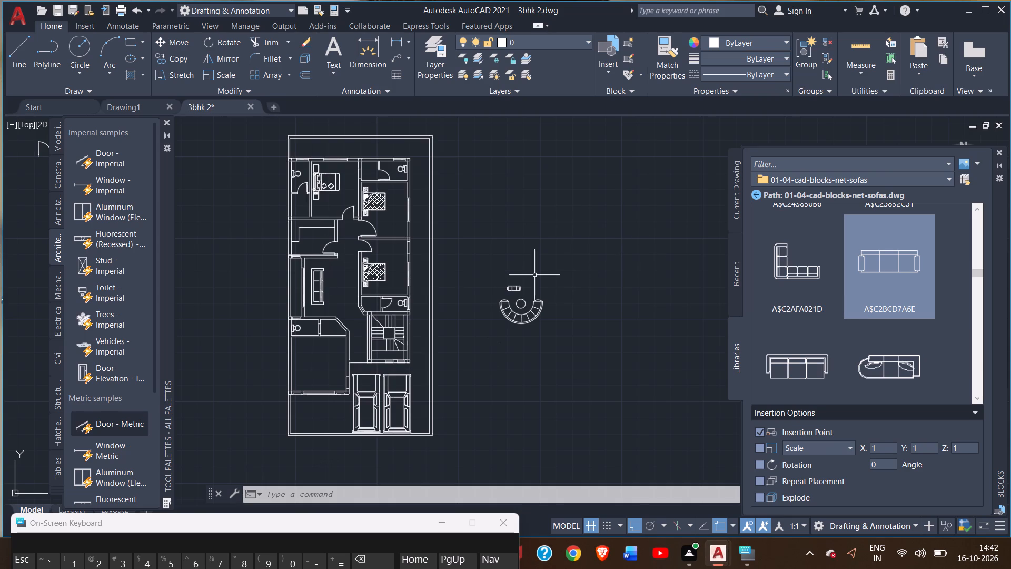
pyautogui.scroll(3, 529, 274)
pyautogui.scroll(2, 460, 339)
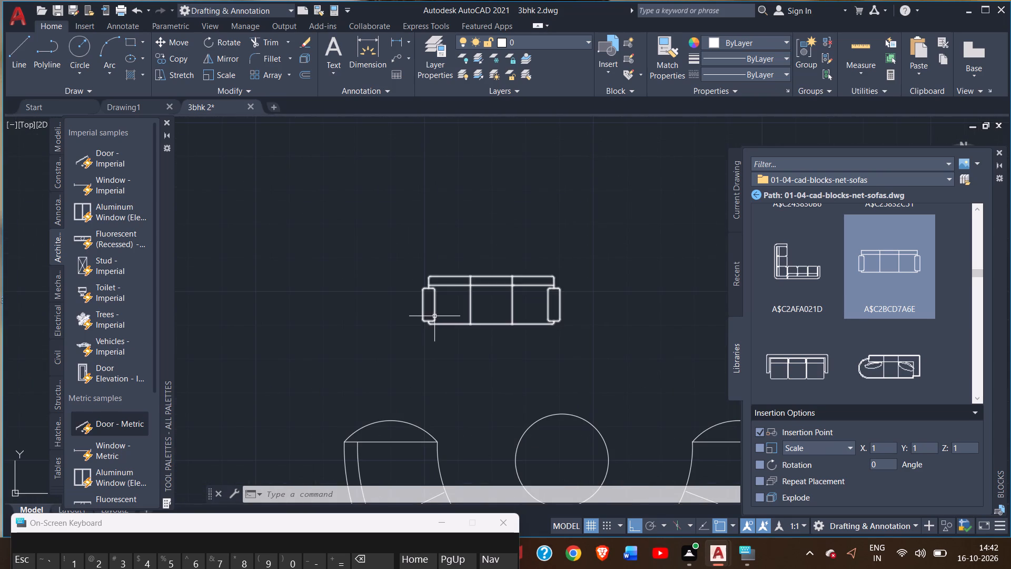
pyautogui.click(434, 316)
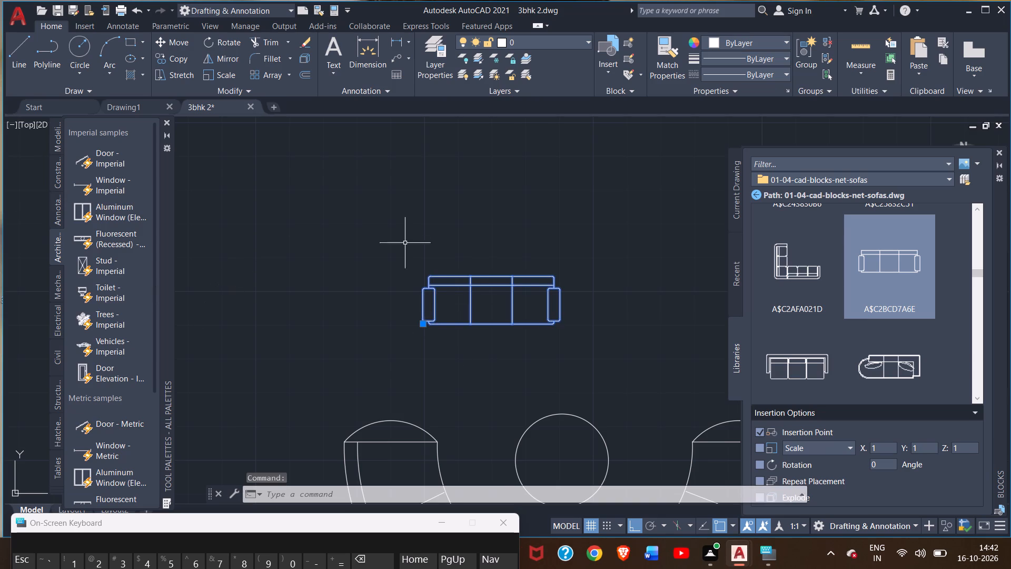
pyautogui.moveTo(405, 243); pyautogui.dragTo(265, 268, button='middle')
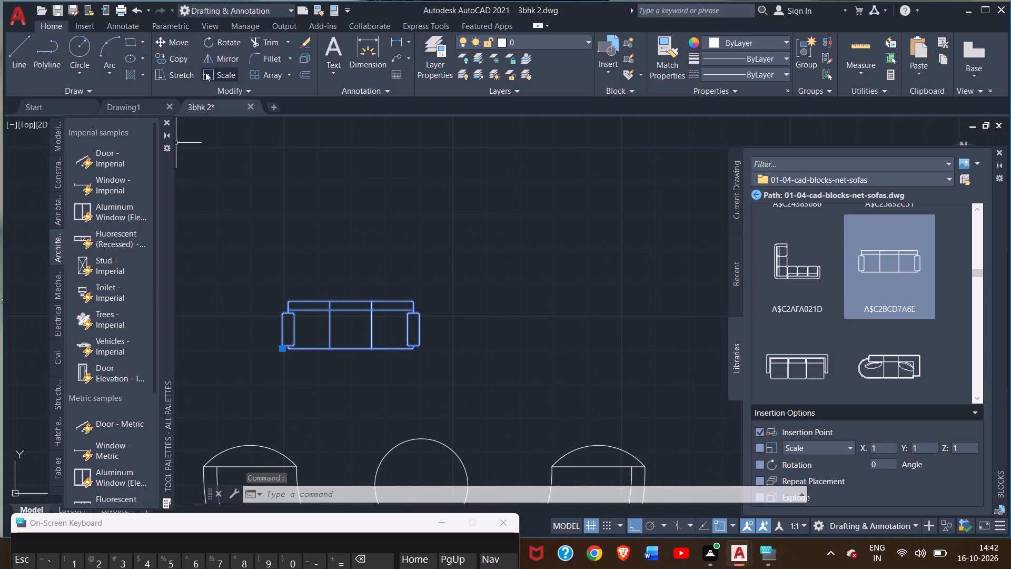
pyautogui.click(206, 72)
pyautogui.moveTo(286, 347); pyautogui.dragTo(299, 315)
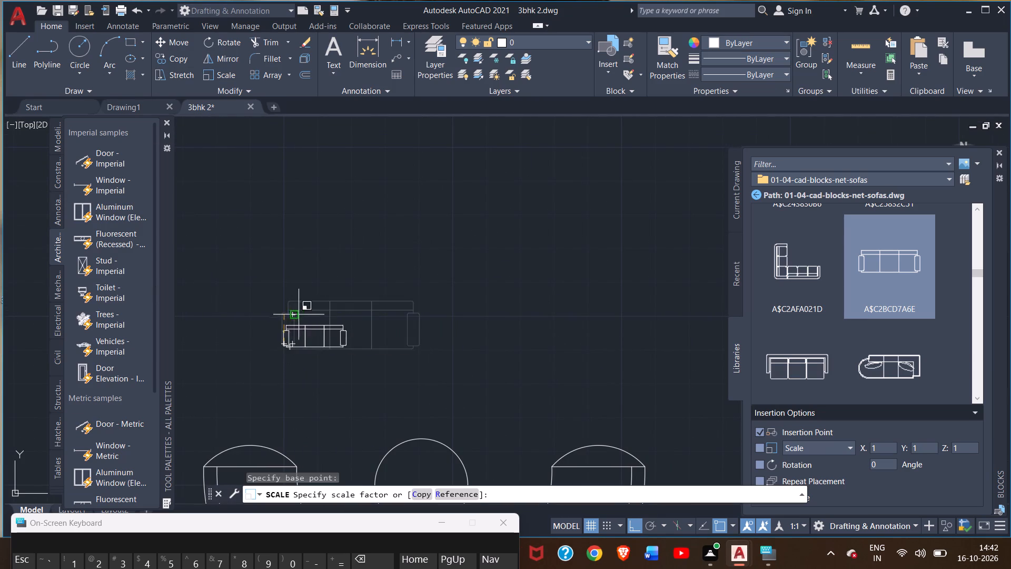
pyautogui.moveTo(299, 315); pyautogui.dragTo(523, 209)
pyautogui.click(523, 209)
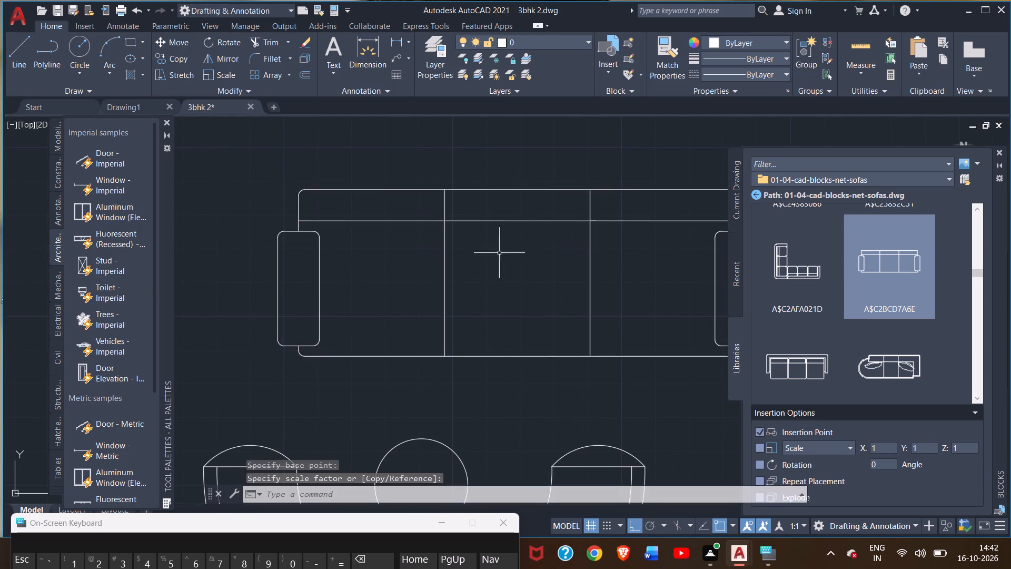
pyautogui.scroll(-6, 492, 263)
pyautogui.scroll(1, 484, 274)
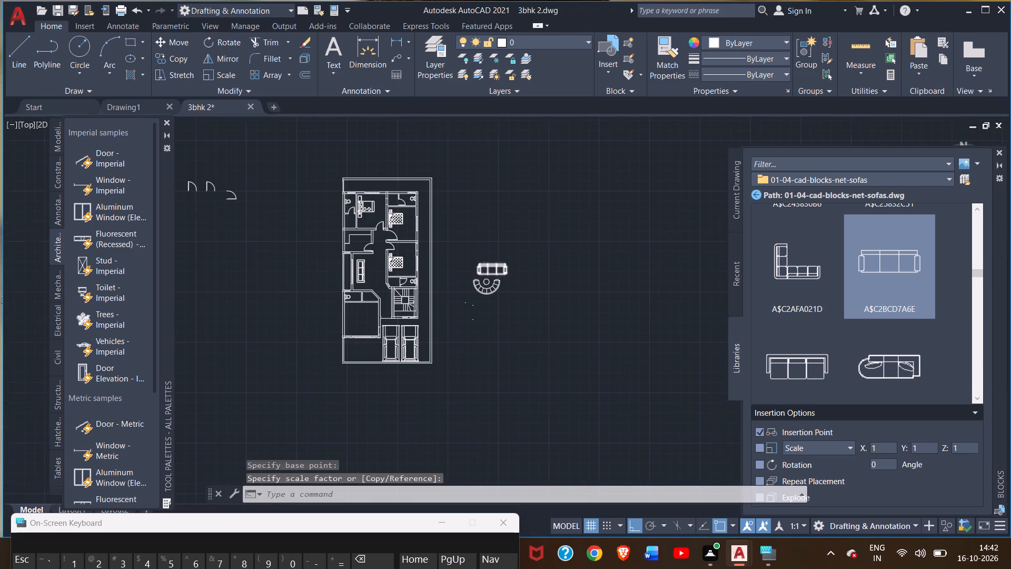
pyautogui.scroll(1, 484, 274)
pyautogui.scroll(-1, 465, 297)
pyautogui.moveTo(461, 313); pyautogui.dragTo(462, 297, button='middle')
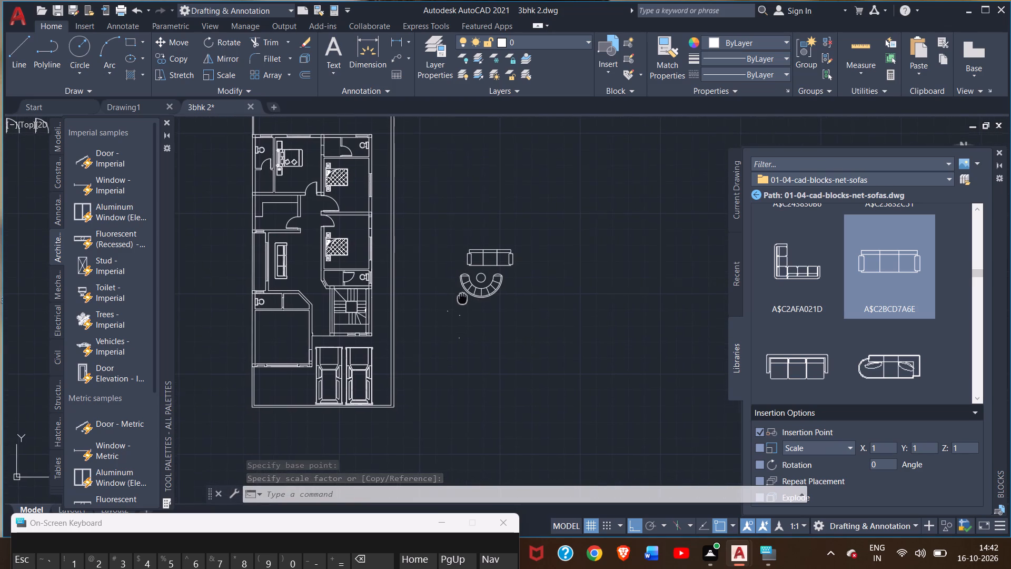
# Rotate the enlarged three-seat sofa 90° counterclockwise about its lower-left corner so it stands vertically.
pyautogui.moveTo(462, 297); pyautogui.dragTo(463, 297, button='middle')
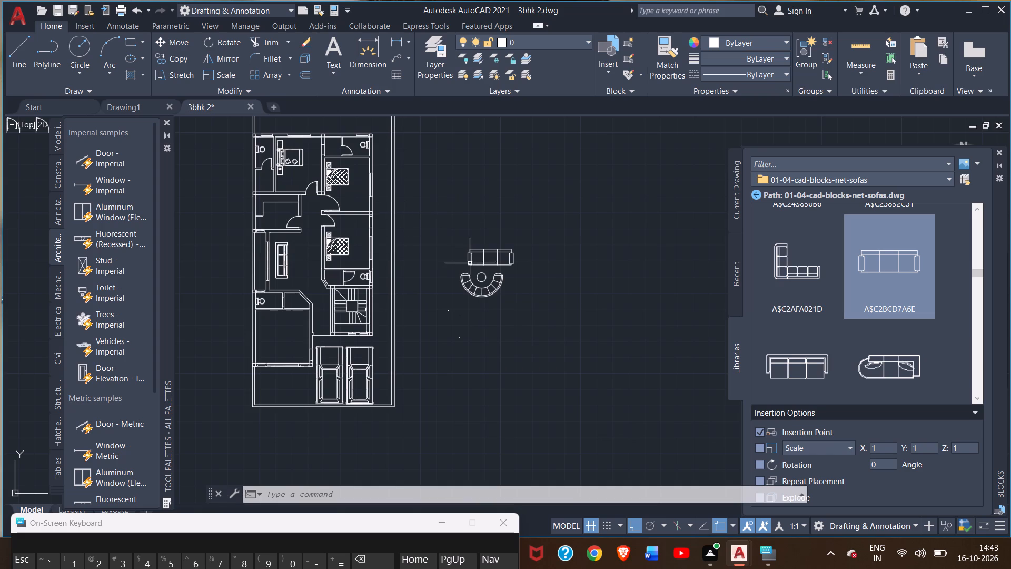
pyautogui.scroll(2, 478, 257)
pyautogui.scroll(-2, 468, 258)
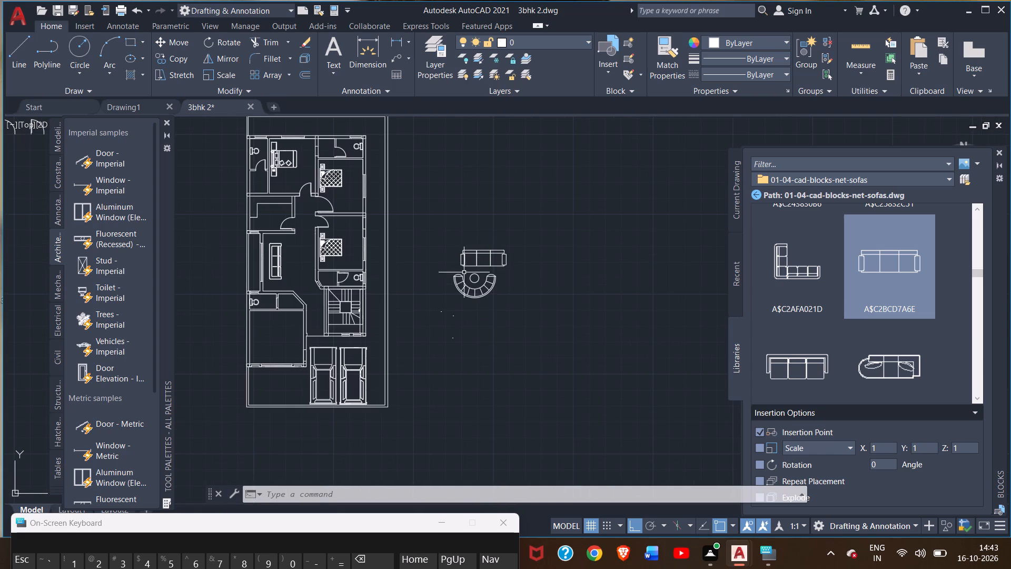
pyautogui.click(464, 264)
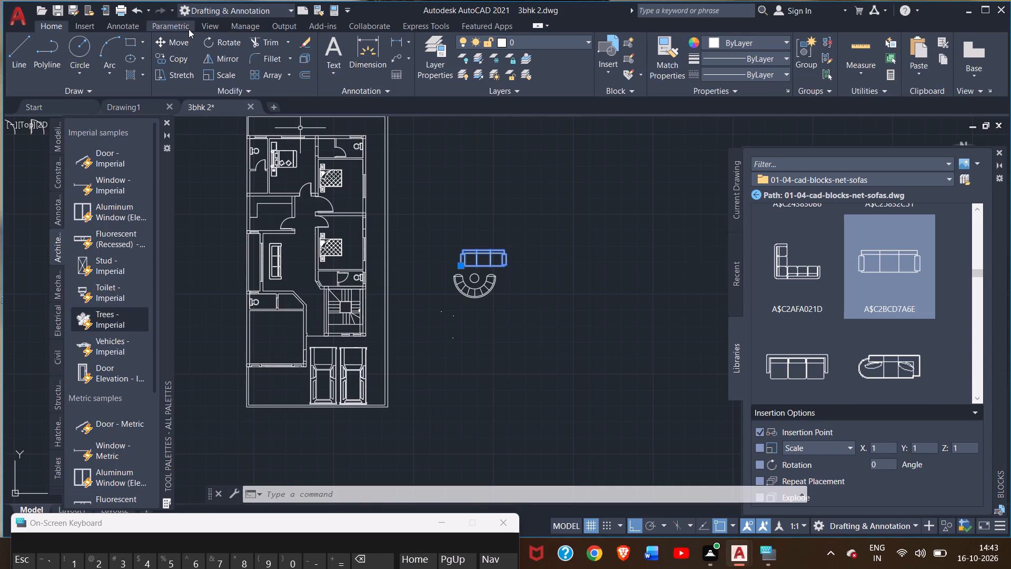
pyautogui.click(205, 42)
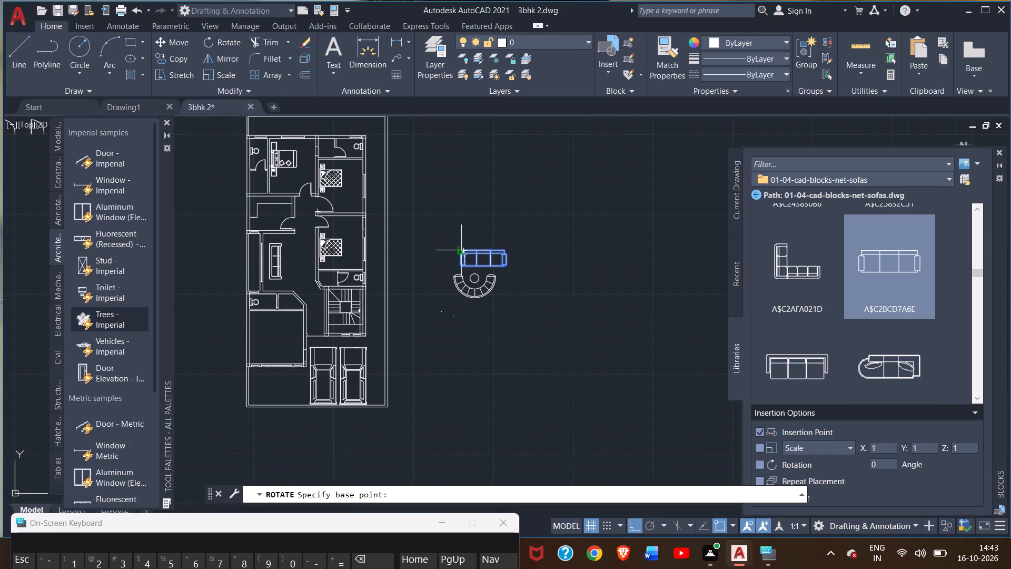
pyautogui.moveTo(462, 266); pyautogui.dragTo(475, 246)
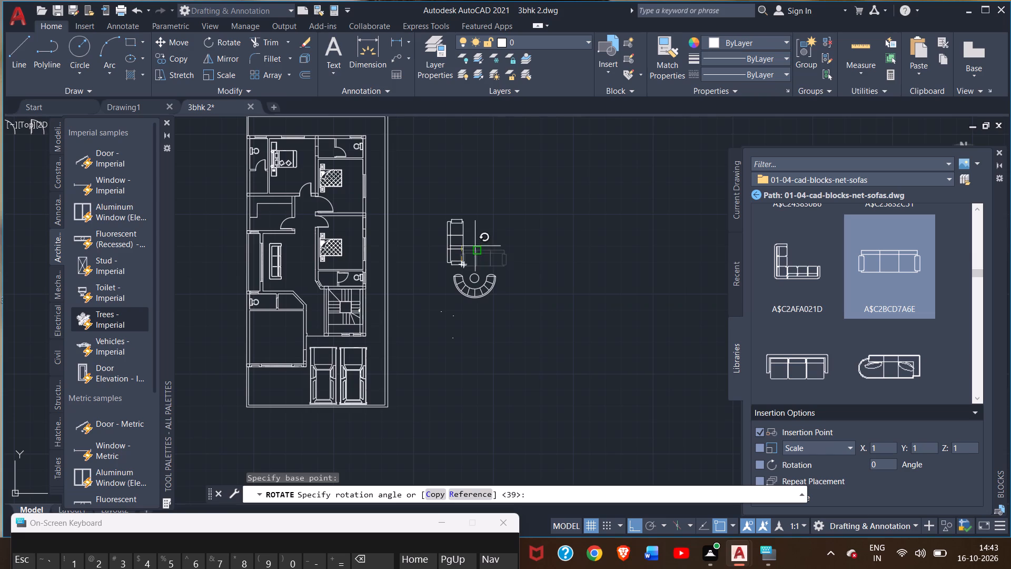
pyautogui.moveTo(475, 246); pyautogui.dragTo(473, 239)
pyautogui.tripleClick(473, 239)
# Move the vertical three-seat sofa horizontally into the floor plan's central hall, beside the existing living-area sofa, using its lower-left corner.
pyautogui.click(462, 244)
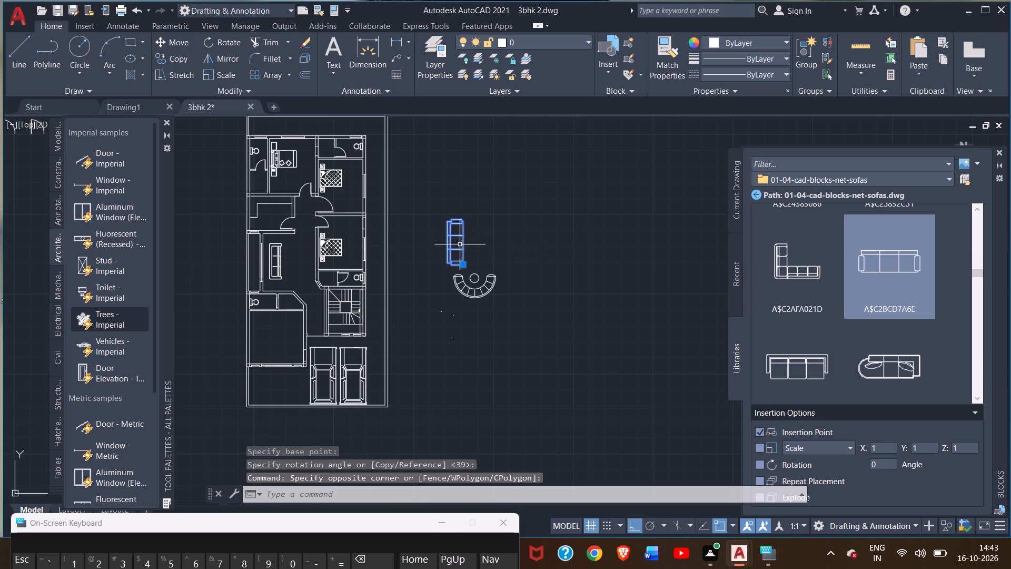
pyautogui.click(174, 45)
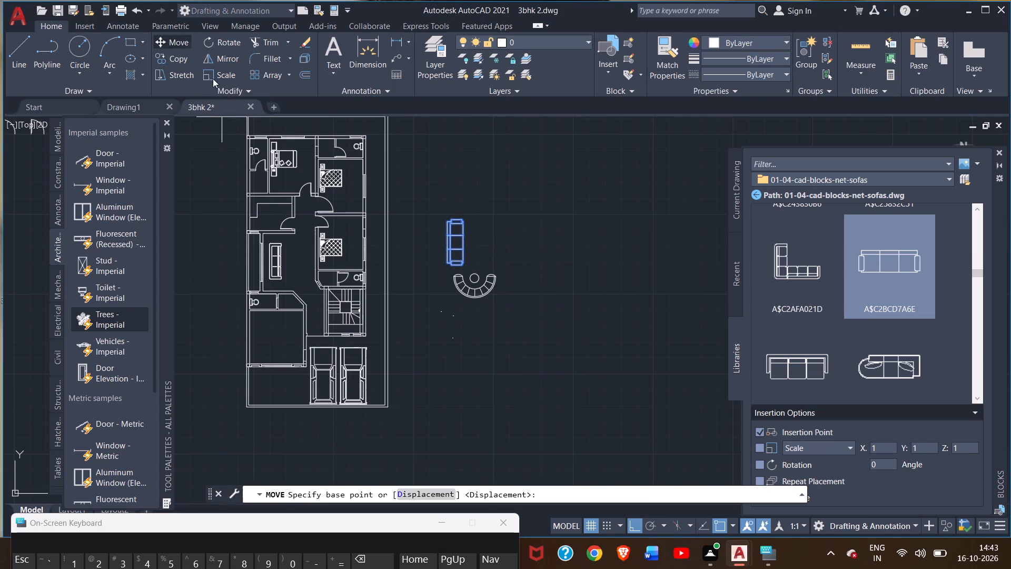
pyautogui.moveTo(447, 262); pyautogui.dragTo(453, 250, button='middle')
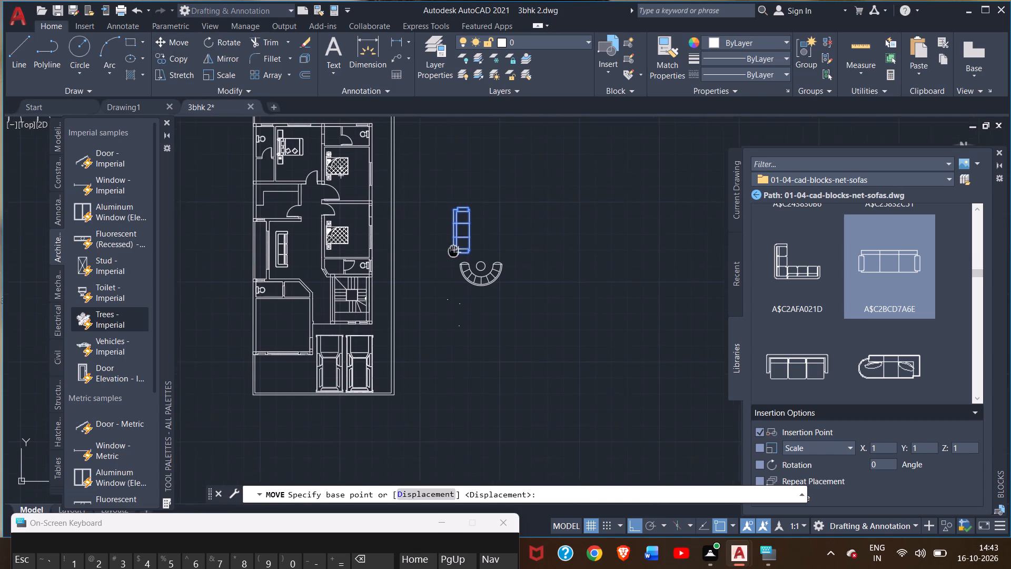
pyautogui.moveTo(453, 250); pyautogui.dragTo(484, 219, button='middle')
pyautogui.click(484, 219)
pyautogui.moveTo(484, 219); pyautogui.dragTo(321, 280)
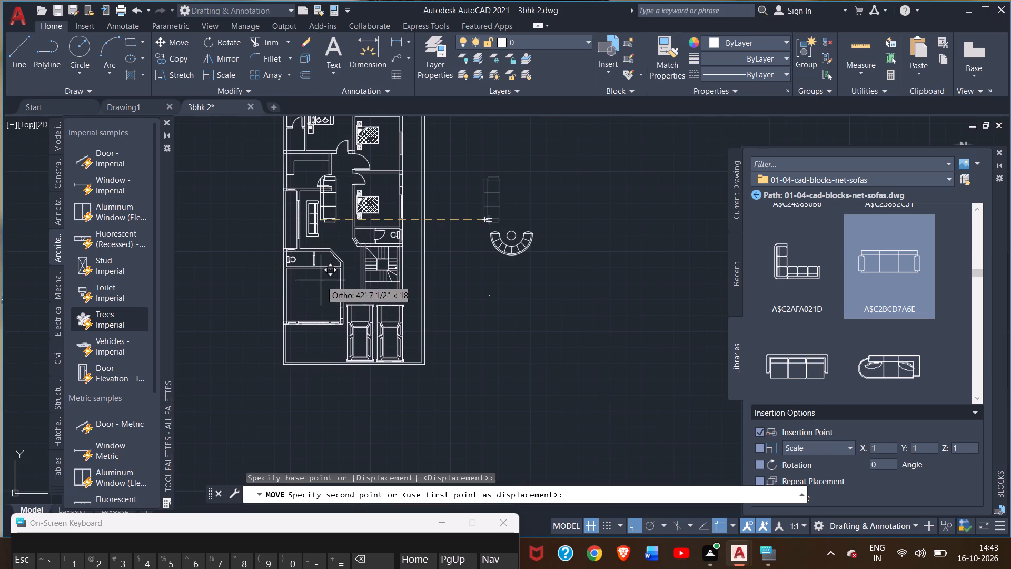
pyautogui.moveTo(321, 280); pyautogui.dragTo(326, 278)
pyautogui.moveTo(328, 278); pyautogui.dragTo(440, 252)
pyautogui.click(440, 252)
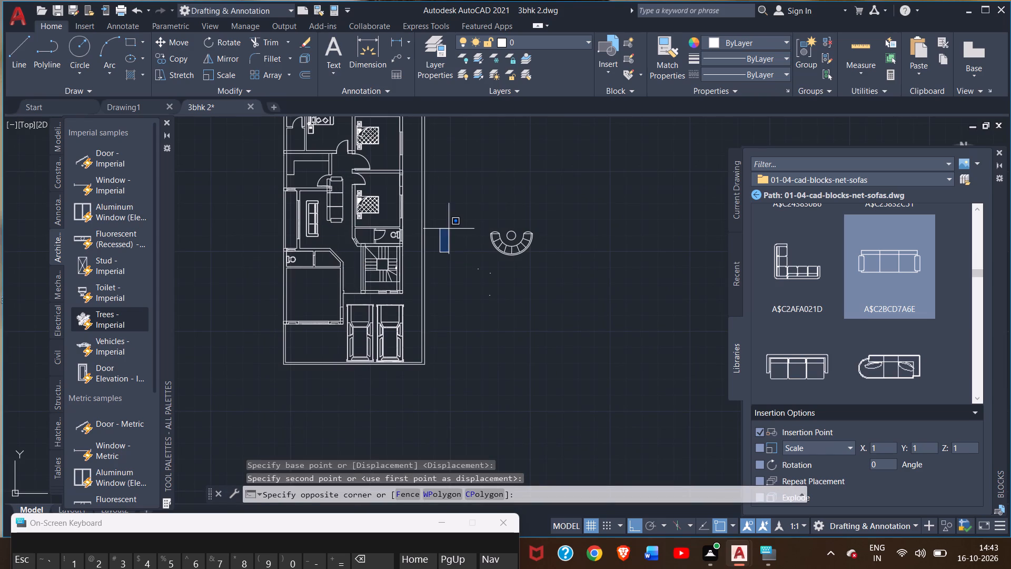
pyautogui.click(447, 226)
# Move the three-seat sofa straight down from the hall into the front room beside the parked trucks.
pyautogui.click(336, 207)
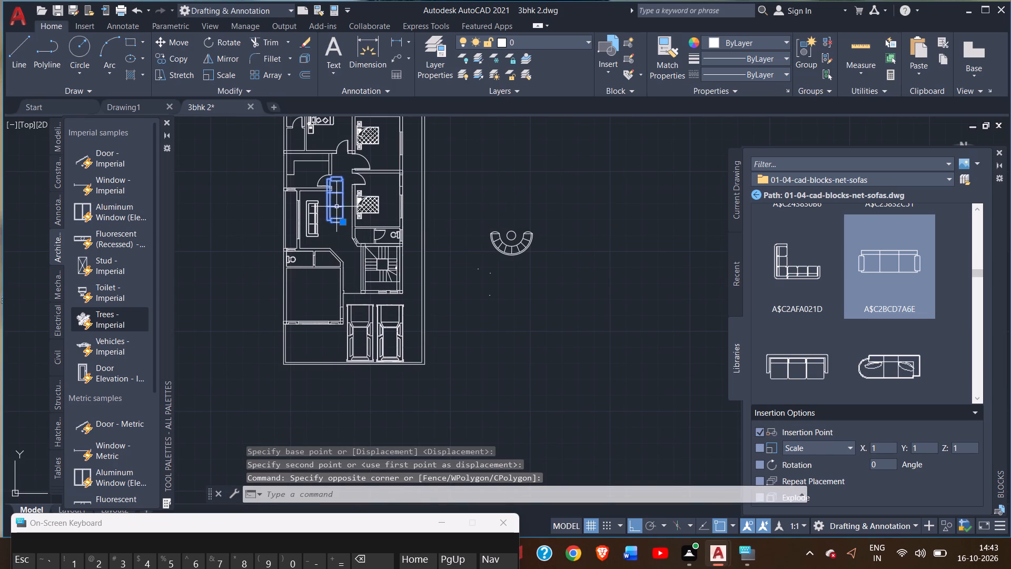
pyautogui.click(165, 45)
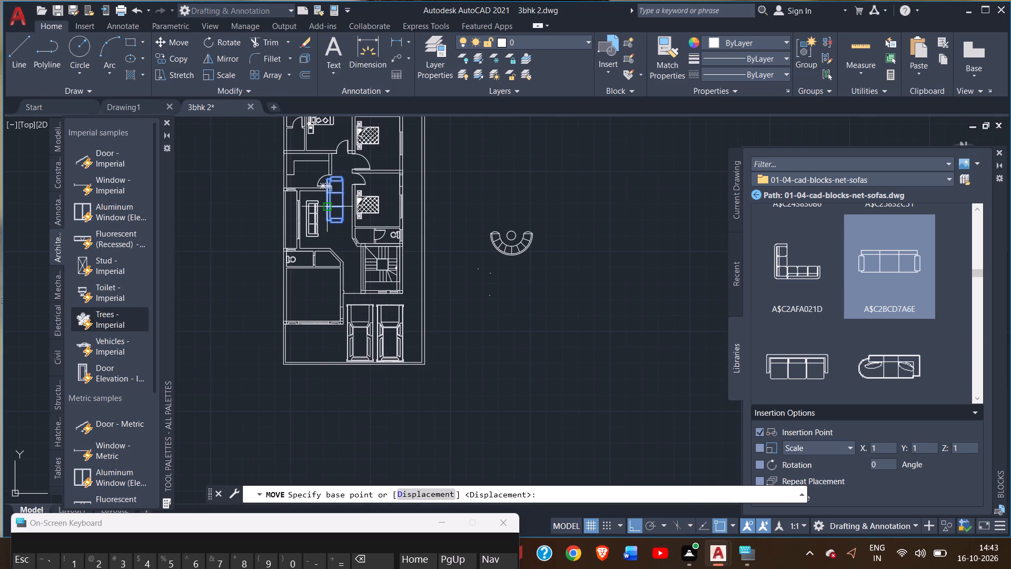
pyautogui.moveTo(330, 207); pyautogui.dragTo(302, 292)
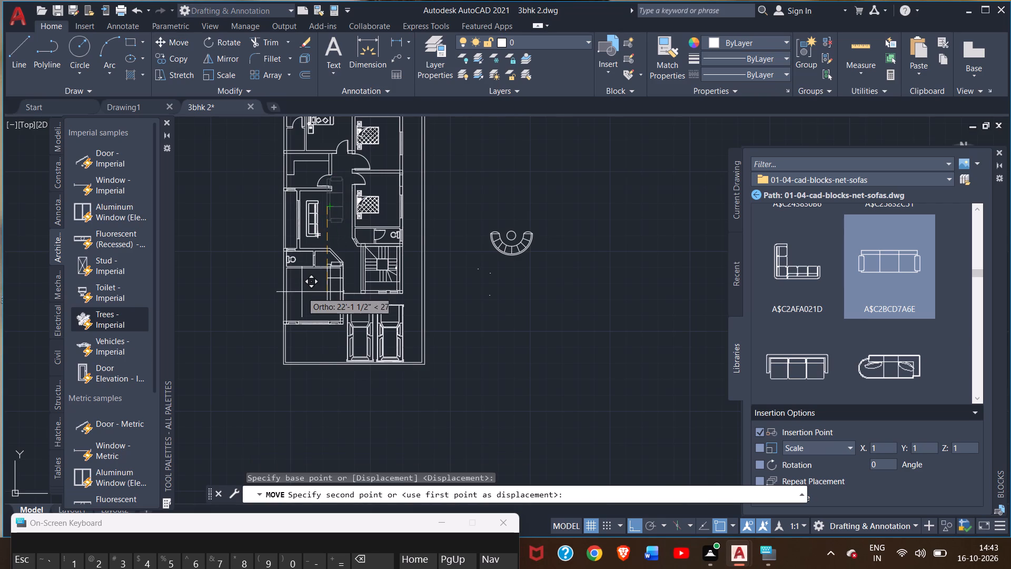
pyautogui.moveTo(302, 292); pyautogui.dragTo(300, 298)
pyautogui.click(299, 298)
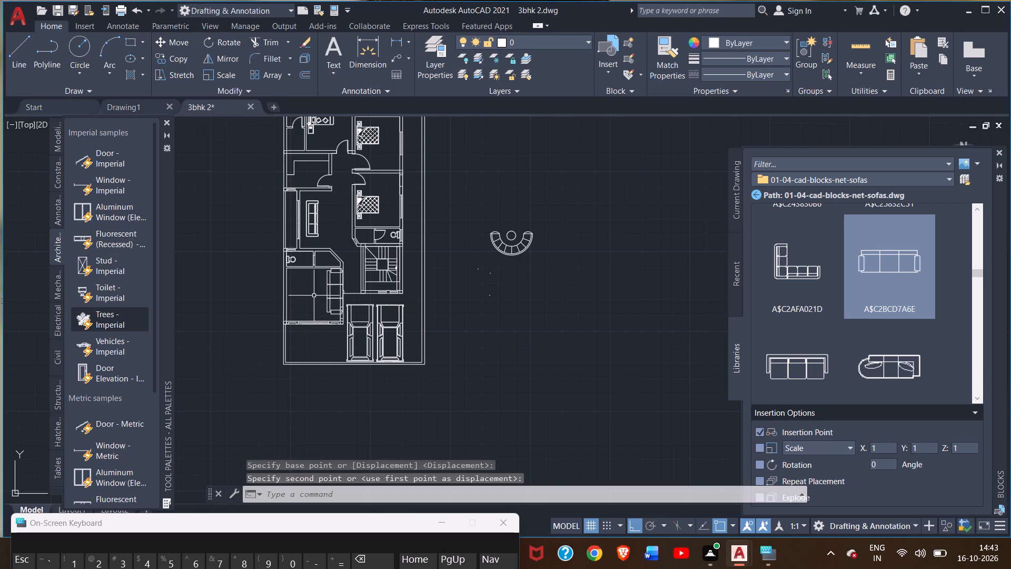
# Move the three-seat sofa across the front room and set its back against the left-hand wall.
pyautogui.scroll(2, 316, 292)
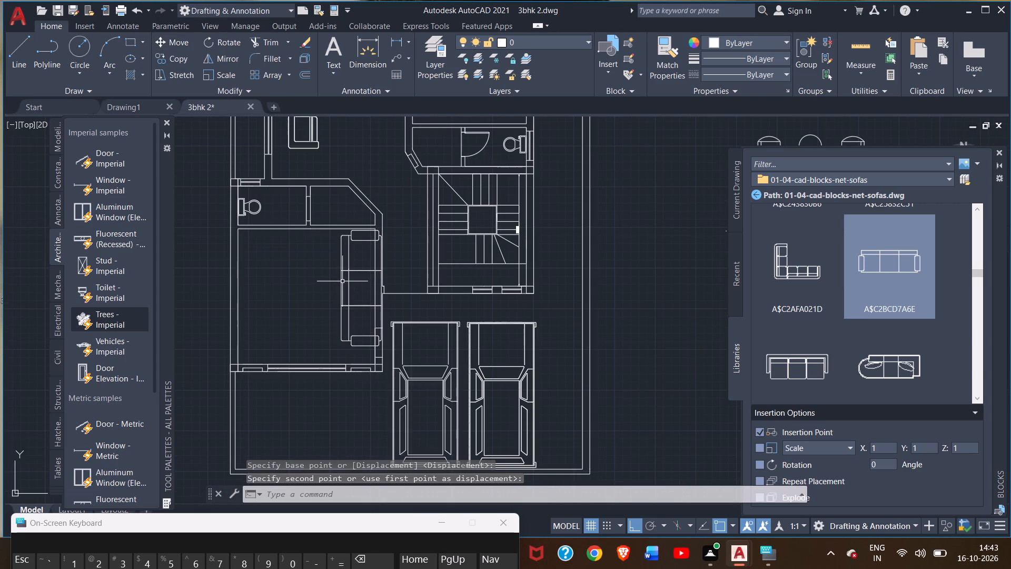
pyautogui.doubleClick(342, 281)
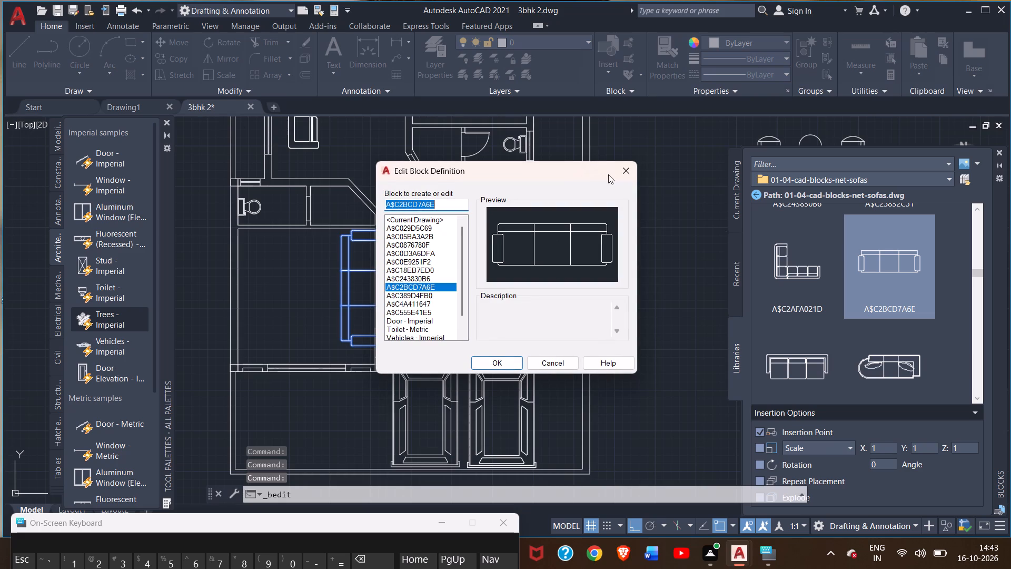
pyautogui.click(620, 174)
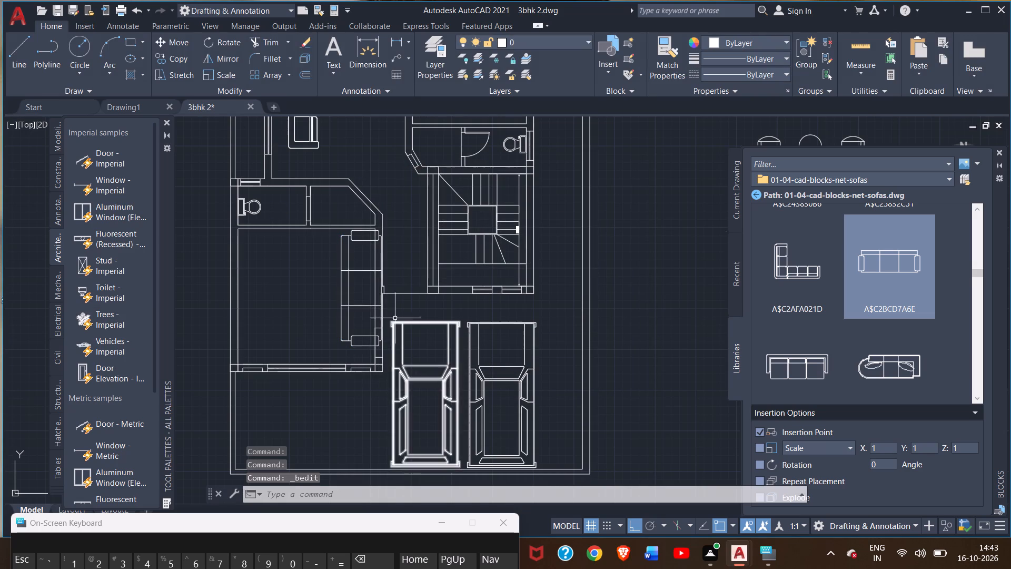
pyautogui.click(344, 270)
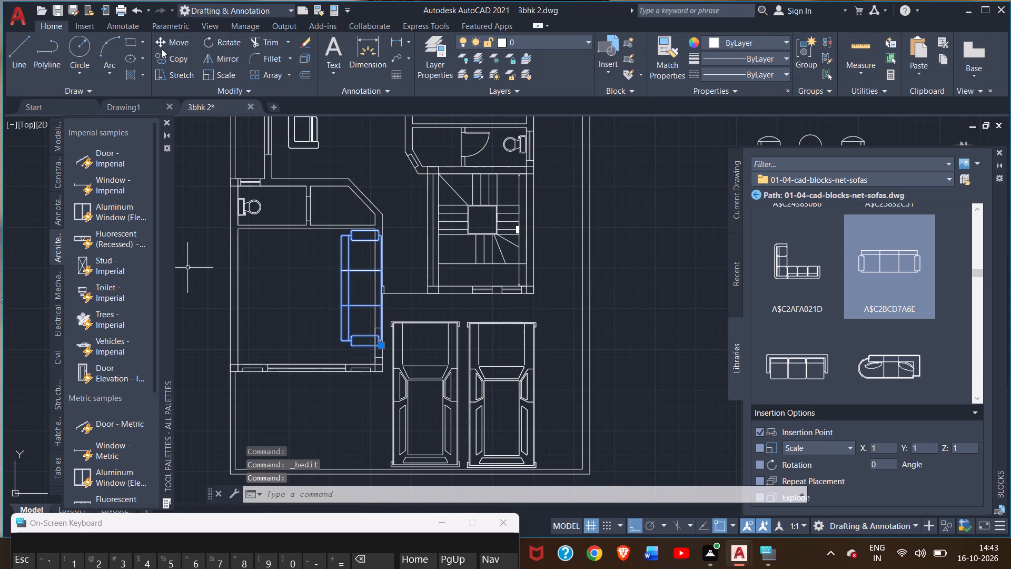
pyautogui.click(172, 42)
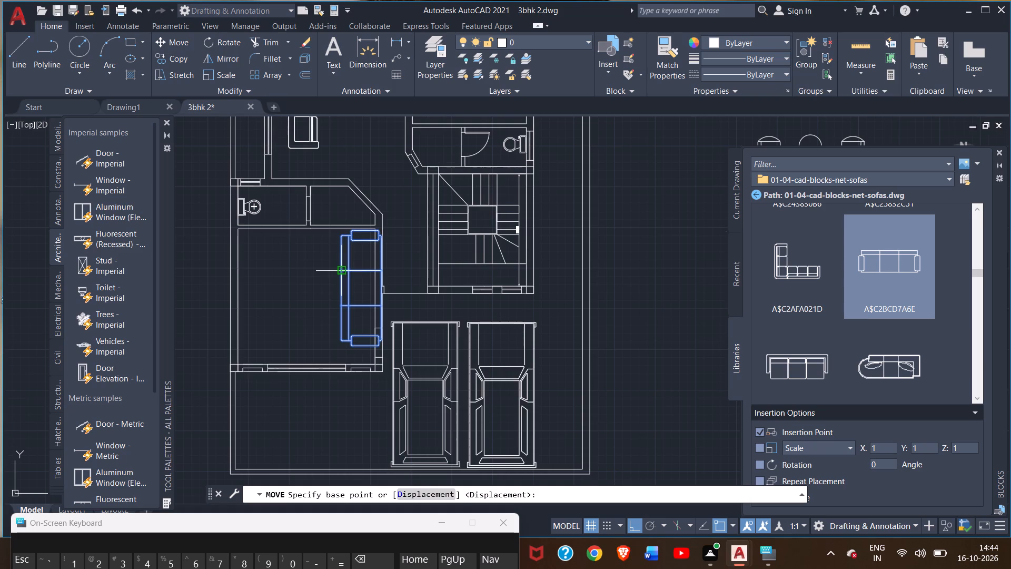
pyautogui.moveTo(342, 271); pyautogui.dragTo(265, 277)
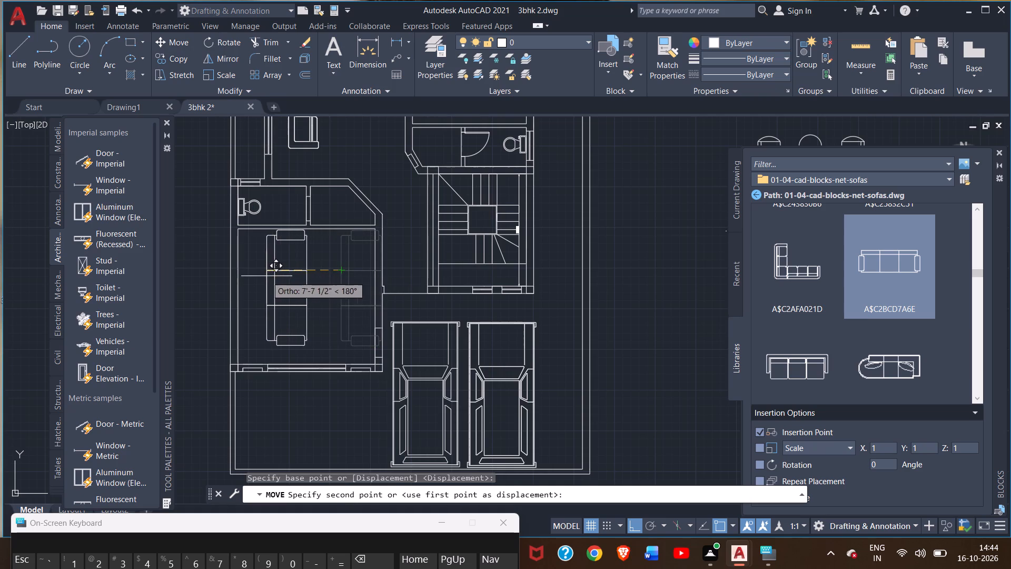
pyautogui.moveTo(265, 277); pyautogui.dragTo(241, 287)
pyautogui.click(241, 287)
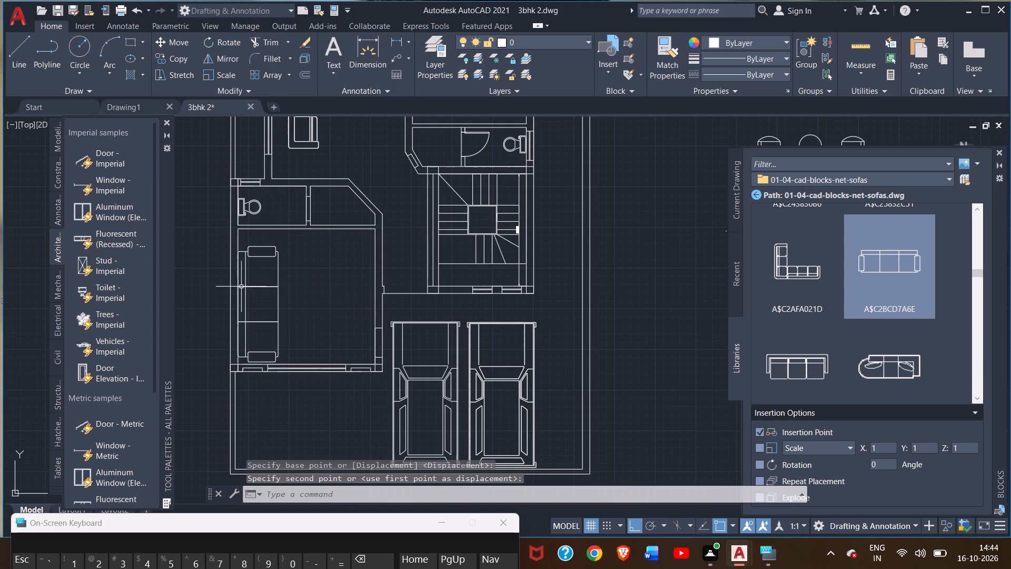
# Shift the three-seat sofa slightly up along the front room's left-hand wall to even out its end gaps.
pyautogui.moveTo(277, 266); pyautogui.dragTo(292, 252, button='middle')
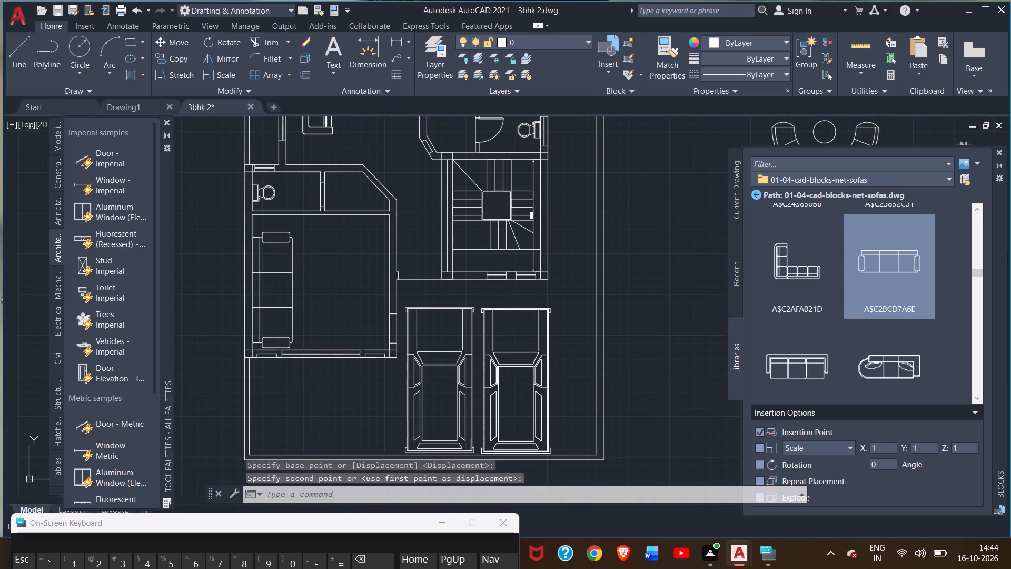
pyautogui.scroll(3, 282, 266)
pyautogui.scroll(-2, 281, 268)
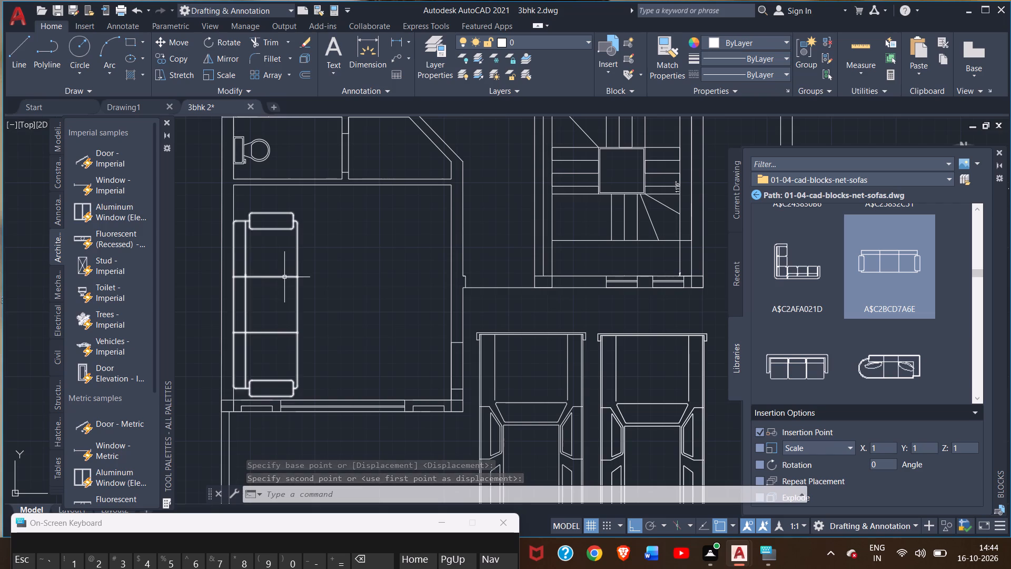
pyautogui.click(284, 277)
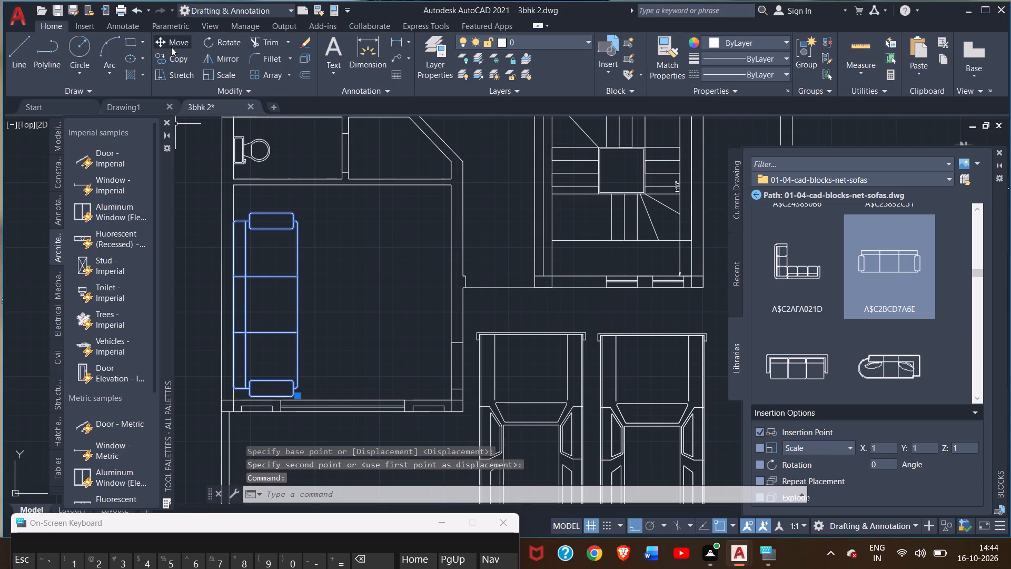
pyautogui.click(171, 46)
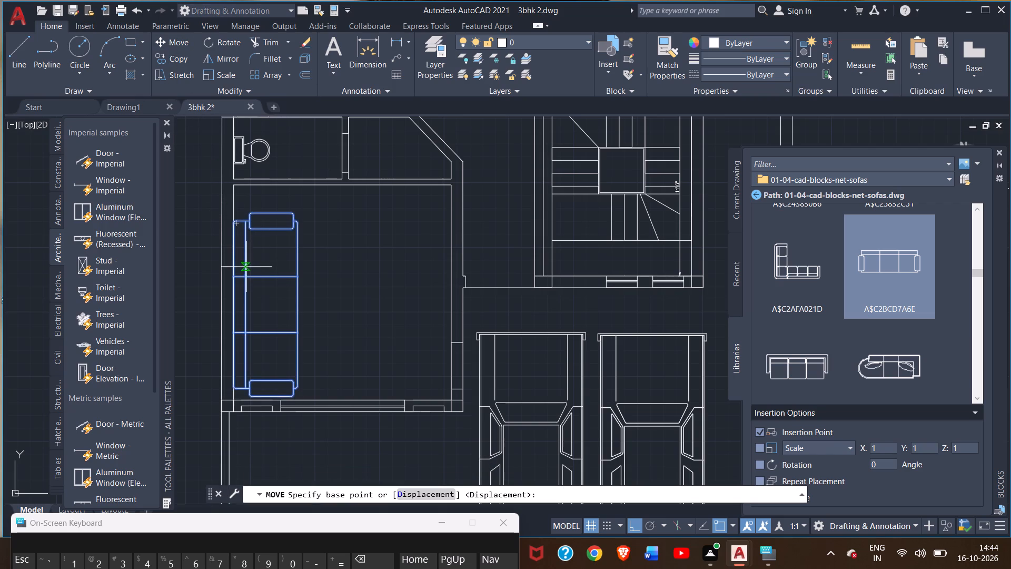
pyautogui.moveTo(246, 272); pyautogui.dragTo(246, 266)
pyautogui.click(246, 266)
# Examine the front room with its placed sofa, the parking area and the curved sofa outside the plan.
pyautogui.scroll(-3, 211, 265)
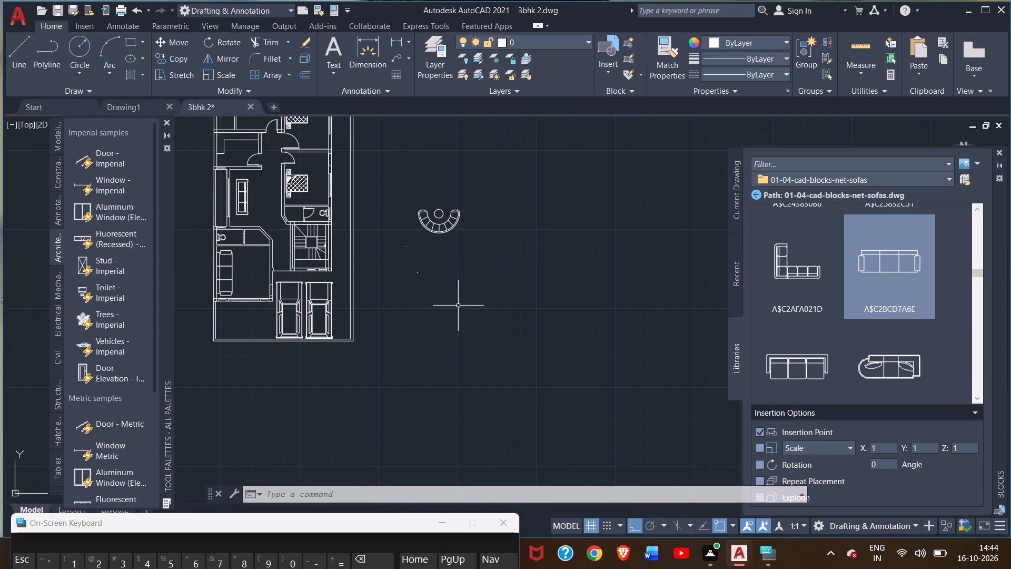
pyautogui.moveTo(448, 263); pyautogui.dragTo(464, 273, button='middle')
pyautogui.scroll(3, 308, 282)
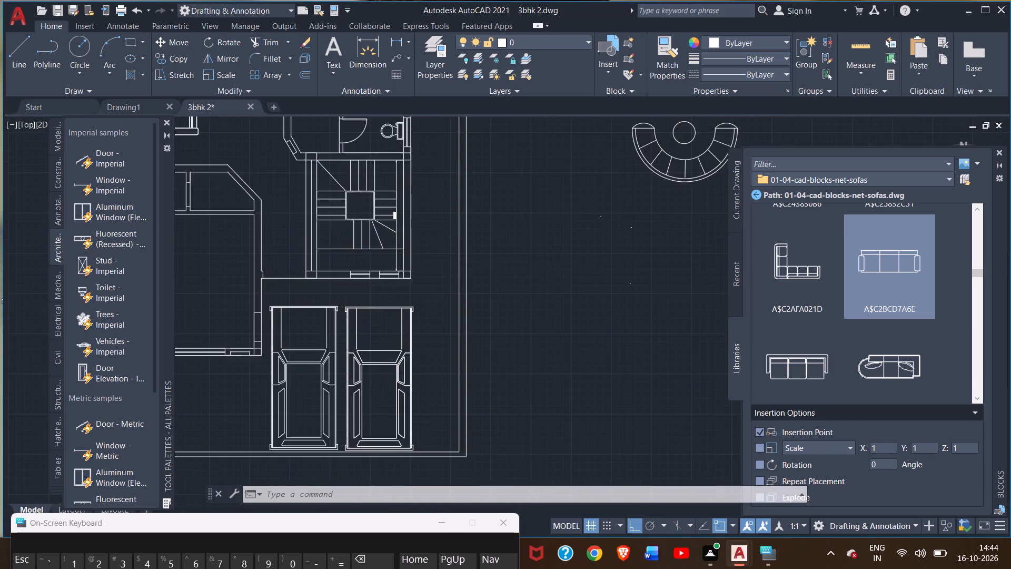
pyautogui.scroll(-3, 303, 282)
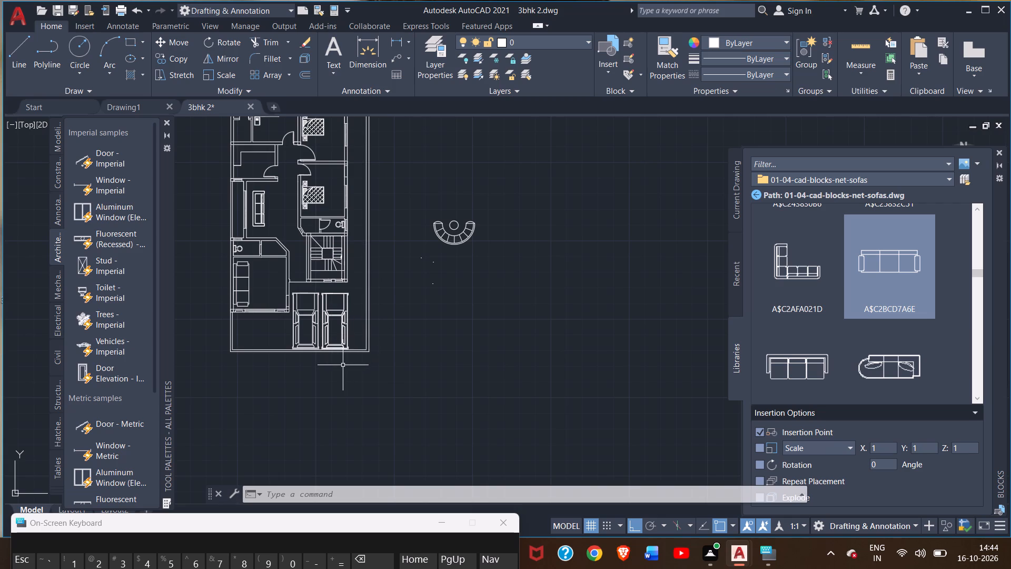
pyautogui.scroll(1, 267, 293)
pyautogui.moveTo(267, 293); pyautogui.dragTo(298, 295, button='middle')
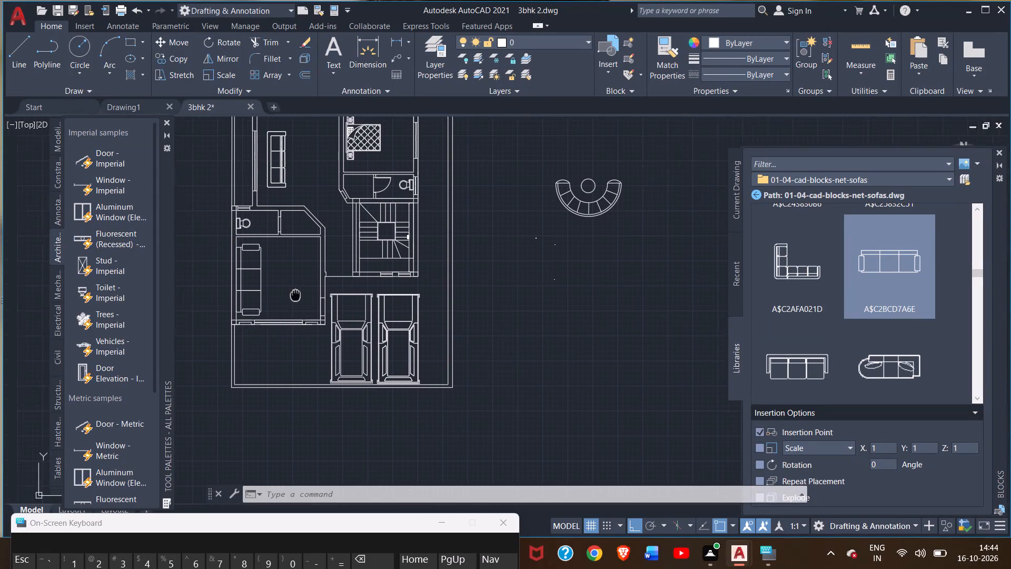
pyautogui.moveTo(298, 295); pyautogui.dragTo(321, 290, button='middle')
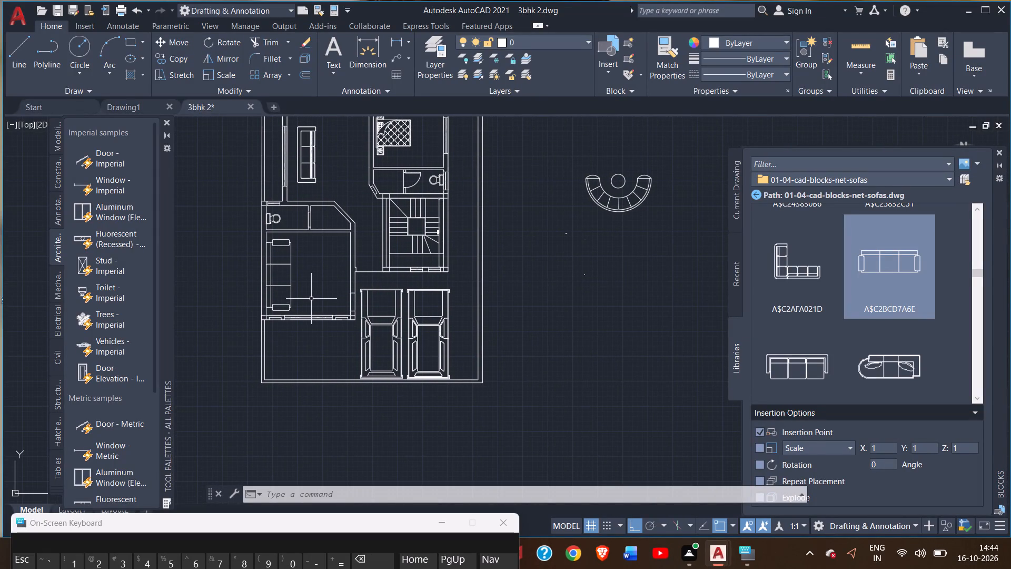
pyautogui.moveTo(311, 298); pyautogui.dragTo(310, 269, button='middle')
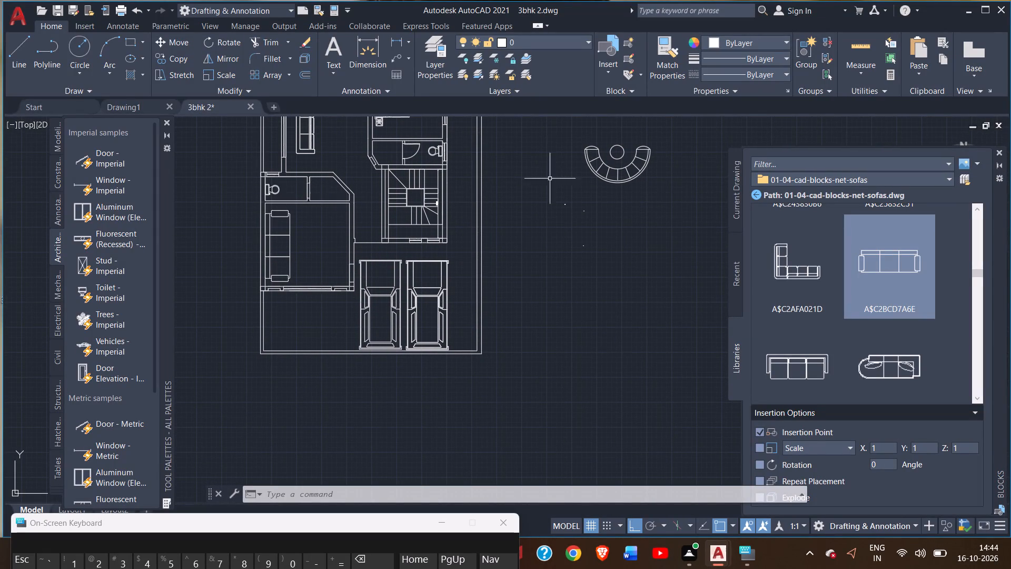
pyautogui.scroll(2, 349, 281)
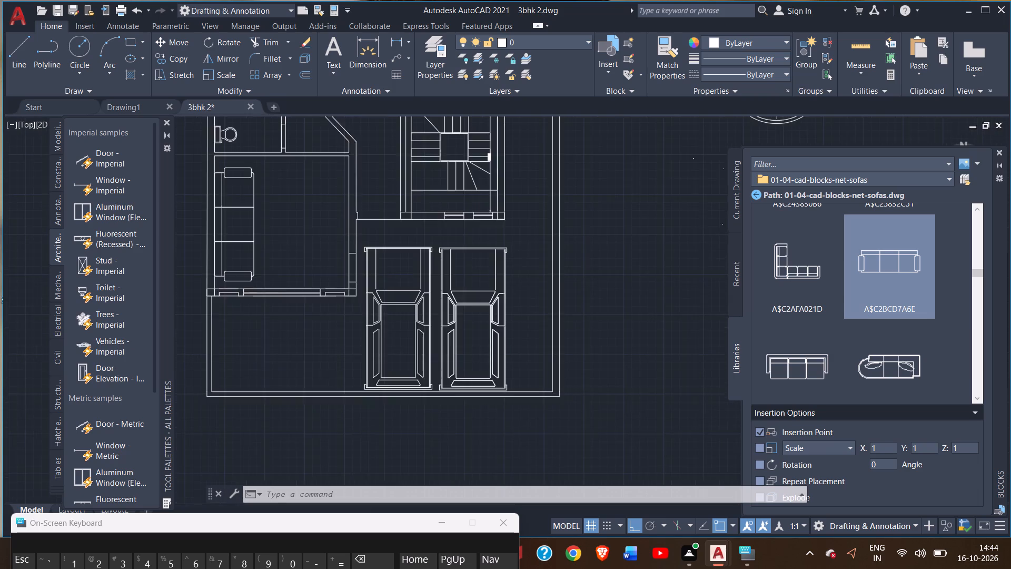
pyautogui.moveTo(336, 279); pyautogui.dragTo(395, 288, button='middle')
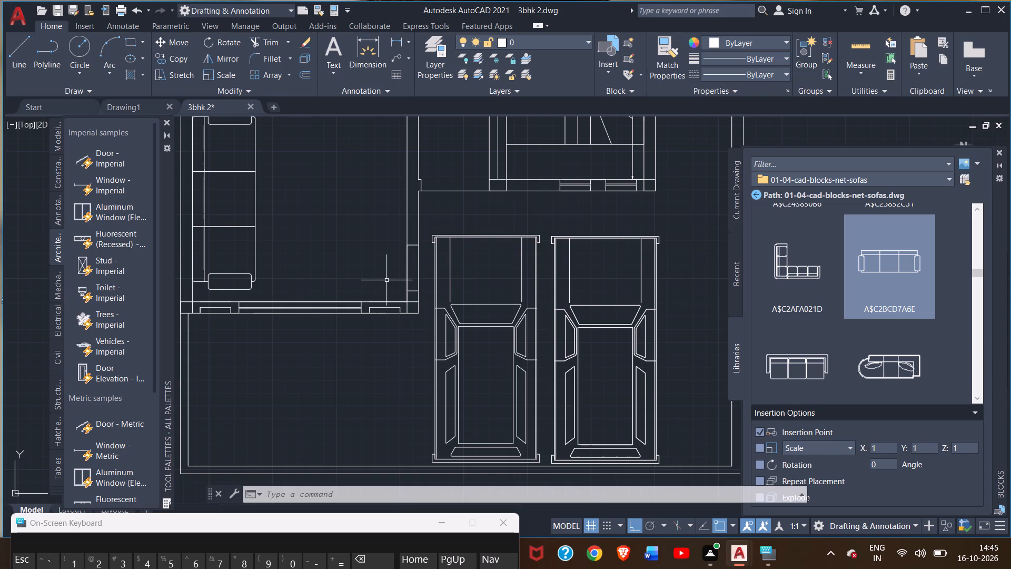
# Examine the sofa in the central living area and the open space around it up close.
pyautogui.scroll(-2, 372, 270)
pyautogui.moveTo(366, 261); pyautogui.dragTo(368, 266, button='middle')
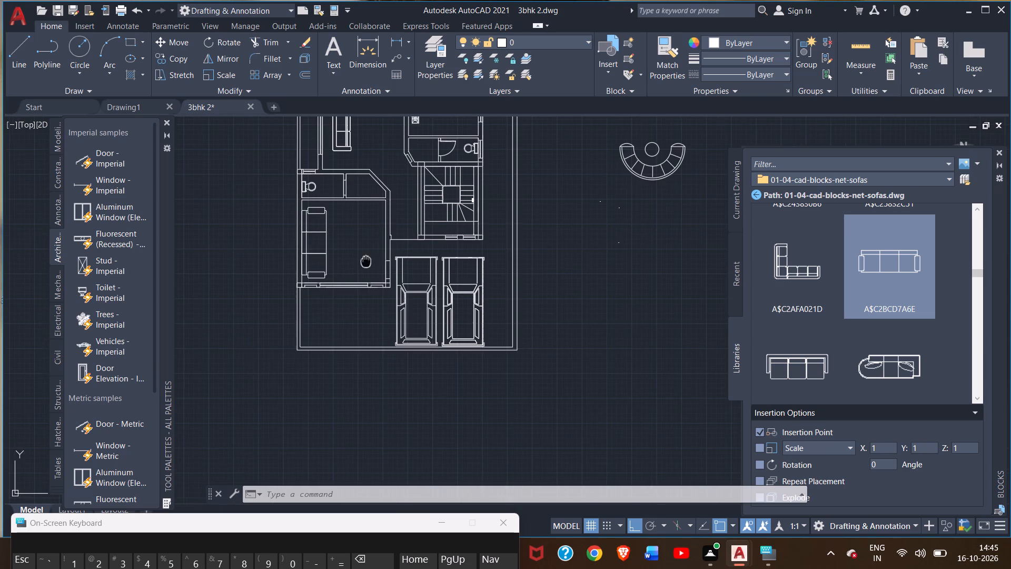
pyautogui.moveTo(368, 266); pyautogui.dragTo(380, 311, button='middle')
pyautogui.moveTo(368, 250); pyautogui.dragTo(381, 338, button='middle')
pyautogui.scroll(1, 381, 338)
pyautogui.moveTo(409, 244); pyautogui.dragTo(410, 340, button='middle')
pyautogui.scroll(2, 386, 300)
pyautogui.rightClick(378, 252)
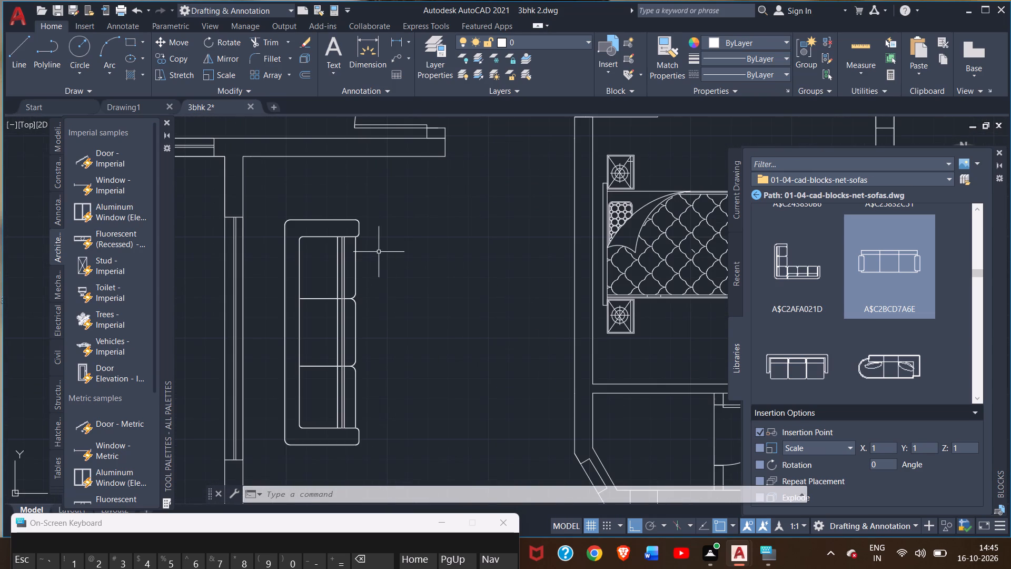
# Move the sofa in the central living area a short distance straight left toward the windowed wall.
pyautogui.click(387, 237)
pyautogui.click(348, 233)
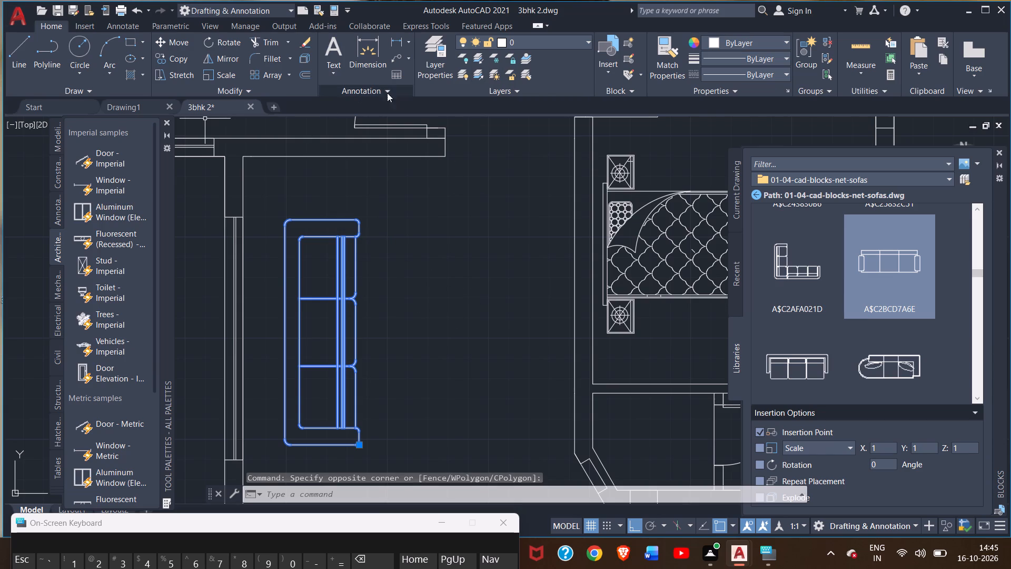
pyautogui.doubleClick(176, 44)
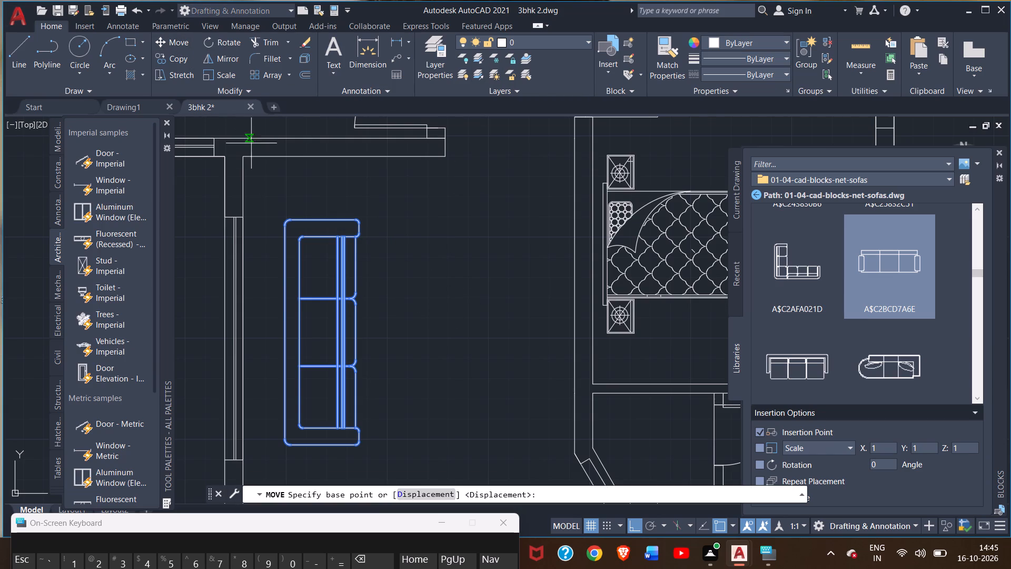
pyautogui.moveTo(301, 296); pyautogui.dragTo(298, 296)
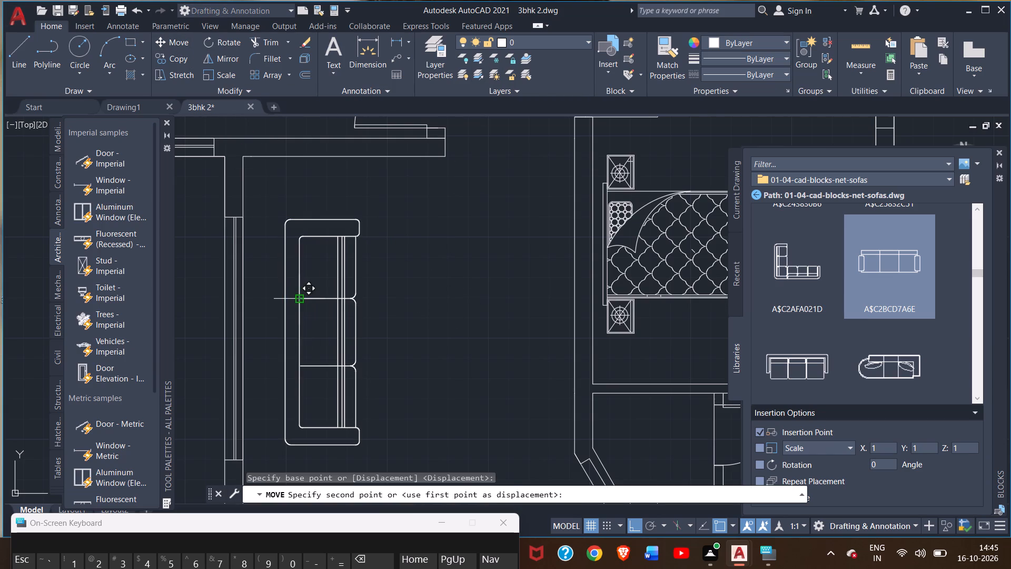
pyautogui.moveTo(298, 296); pyautogui.dragTo(291, 296)
pyautogui.moveTo(291, 296); pyautogui.dragTo(285, 297)
pyautogui.doubleClick(284, 297)
pyautogui.doubleClick(281, 297)
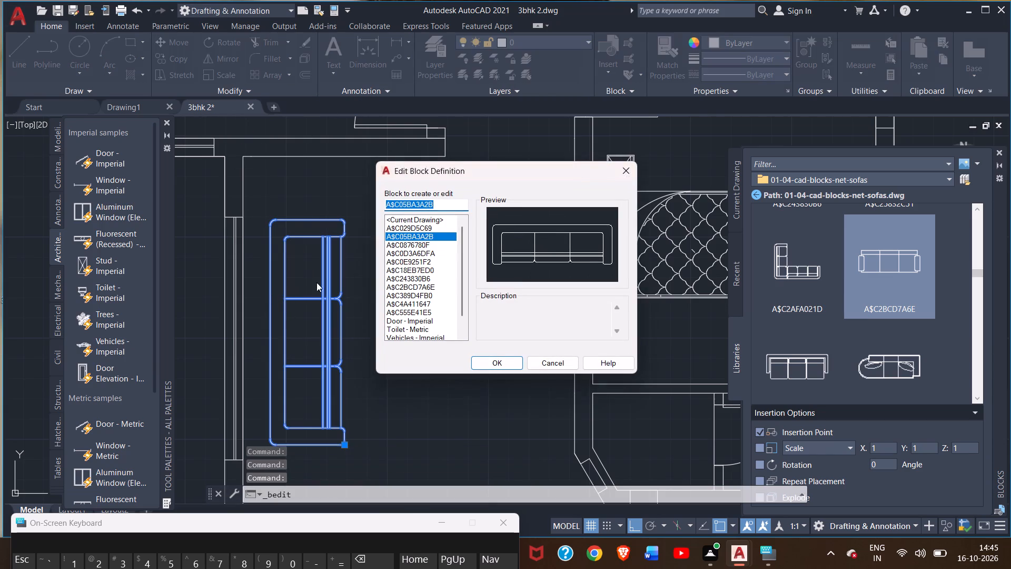
pyautogui.doubleClick(625, 173)
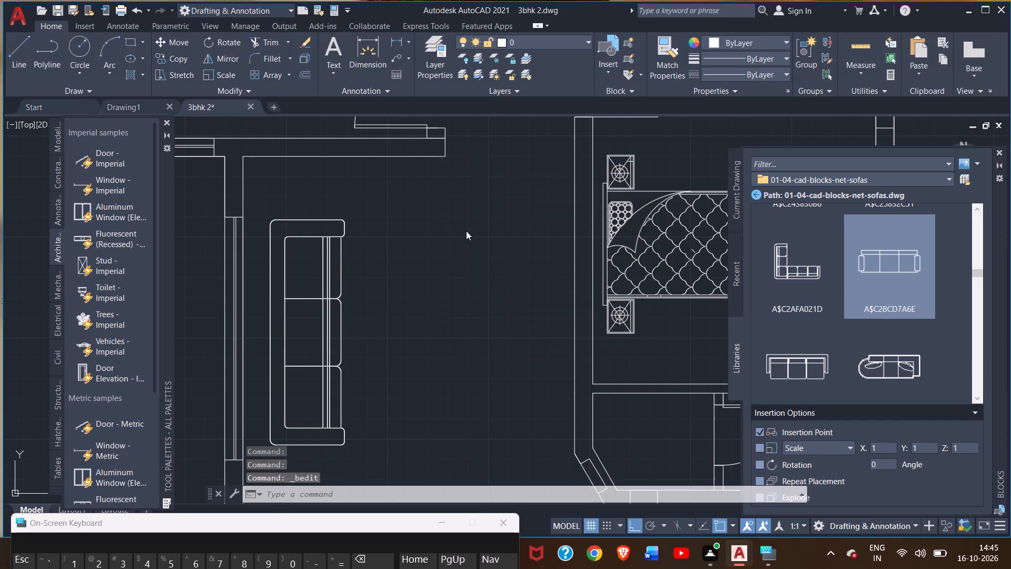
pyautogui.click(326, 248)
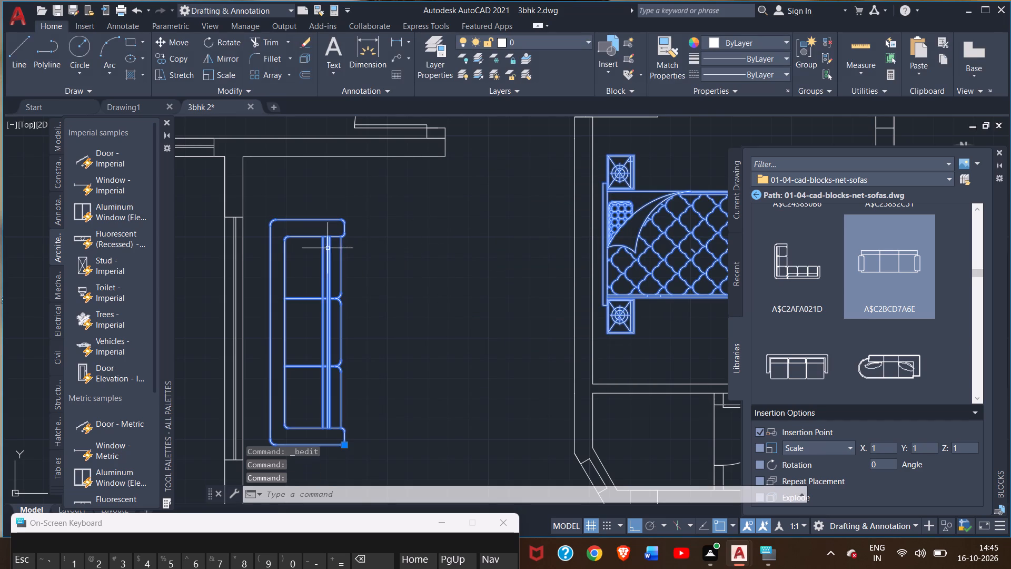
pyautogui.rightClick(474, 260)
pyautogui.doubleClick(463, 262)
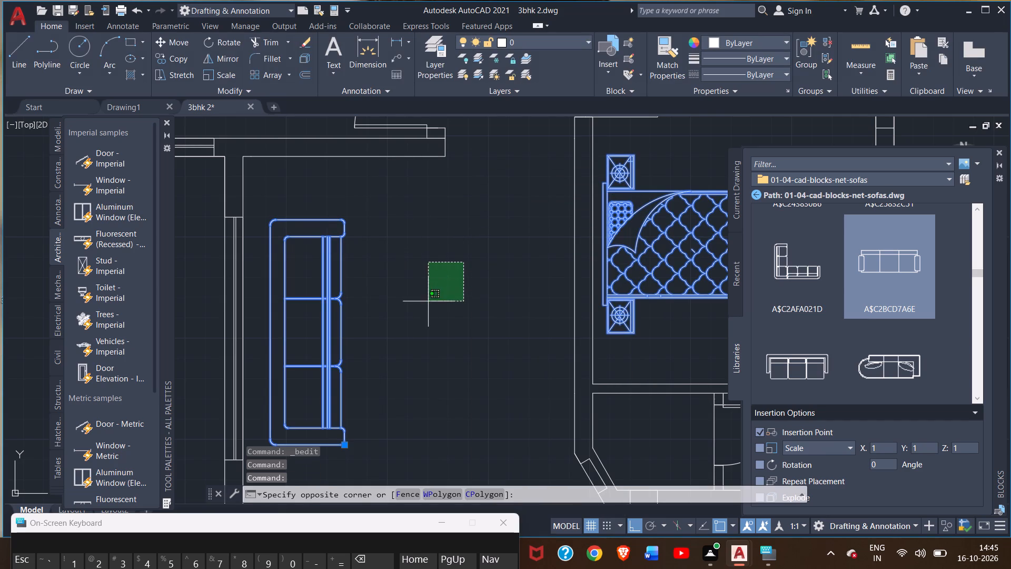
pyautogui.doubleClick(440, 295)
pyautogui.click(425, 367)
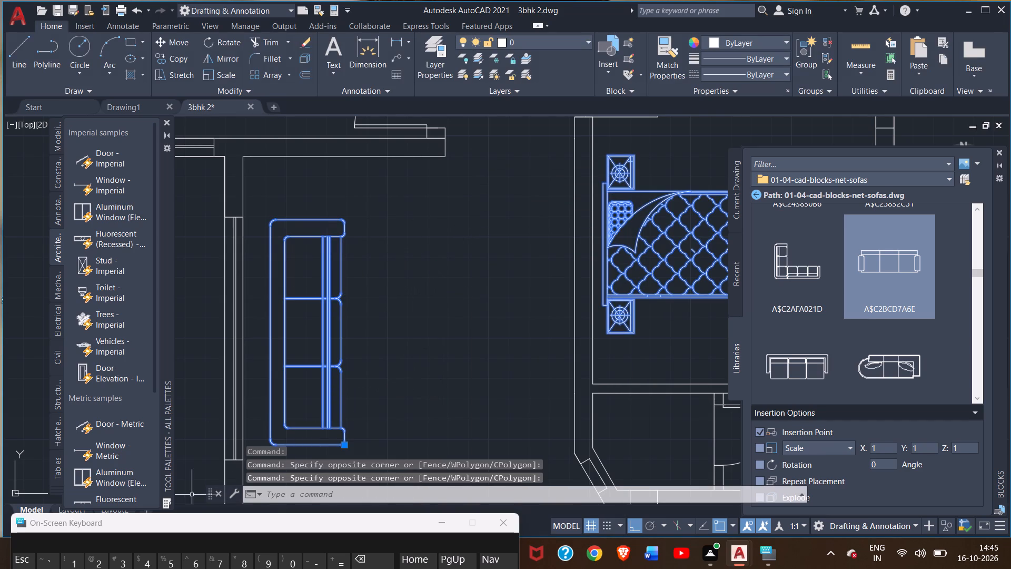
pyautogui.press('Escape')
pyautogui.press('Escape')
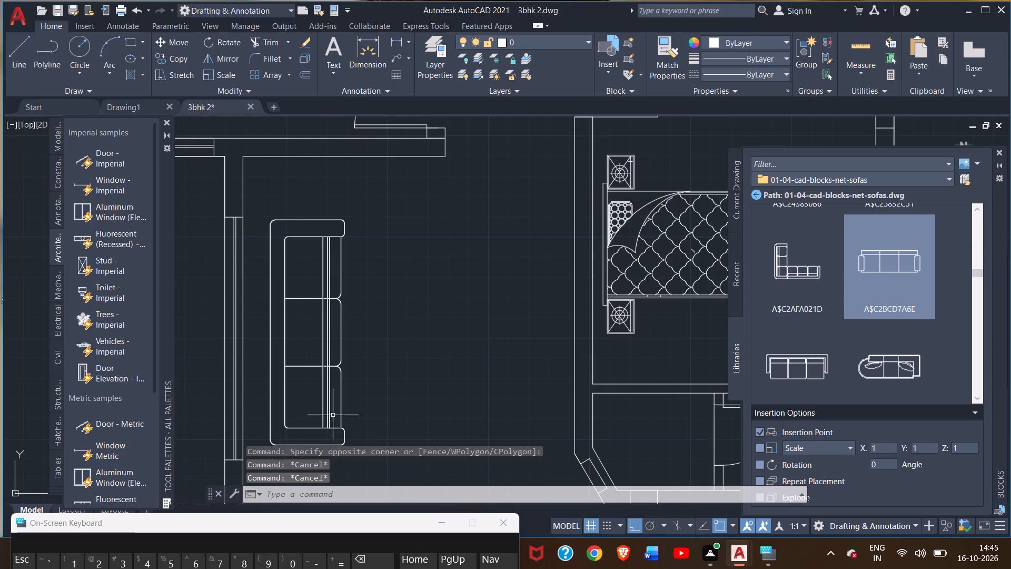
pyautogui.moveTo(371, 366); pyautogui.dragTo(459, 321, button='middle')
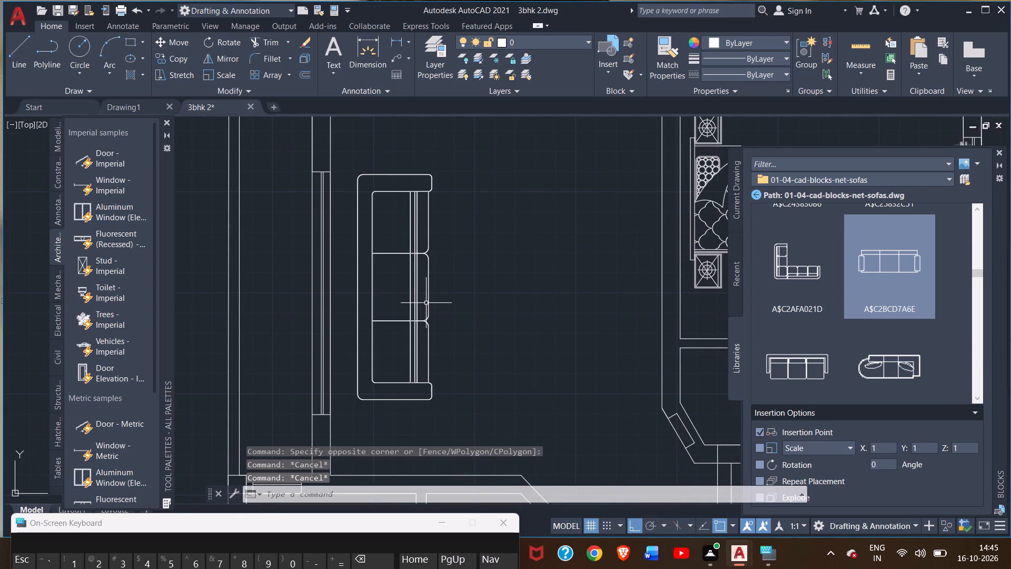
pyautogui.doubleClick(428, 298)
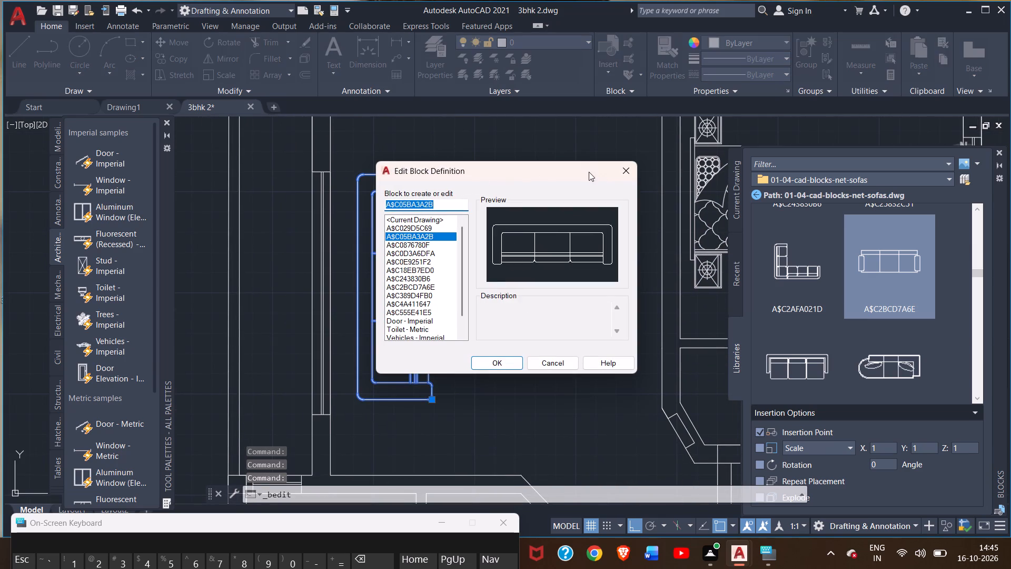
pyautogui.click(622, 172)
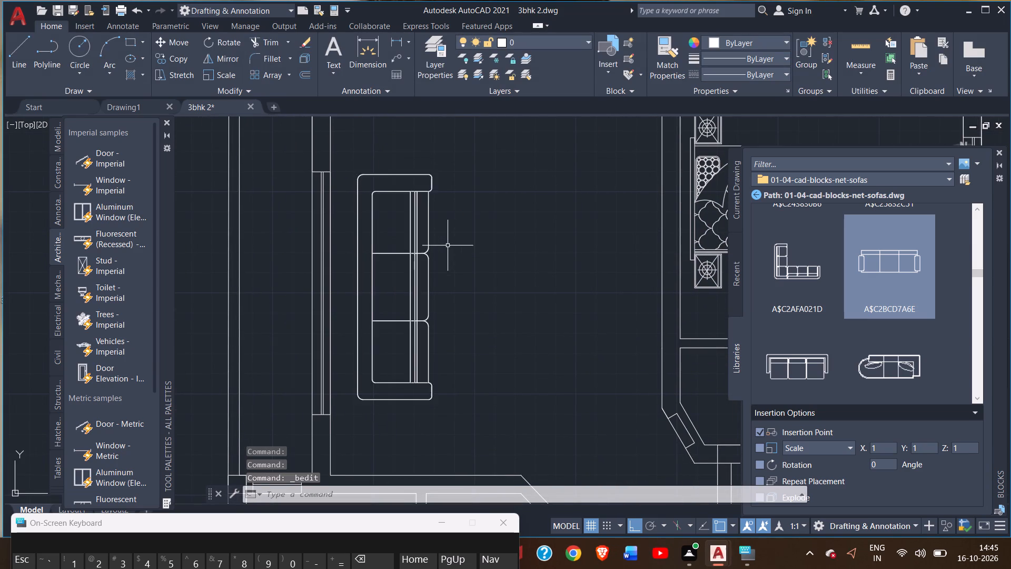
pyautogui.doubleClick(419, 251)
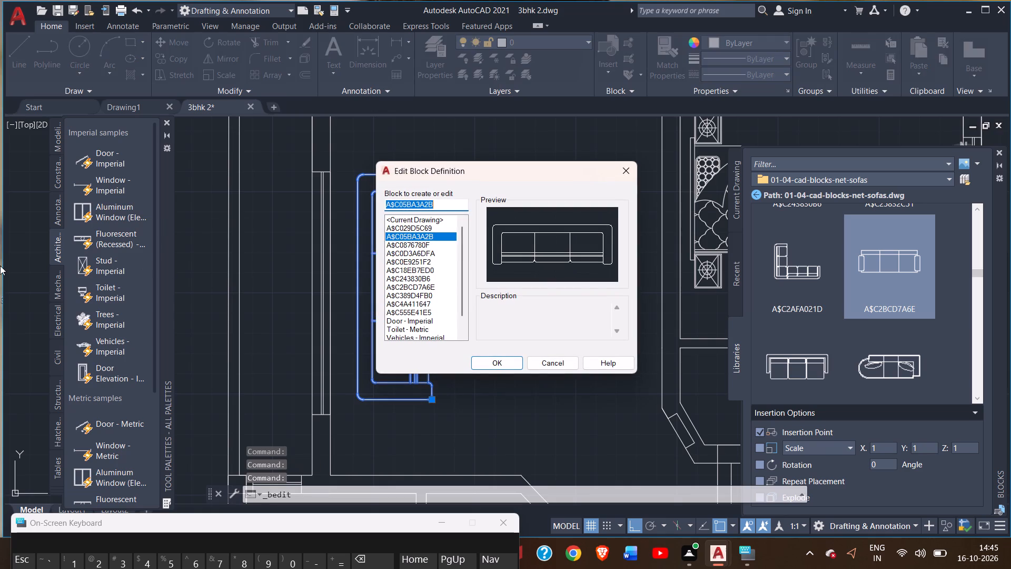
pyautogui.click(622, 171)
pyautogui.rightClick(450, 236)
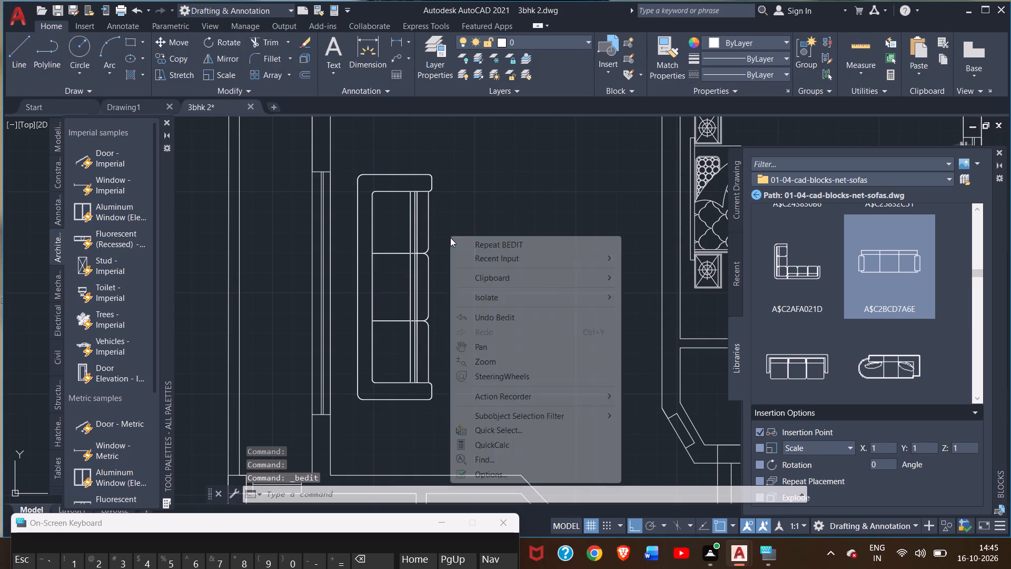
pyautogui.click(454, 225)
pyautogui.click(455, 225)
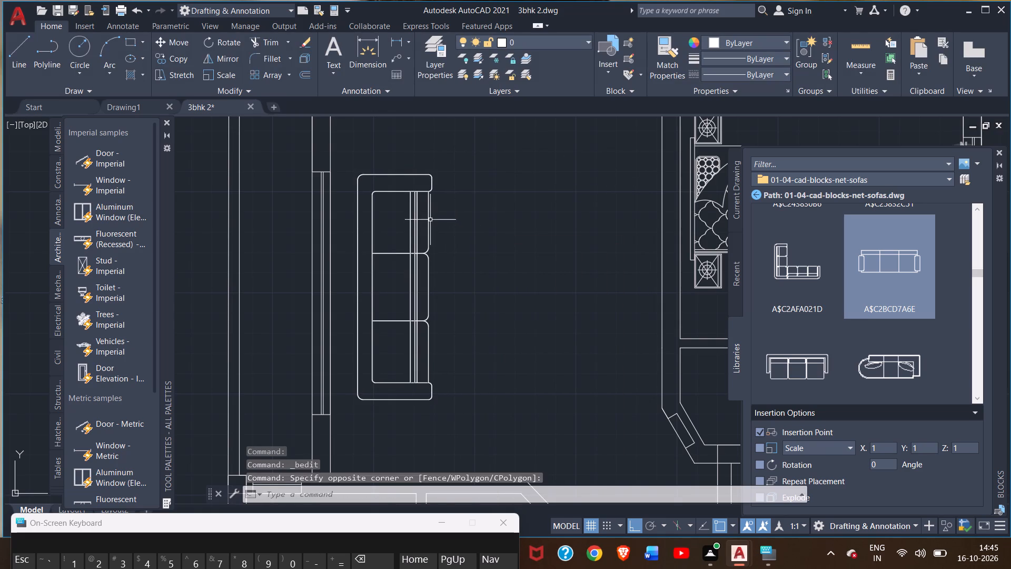
# Move the central living area's sofa slightly farther left, leaving a narrow gap to the windowed wall.
pyautogui.click(417, 192)
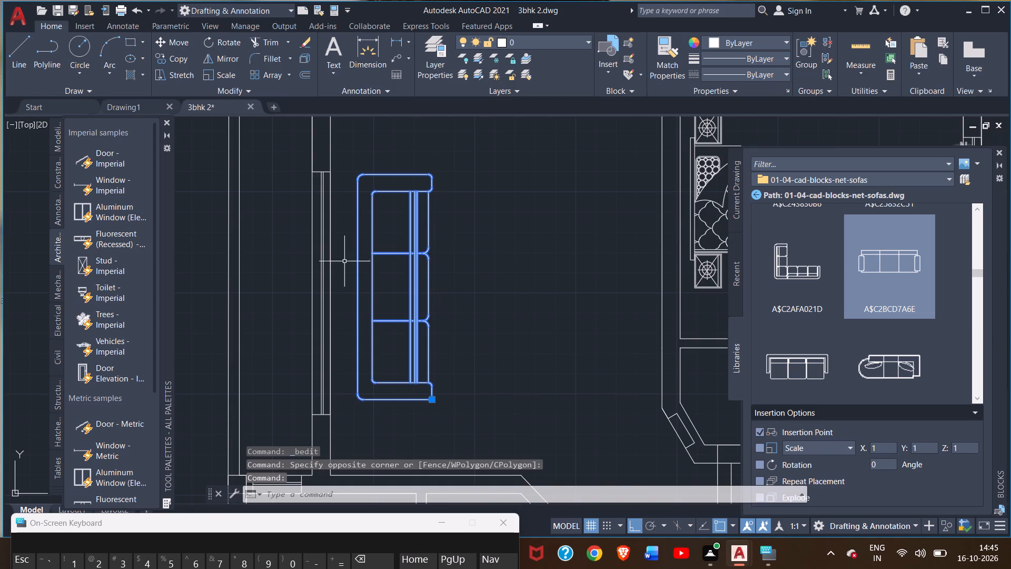
pyautogui.click(164, 44)
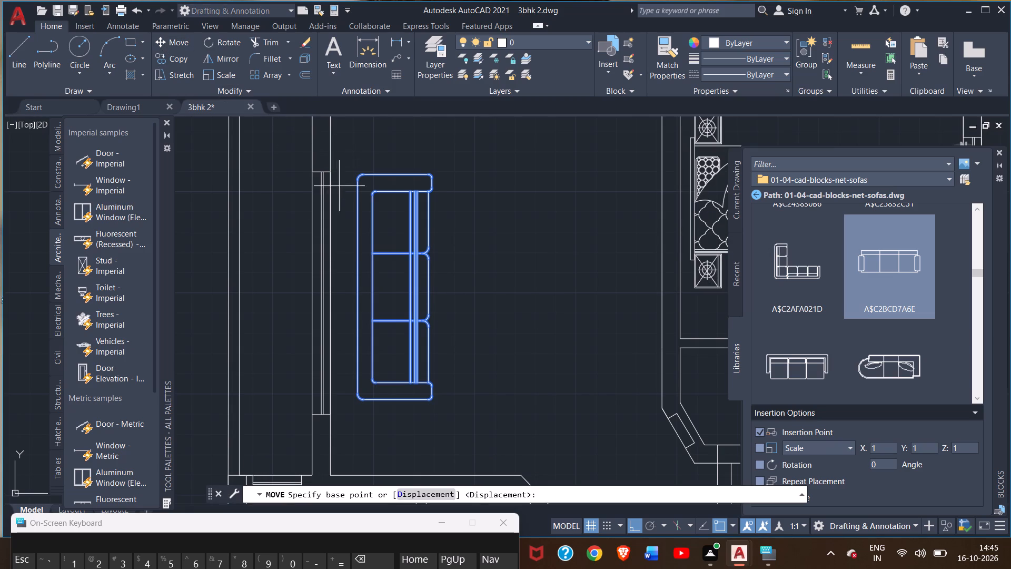
pyautogui.moveTo(371, 251); pyautogui.dragTo(363, 254)
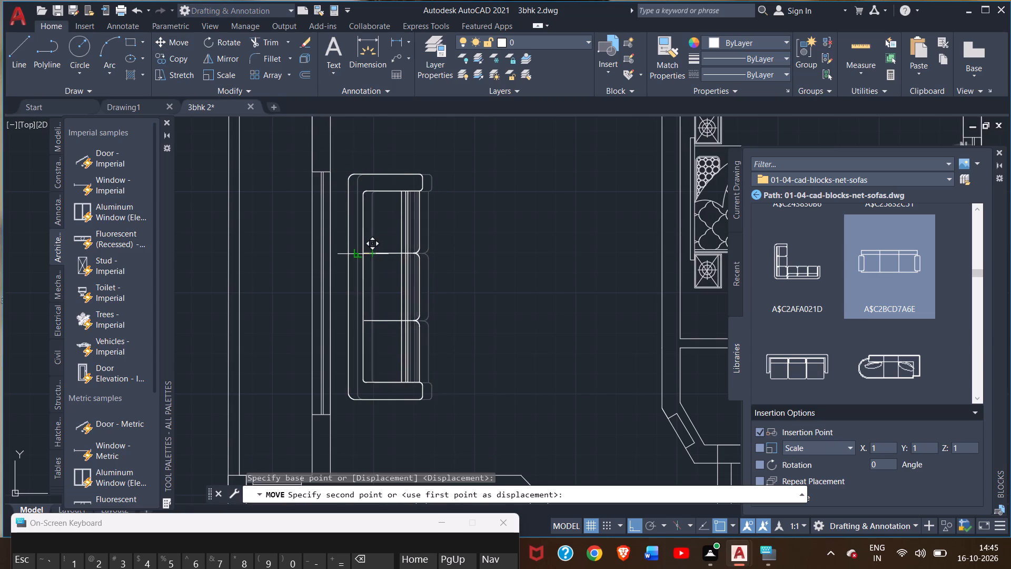
pyautogui.moveTo(363, 254); pyautogui.dragTo(362, 254)
pyautogui.tripleClick(362, 254)
pyautogui.tripleClick(361, 254)
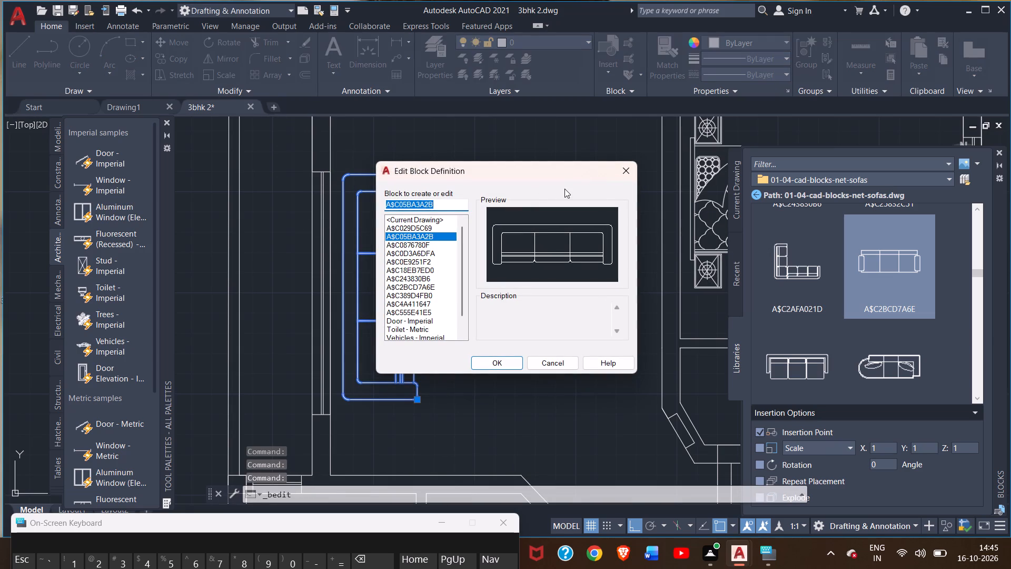
pyautogui.click(619, 175)
# Move the front room's three-seat sofa slightly right so its back stands just off the left-hand wall.
pyautogui.scroll(-2, 537, 195)
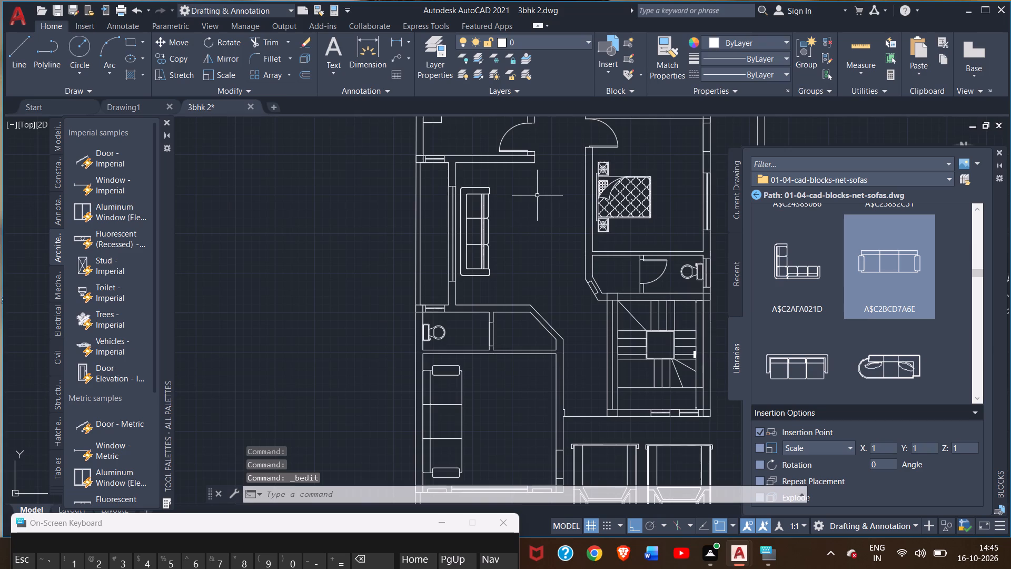
pyautogui.scroll(-1, 537, 198)
pyautogui.moveTo(537, 208); pyautogui.dragTo(537, 221, button='middle')
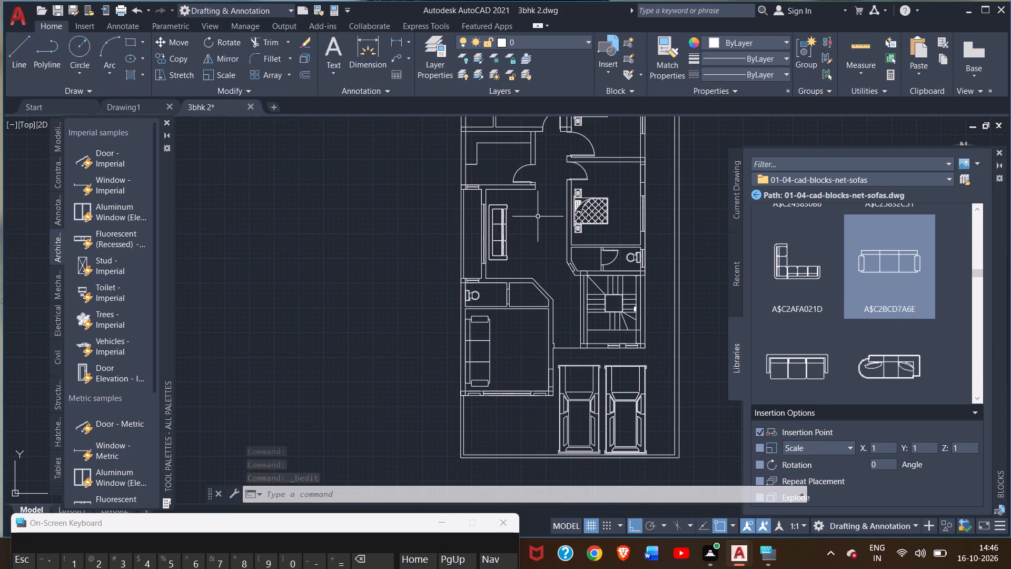
pyautogui.moveTo(528, 260); pyautogui.dragTo(520, 223, button='middle')
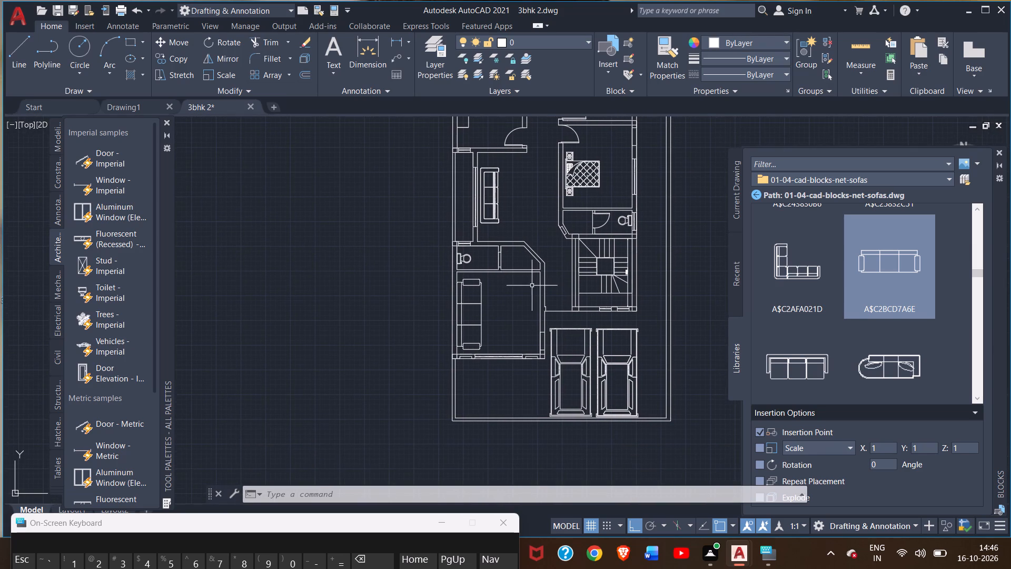
pyautogui.moveTo(523, 301); pyautogui.dragTo(526, 282, button='middle')
pyautogui.scroll(2, 494, 298)
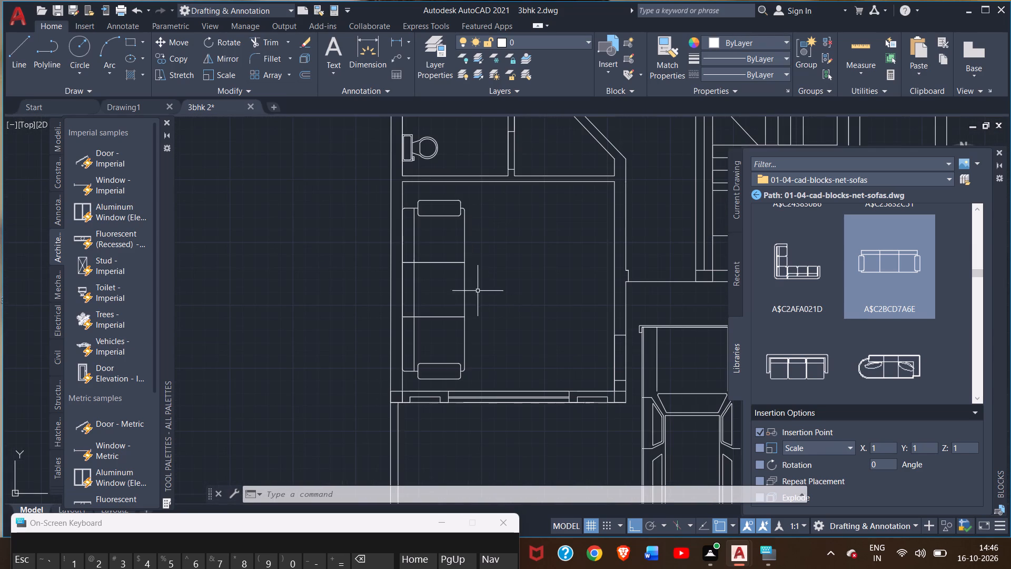
pyautogui.click(463, 262)
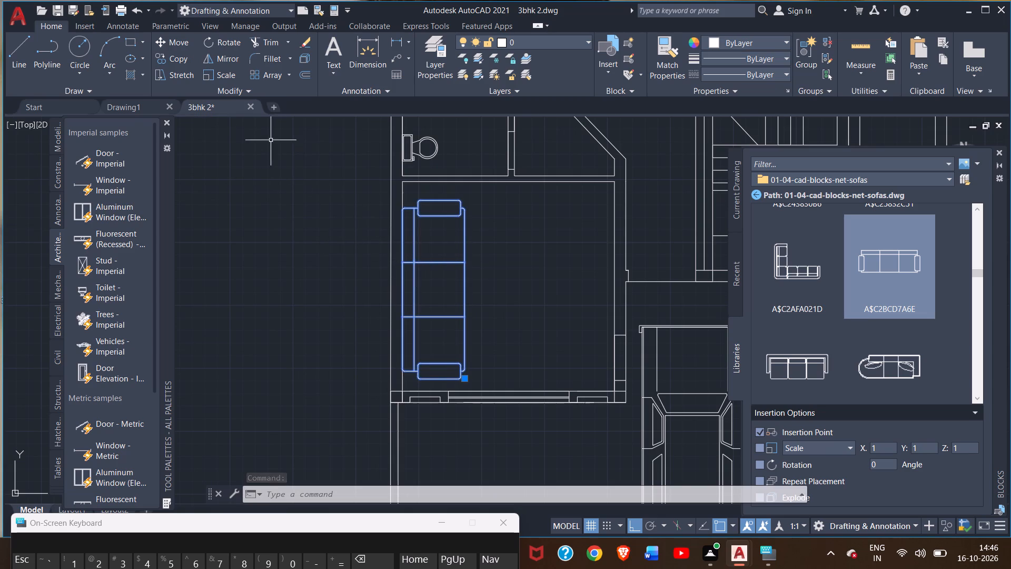
pyautogui.doubleClick(185, 44)
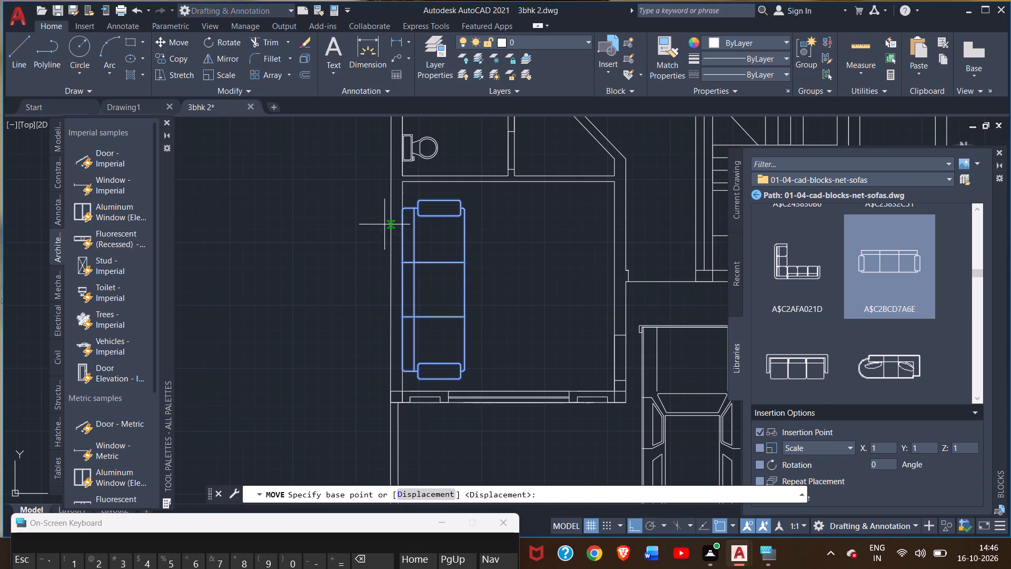
pyautogui.moveTo(413, 264); pyautogui.dragTo(420, 264)
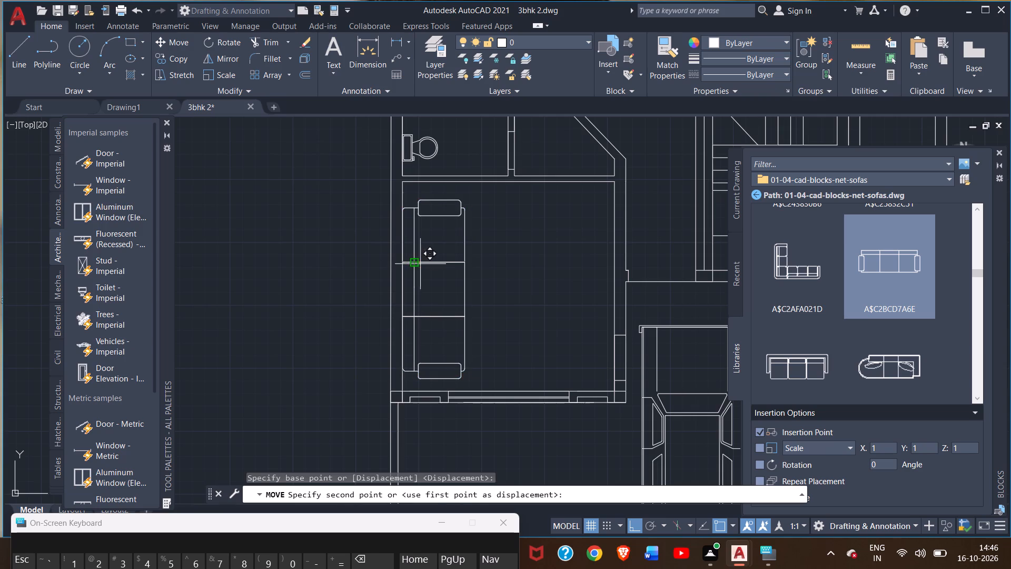
pyautogui.moveTo(420, 264); pyautogui.dragTo(422, 264)
pyautogui.doubleClick(422, 264)
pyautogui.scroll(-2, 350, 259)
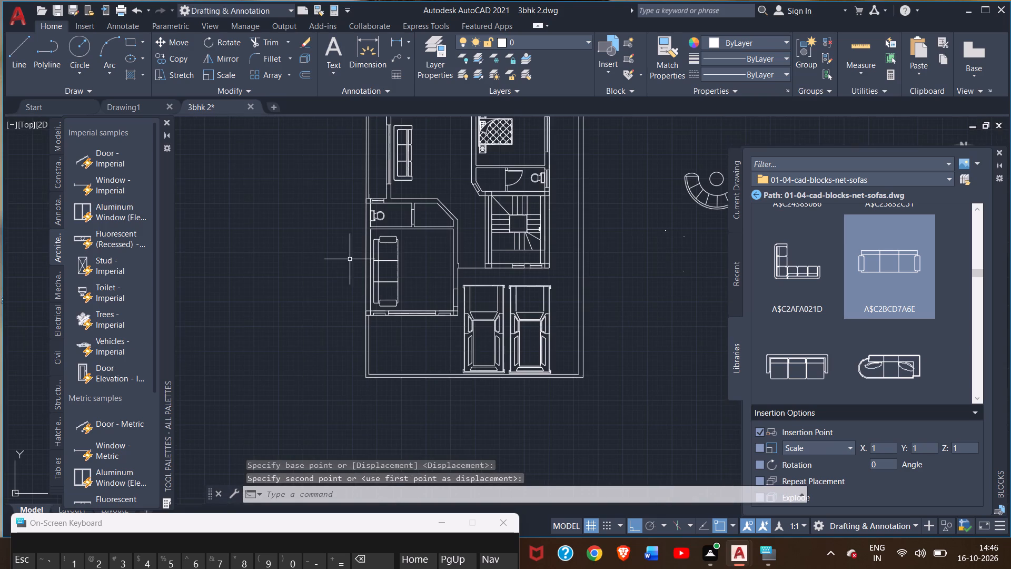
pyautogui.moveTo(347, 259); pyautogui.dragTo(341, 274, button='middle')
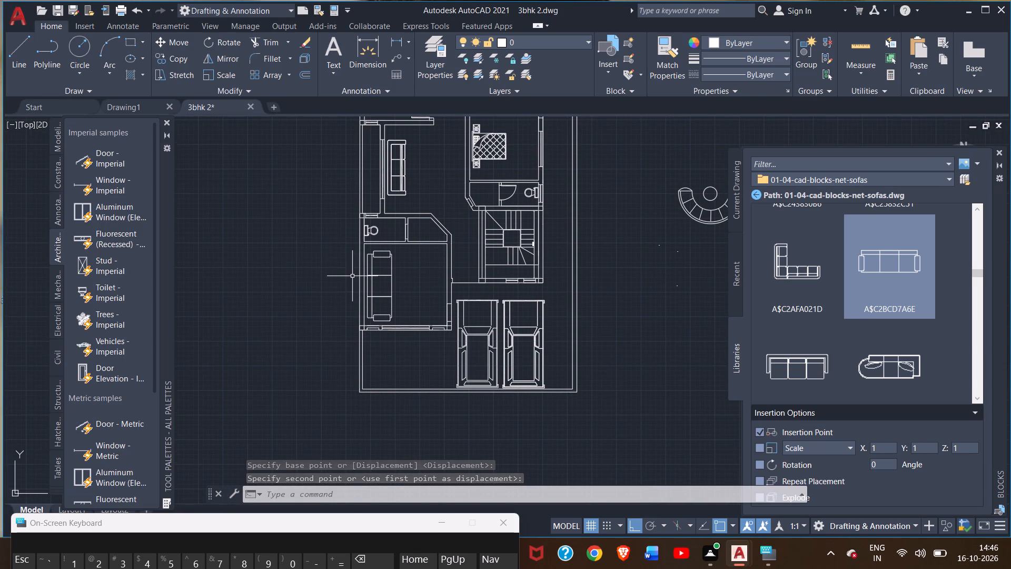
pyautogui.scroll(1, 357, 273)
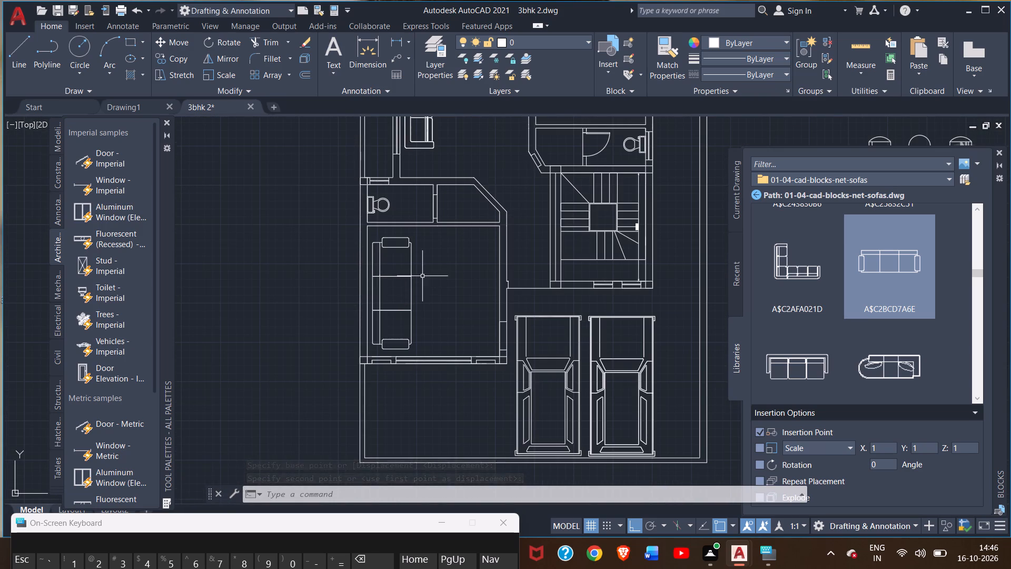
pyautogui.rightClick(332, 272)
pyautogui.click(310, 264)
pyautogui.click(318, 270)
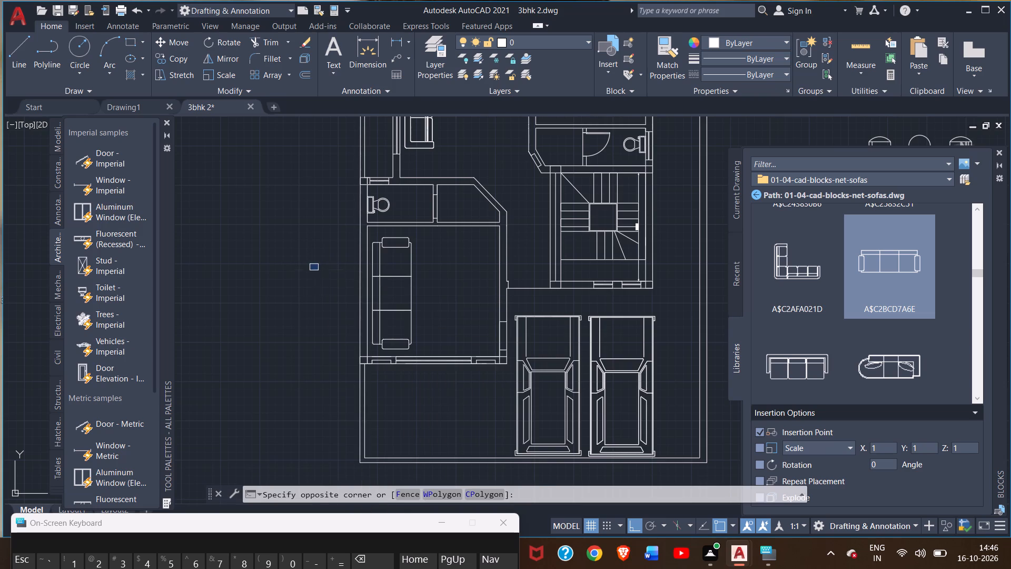
# Examine the tiny stray blocks outside the plan below the curved sofa, closing in on the miniature three-seat sofa.
pyautogui.scroll(-2, 319, 304)
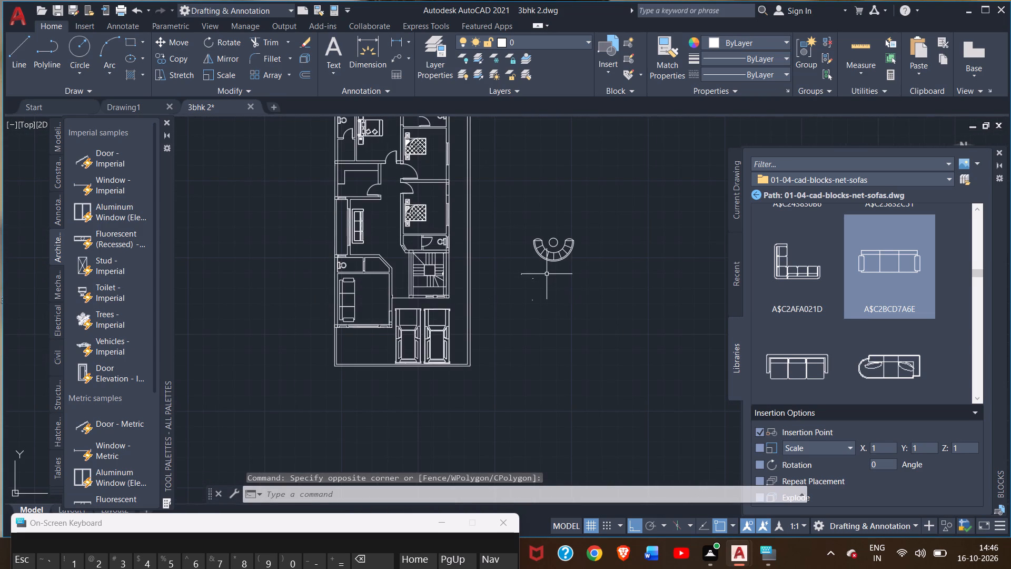
pyautogui.scroll(1, 547, 273)
pyautogui.scroll(2, 501, 290)
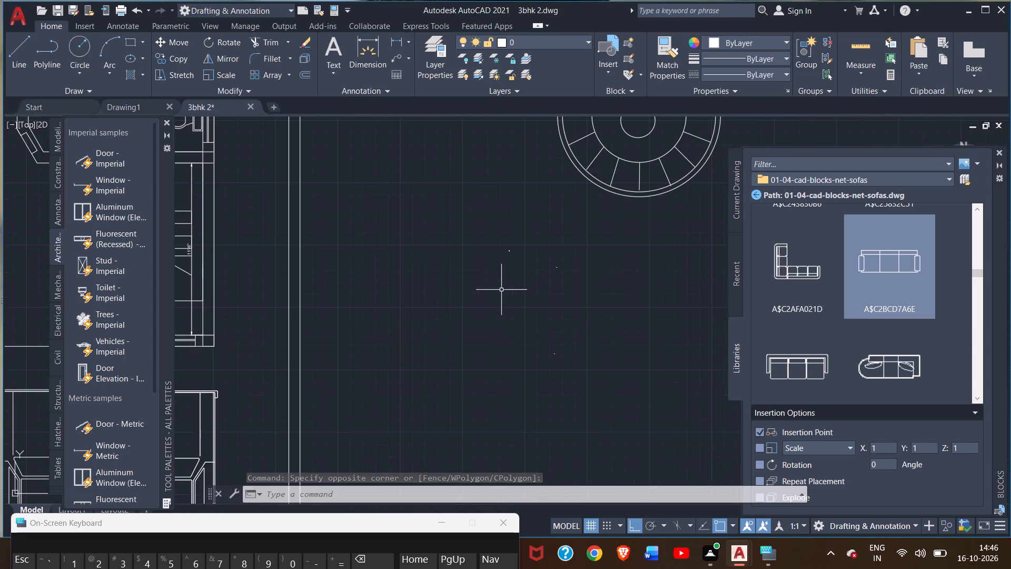
pyautogui.scroll(3, 505, 267)
pyautogui.scroll(4, 514, 205)
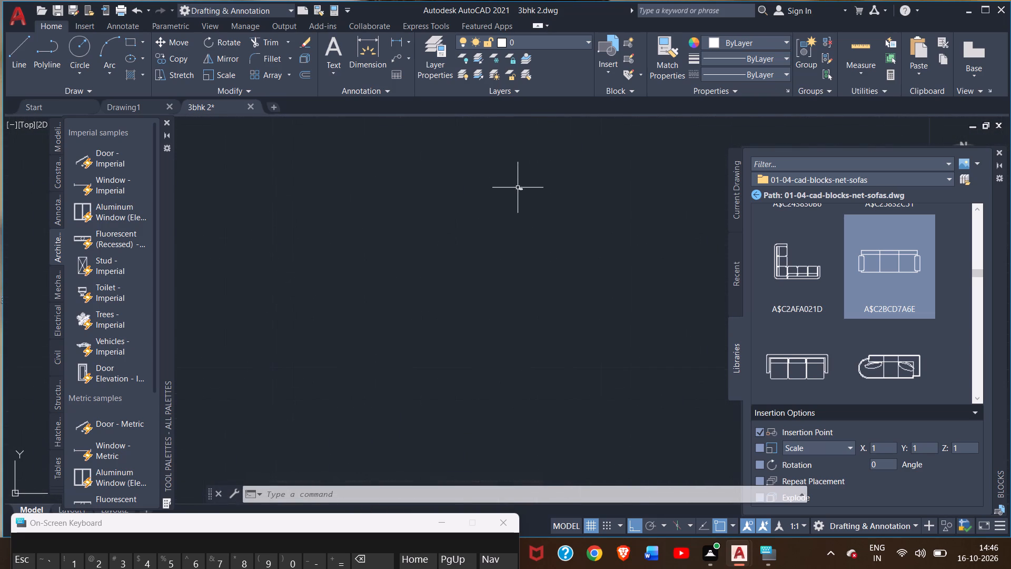
pyautogui.scroll(7, 518, 188)
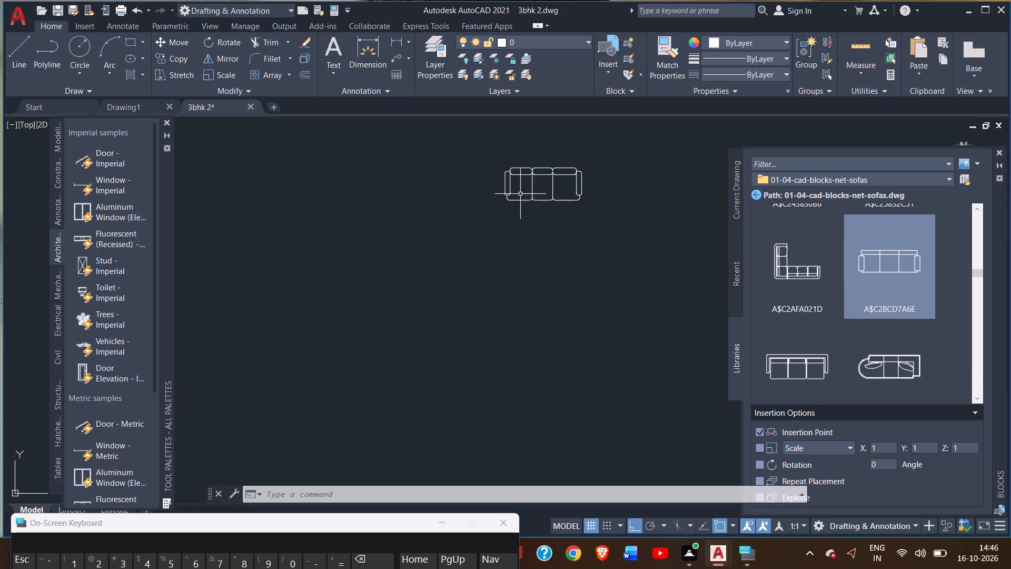
# Examine the tiny stray blocks outside the plan, closing in on the miniature two-seat sofa.
pyautogui.scroll(-6, 516, 221)
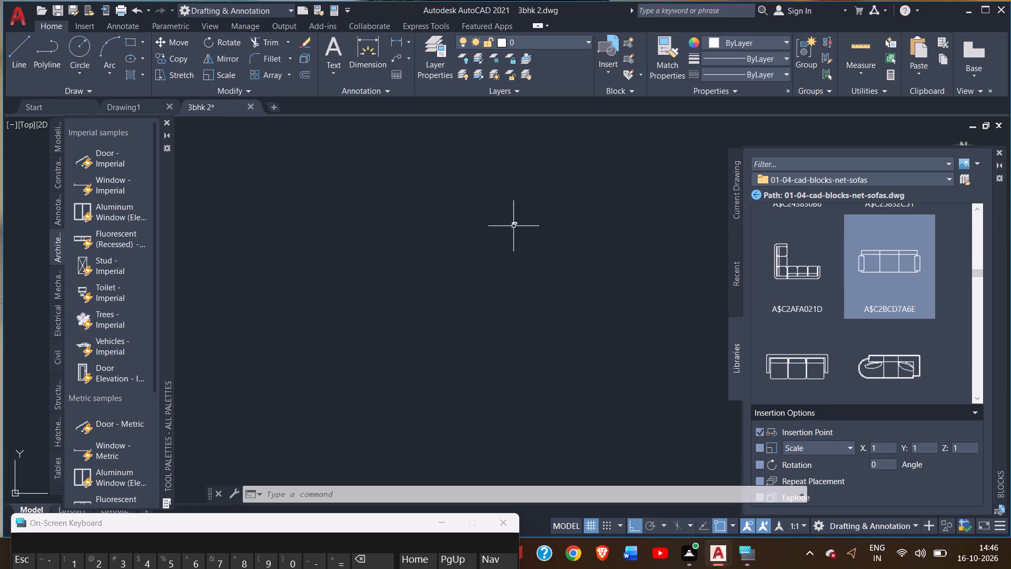
pyautogui.scroll(-6, 513, 226)
pyautogui.scroll(8, 626, 268)
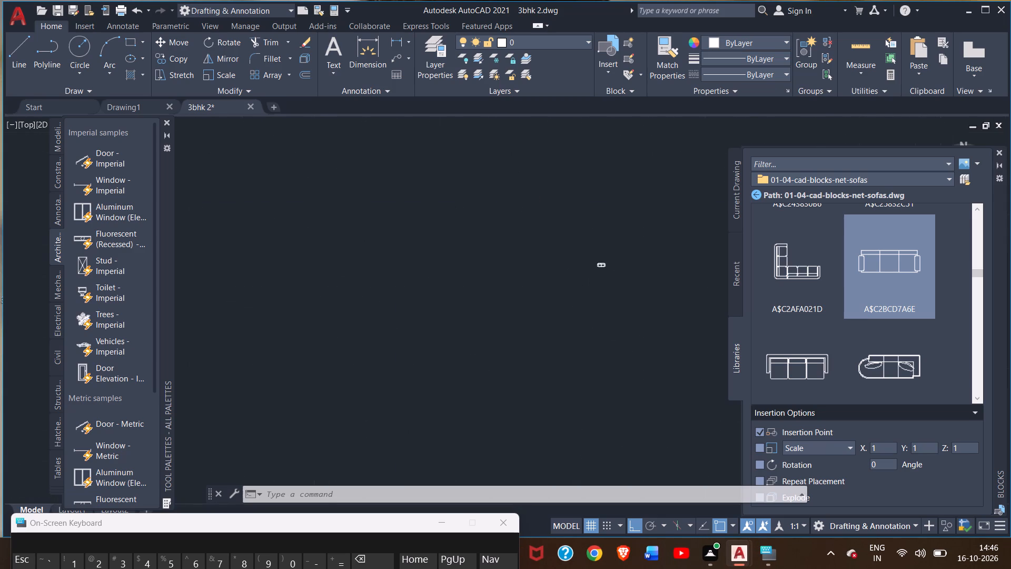
pyautogui.scroll(5, 623, 268)
pyautogui.scroll(2, 499, 251)
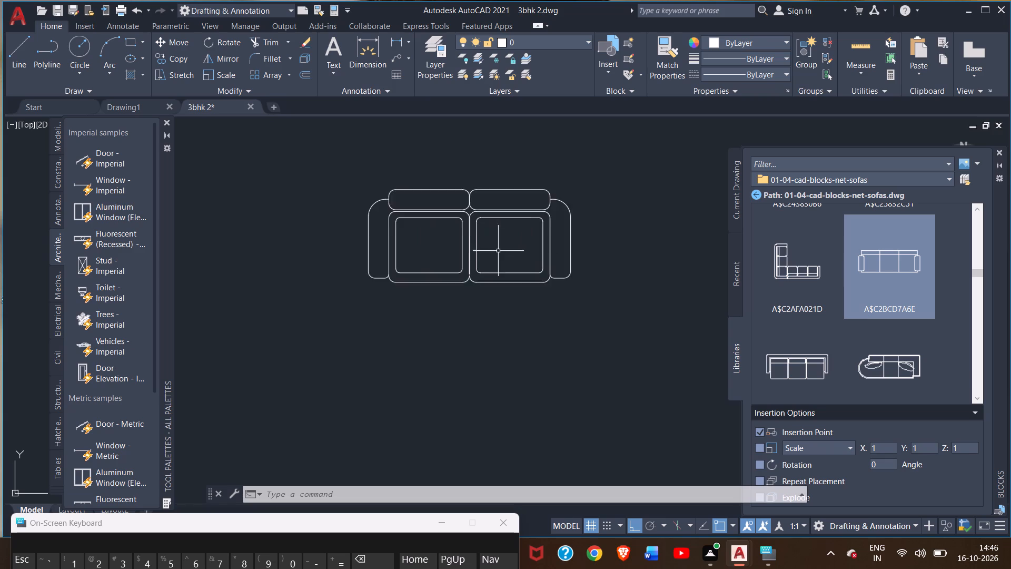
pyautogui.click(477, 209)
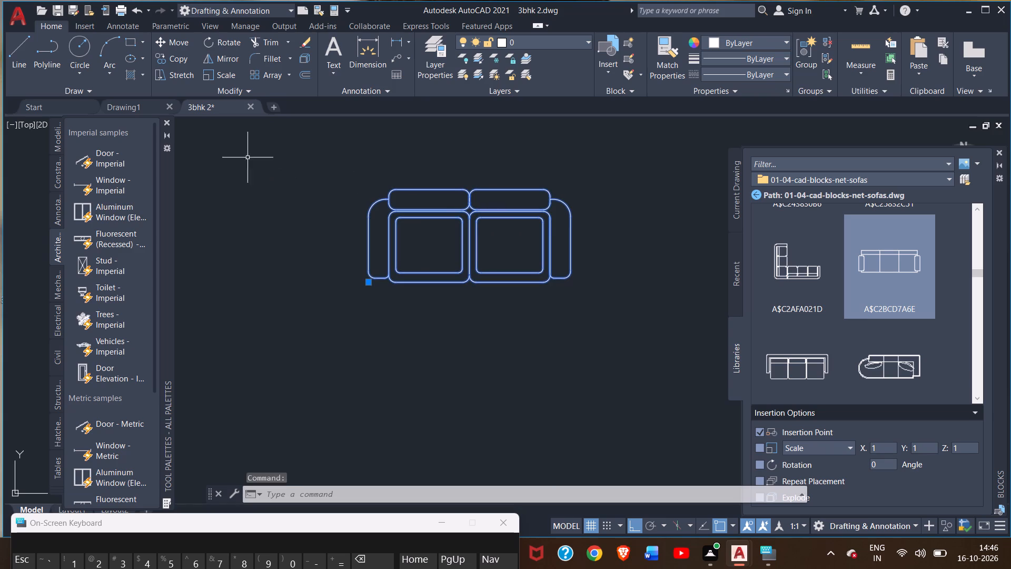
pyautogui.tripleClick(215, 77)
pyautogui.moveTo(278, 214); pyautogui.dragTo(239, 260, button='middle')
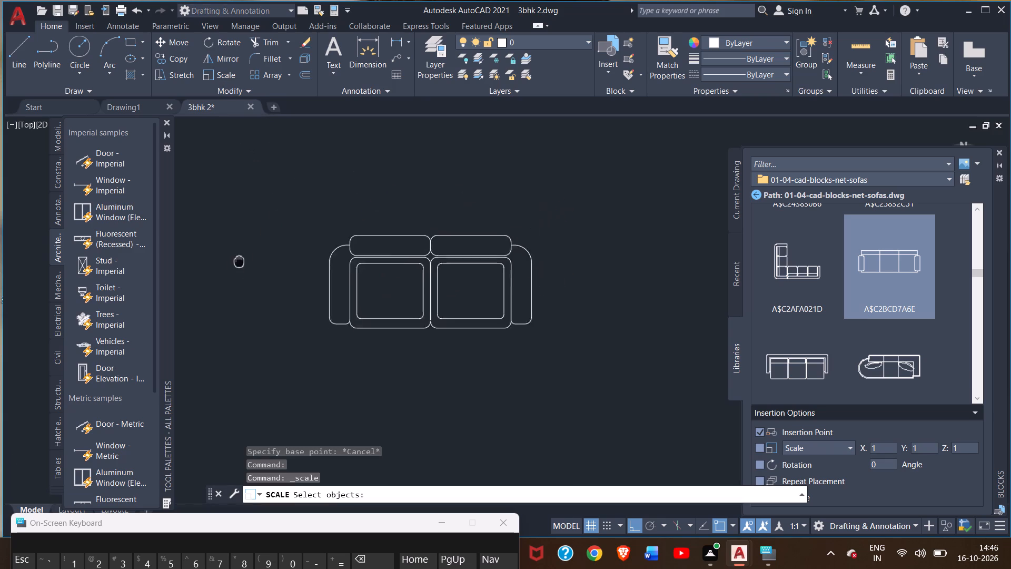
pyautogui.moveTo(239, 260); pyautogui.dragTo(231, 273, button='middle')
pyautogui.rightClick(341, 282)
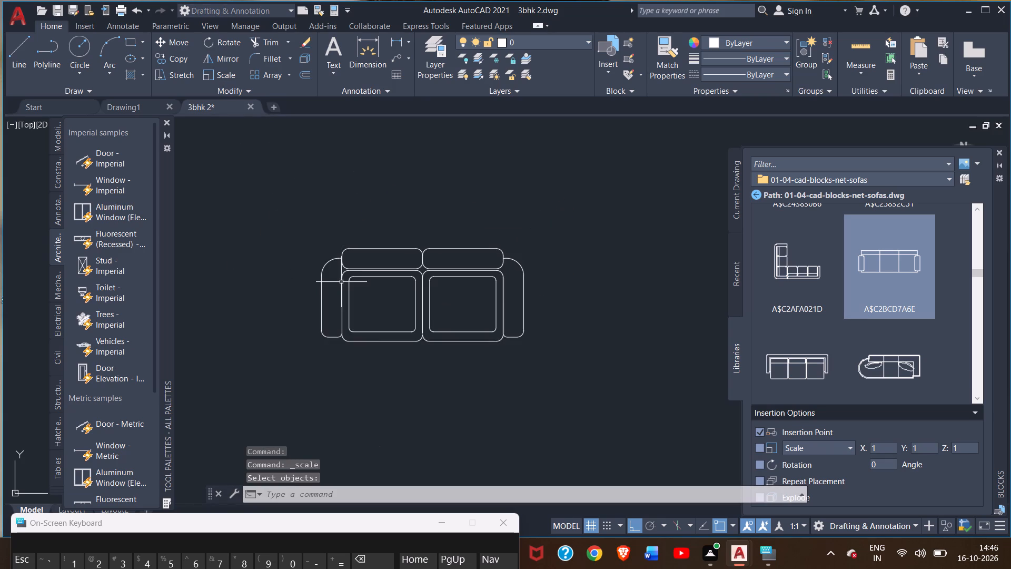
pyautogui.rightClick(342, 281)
# Scale the miniature two-seat sofa up about 2.5 times from its lower-left corner.
pyautogui.click(339, 279)
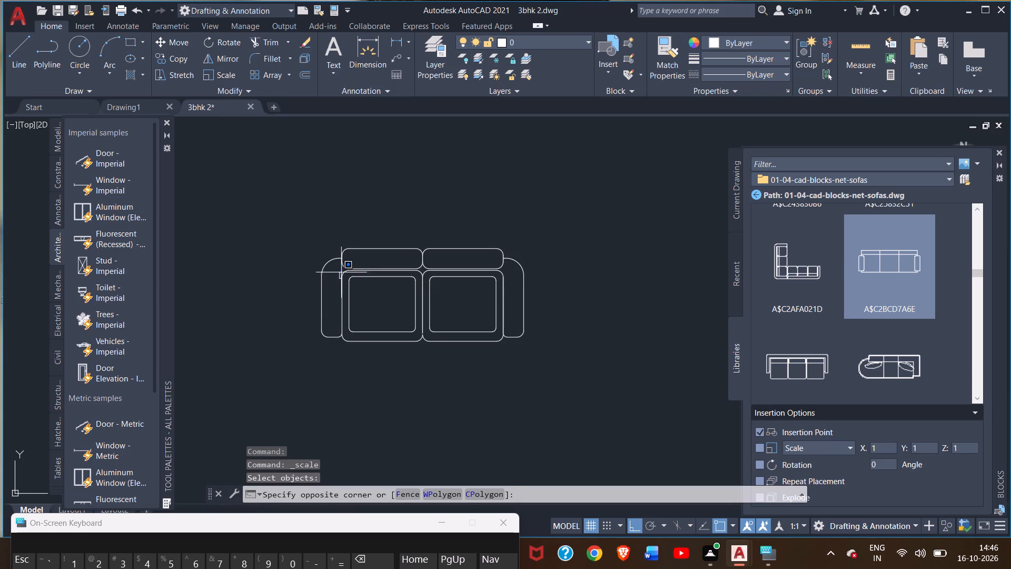
pyautogui.click(348, 266)
pyautogui.click(353, 269)
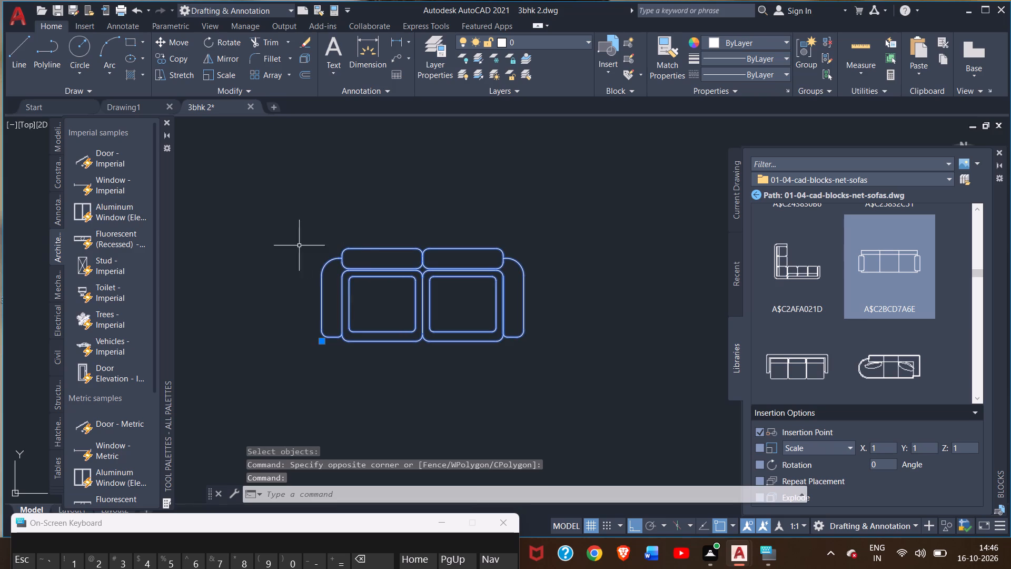
pyautogui.click(214, 75)
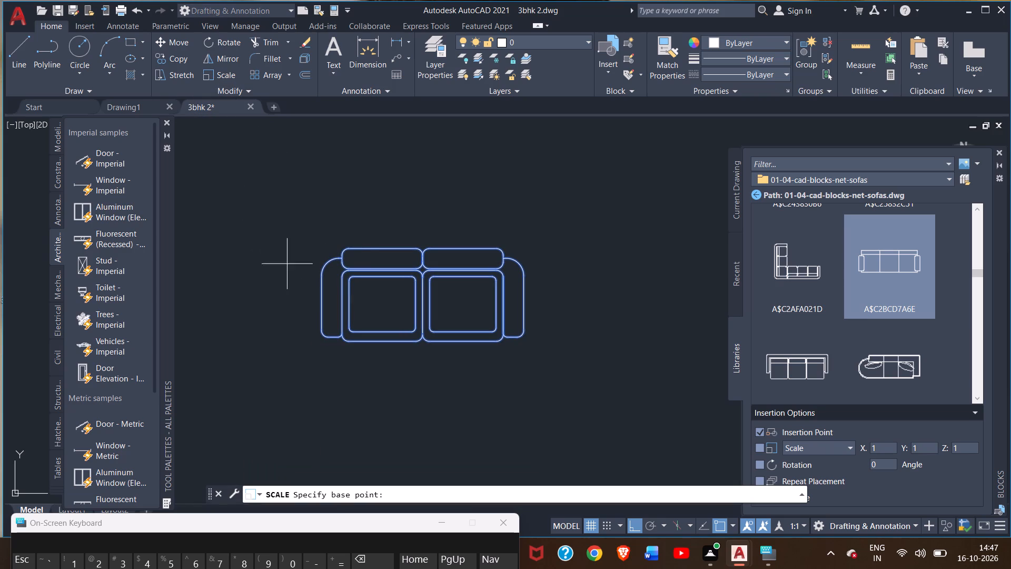
pyautogui.moveTo(323, 335); pyautogui.dragTo(340, 321)
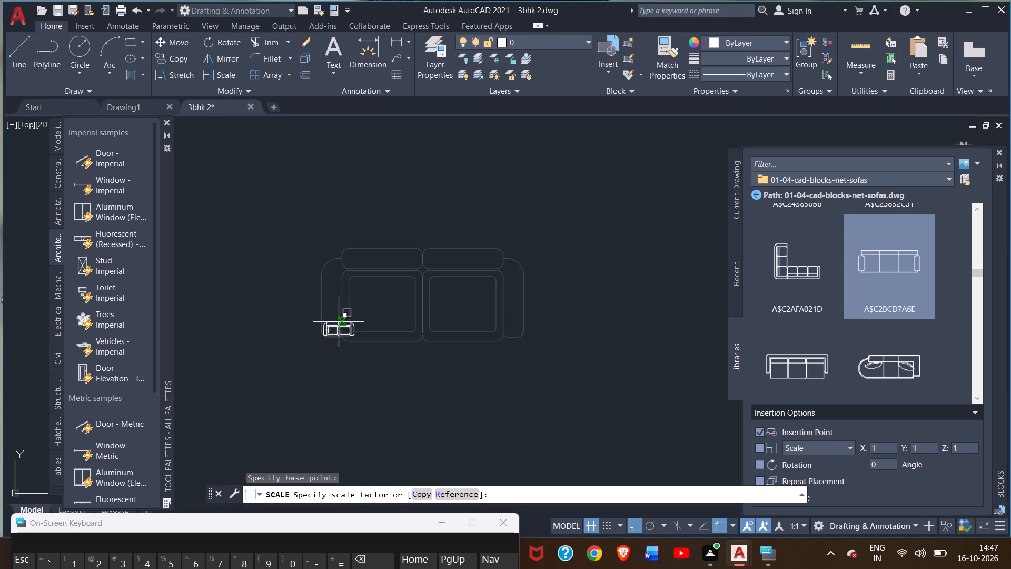
pyautogui.moveTo(340, 321); pyautogui.dragTo(572, 171)
pyautogui.moveTo(577, 170); pyautogui.dragTo(608, 164)
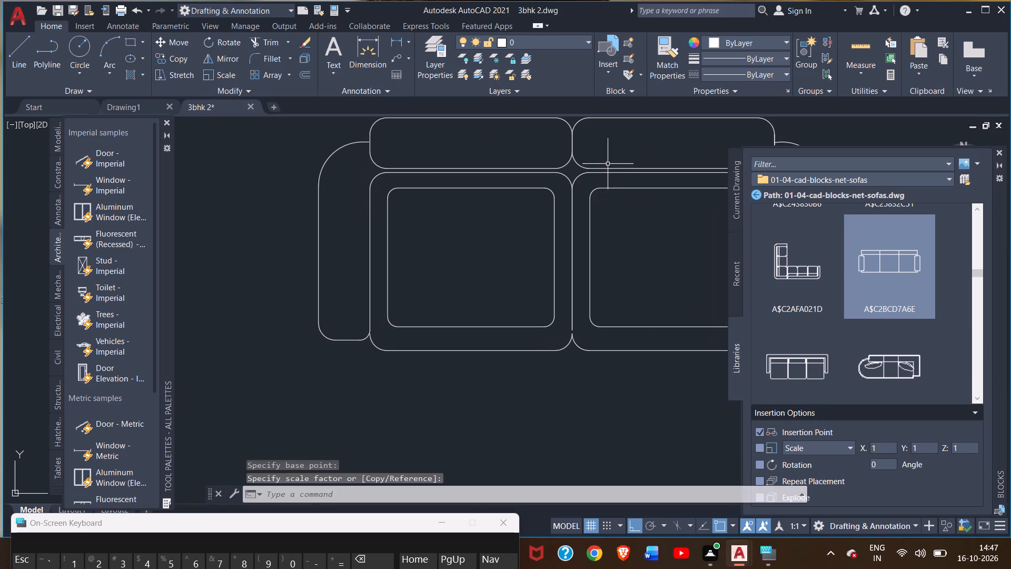
pyautogui.moveTo(608, 164); pyautogui.dragTo(612, 163)
# Check the two-seat sofa's size against the surrounding drawing and scale it up about 2.6 times from its lower-left corner.
pyautogui.doubleClick(612, 163)
pyautogui.click(563, 233)
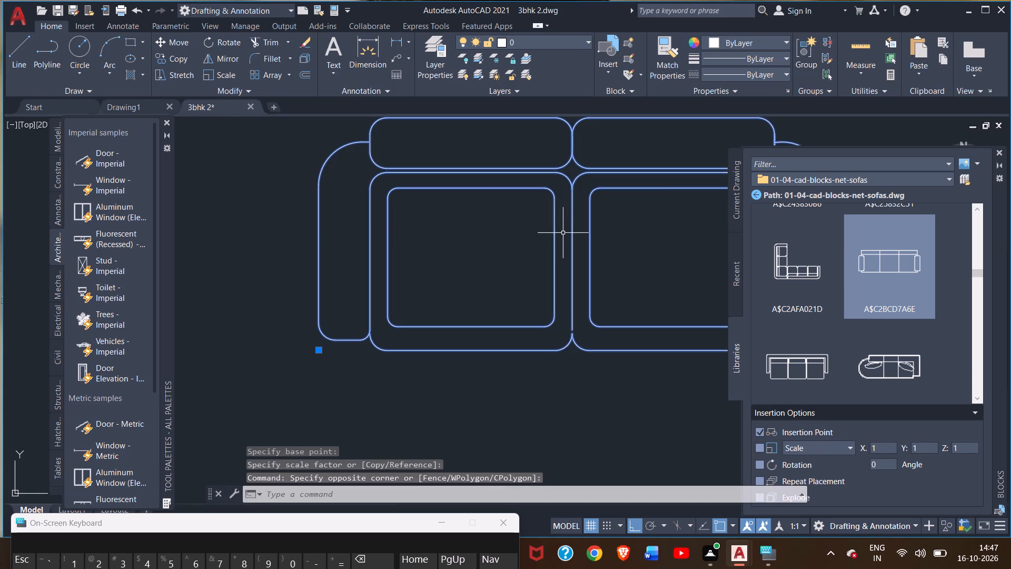
pyautogui.scroll(-10, 482, 269)
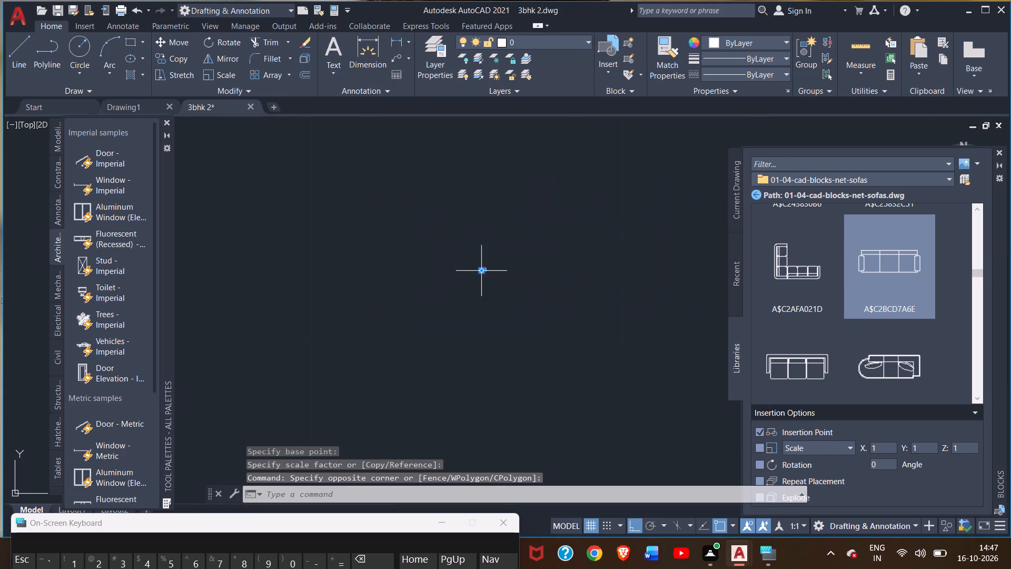
pyautogui.scroll(-6, 482, 269)
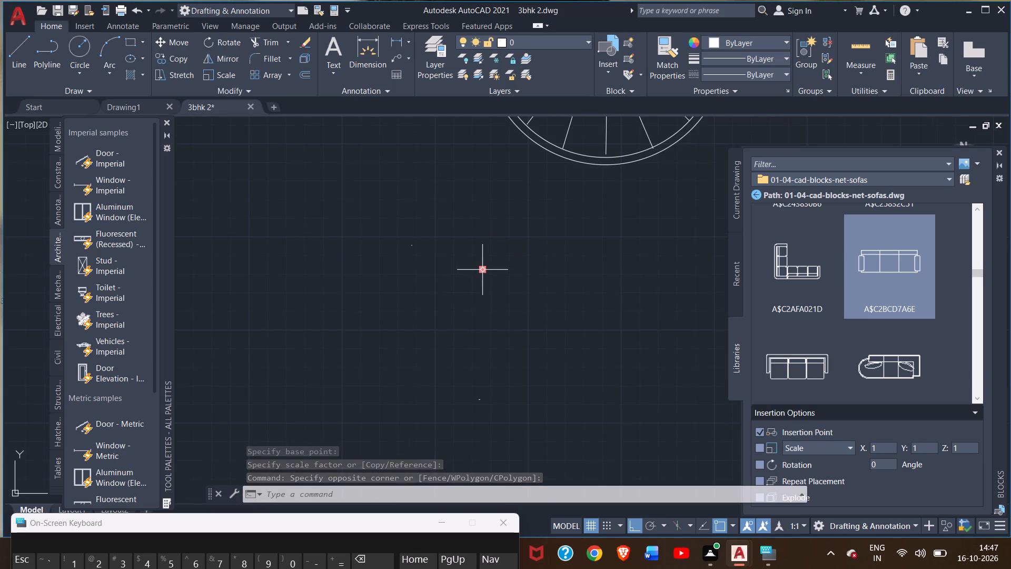
pyautogui.scroll(11, 482, 269)
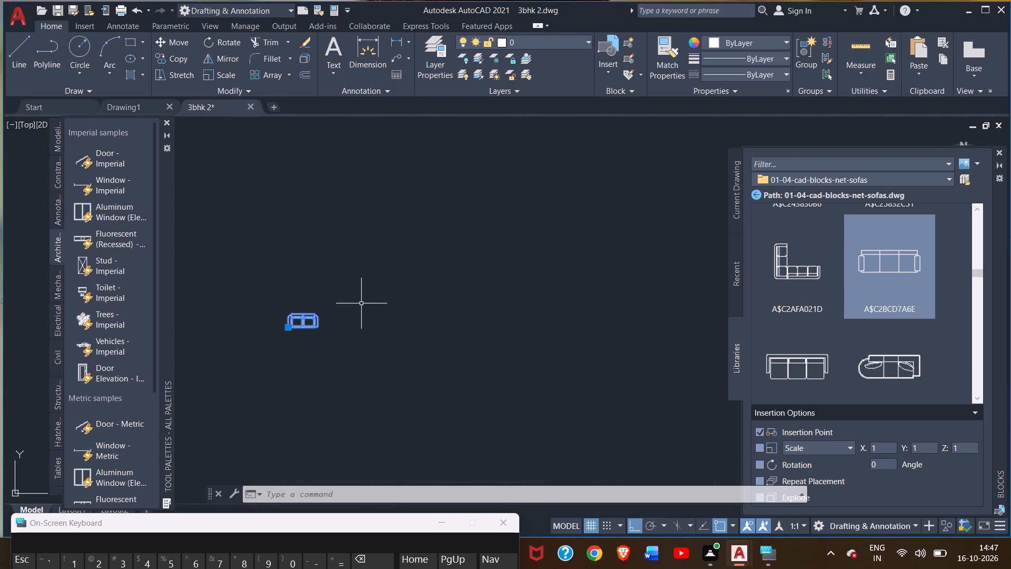
pyautogui.scroll(2, 349, 306)
pyautogui.moveTo(339, 309); pyautogui.dragTo(434, 266, button='middle')
pyautogui.scroll(3, 311, 277)
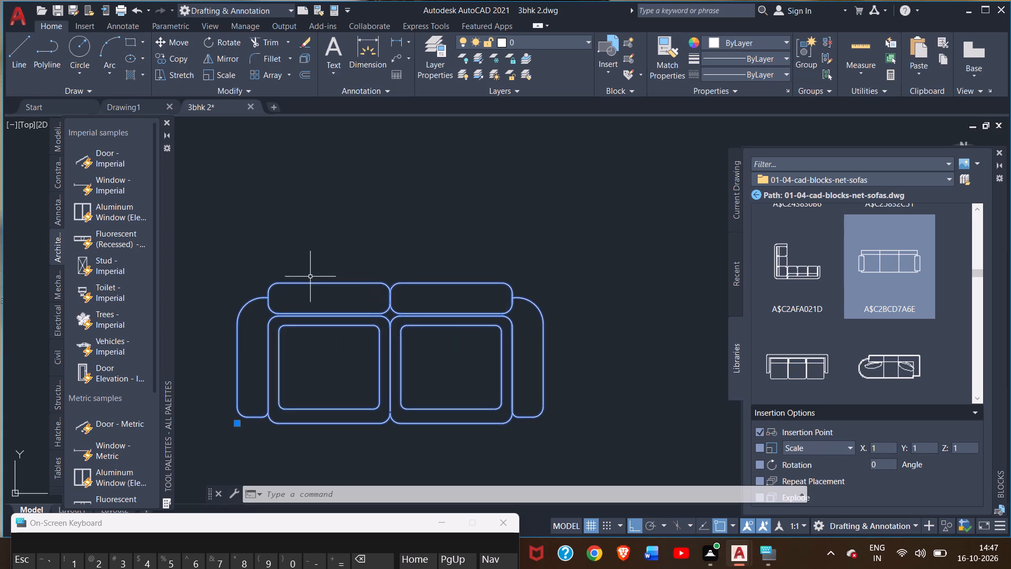
pyautogui.moveTo(310, 274); pyautogui.dragTo(371, 202, button='middle')
pyautogui.click(223, 77)
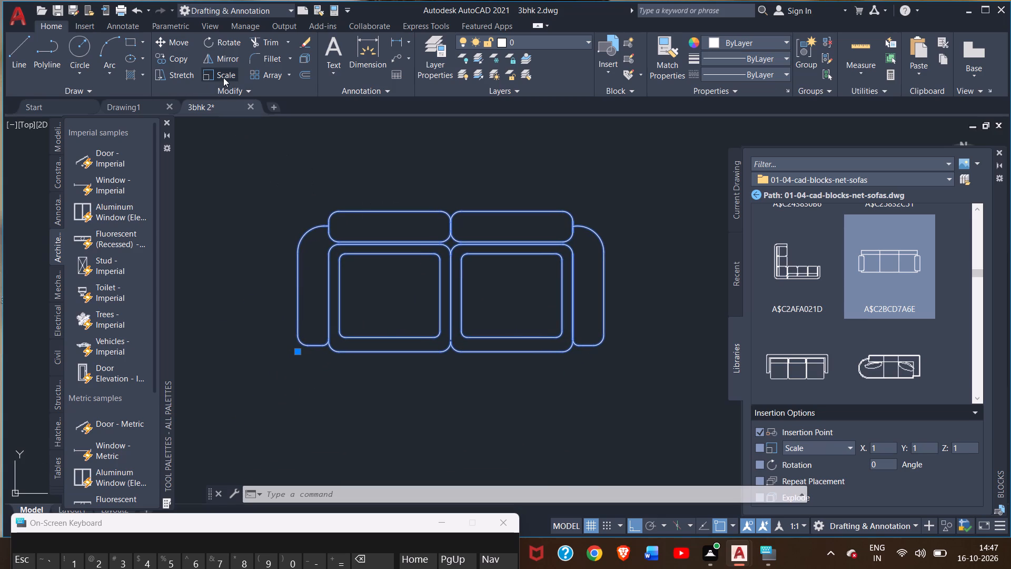
pyautogui.moveTo(302, 340); pyautogui.dragTo(323, 331)
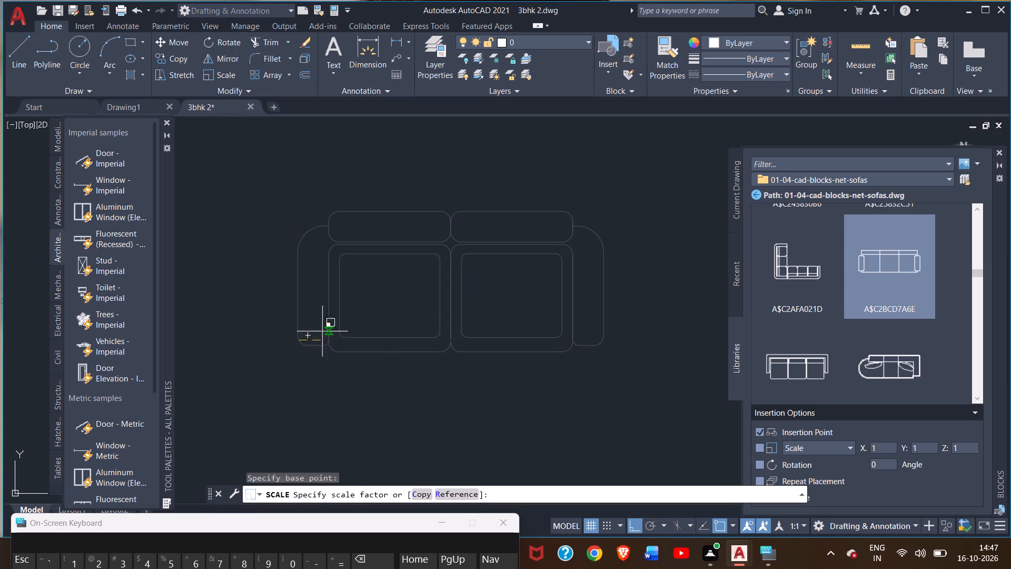
pyautogui.moveTo(323, 331); pyautogui.dragTo(612, 146)
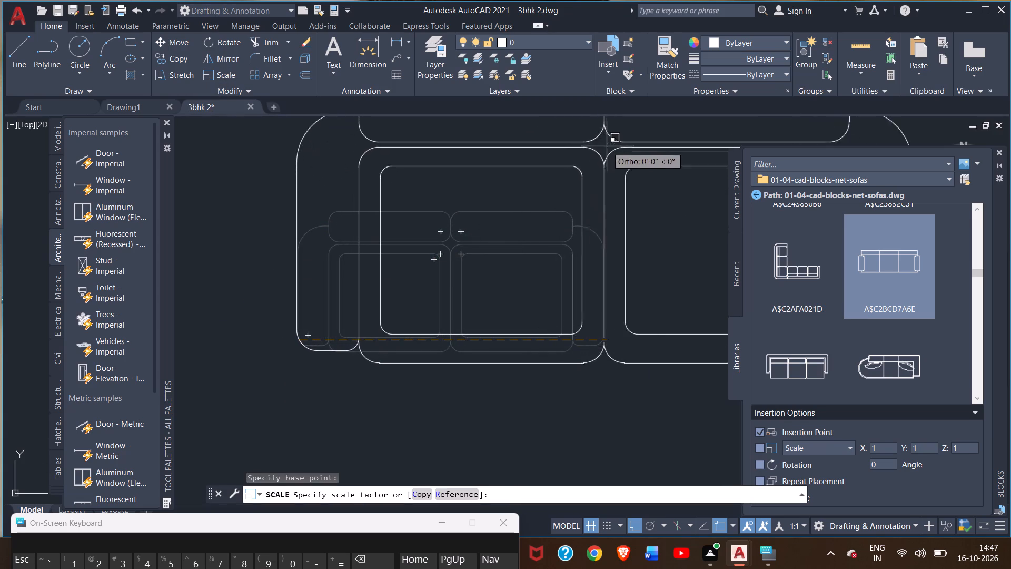
pyautogui.moveTo(612, 146); pyautogui.dragTo(703, 134)
# Compare the two-seat sofa with the surrounding drawing again and enlarge it a little over three times from its lower-left corner.
pyautogui.tripleClick(703, 134)
pyautogui.click(703, 134)
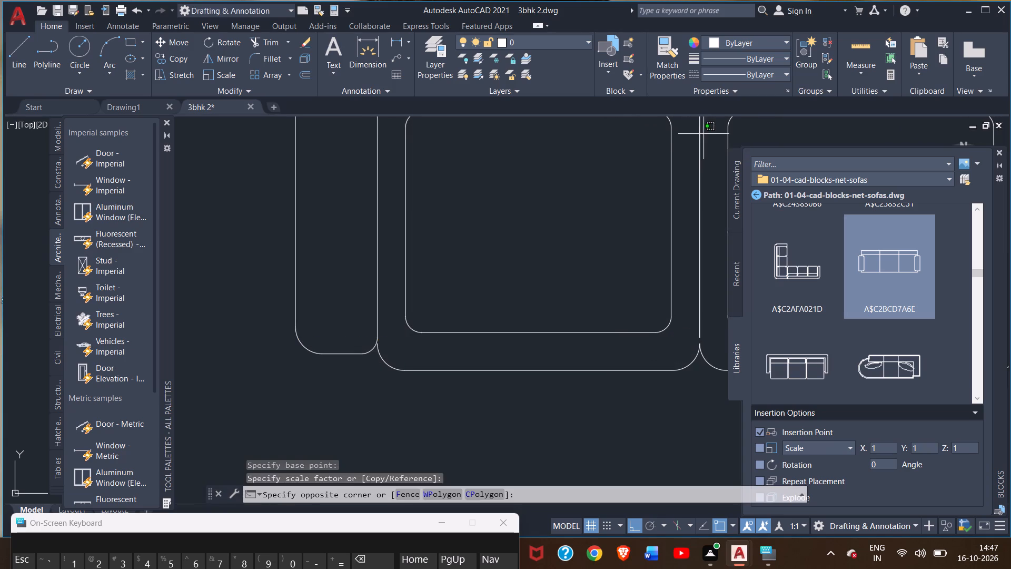
pyautogui.click(659, 156)
pyautogui.scroll(-5, 530, 222)
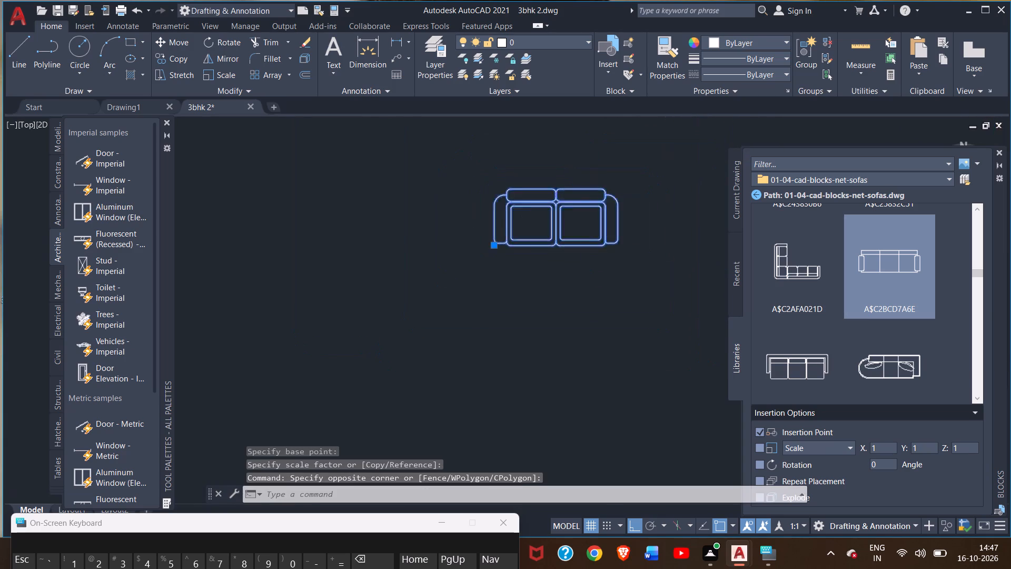
pyautogui.scroll(-9, 529, 224)
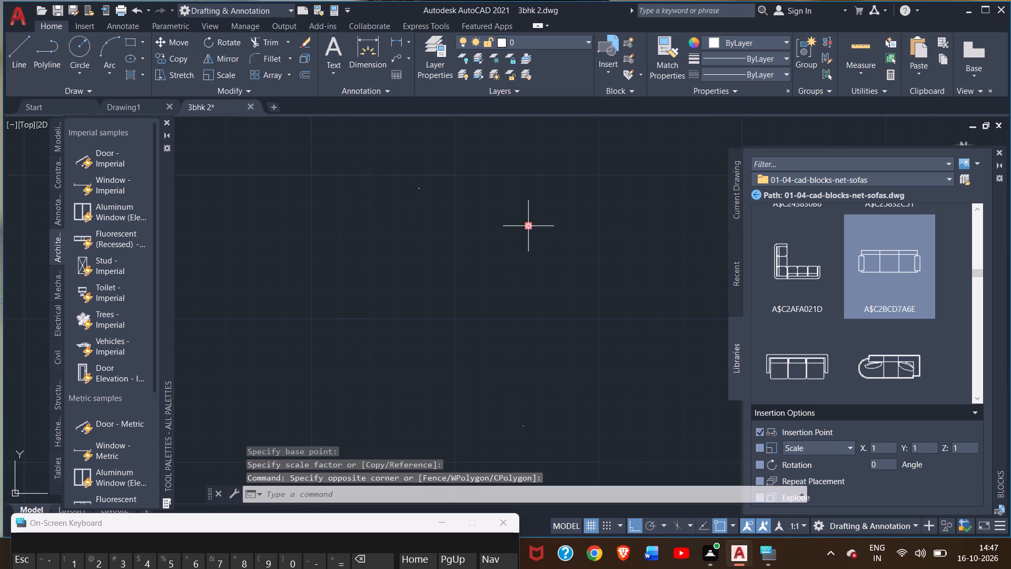
pyautogui.scroll(-2, 529, 226)
pyautogui.scroll(5, 529, 226)
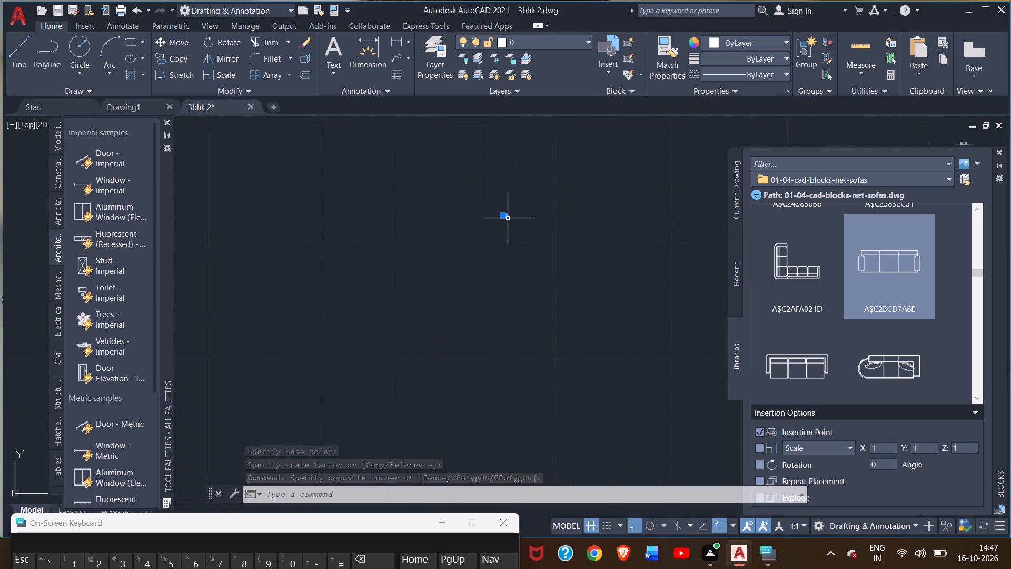
pyautogui.scroll(9, 508, 218)
pyautogui.moveTo(489, 190); pyautogui.dragTo(488, 201, button='middle')
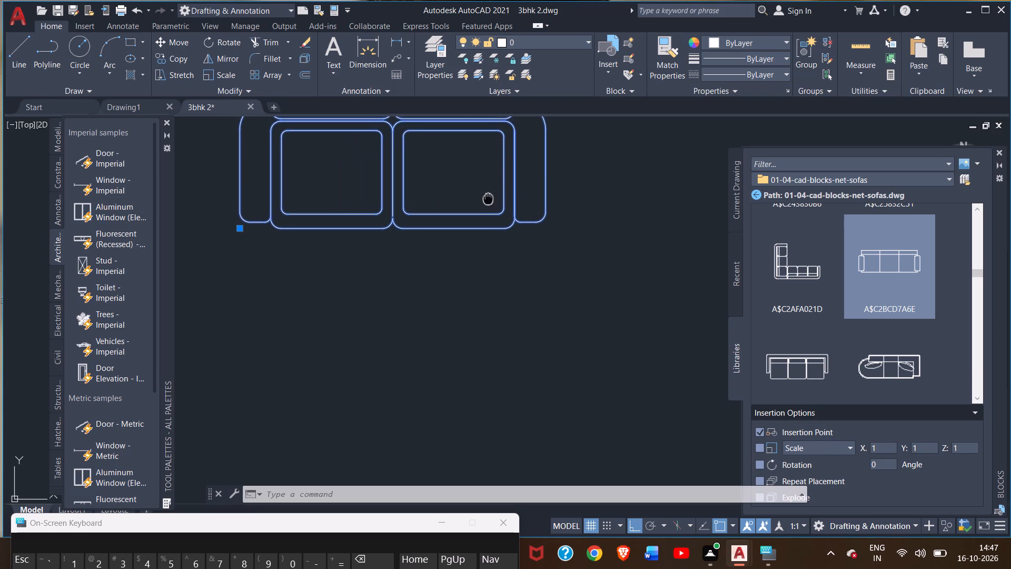
pyautogui.moveTo(488, 201); pyautogui.dragTo(484, 254, button='middle')
pyautogui.click(211, 78)
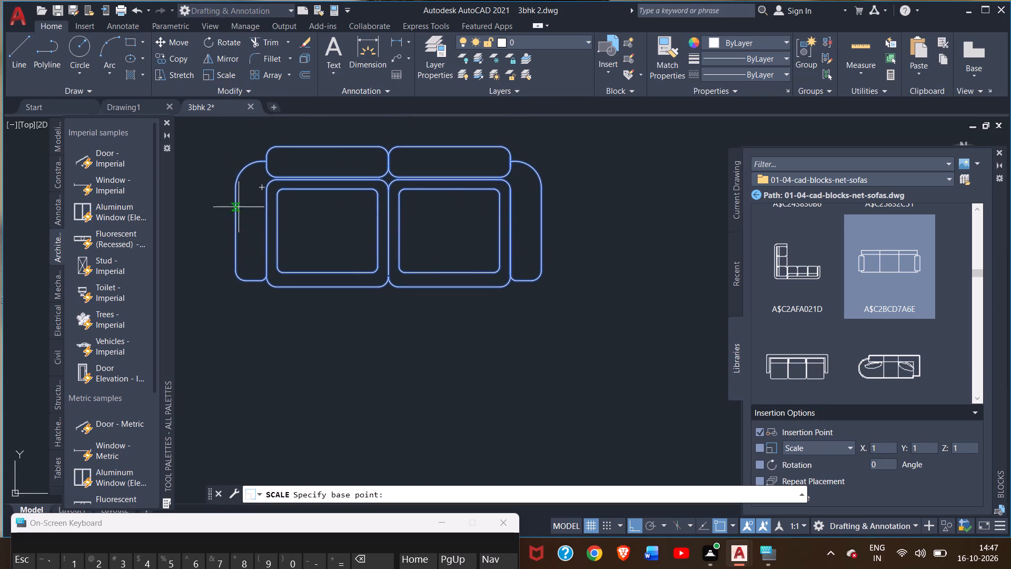
pyautogui.moveTo(239, 274); pyautogui.dragTo(403, 214)
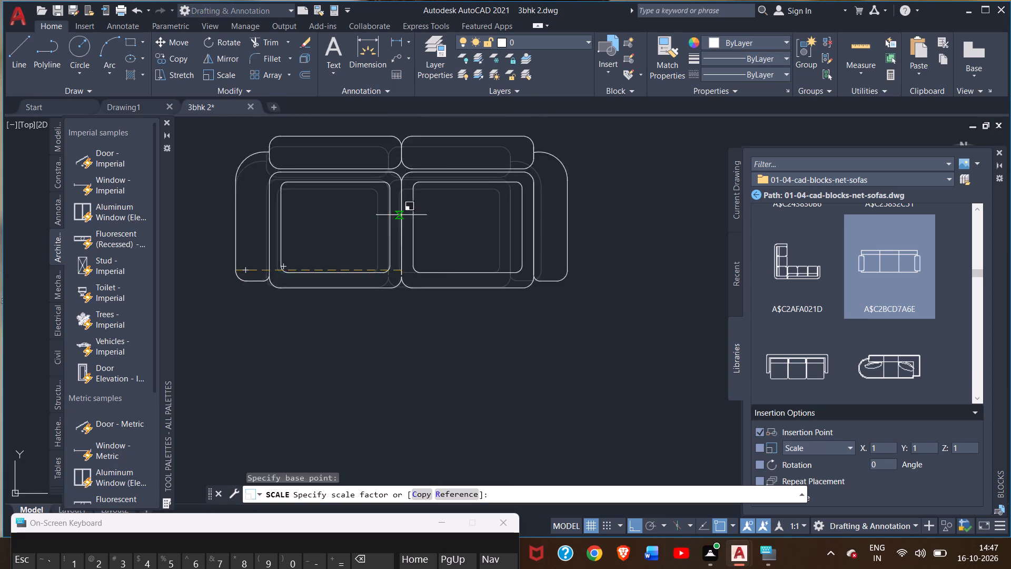
pyautogui.moveTo(403, 214); pyautogui.dragTo(750, 149)
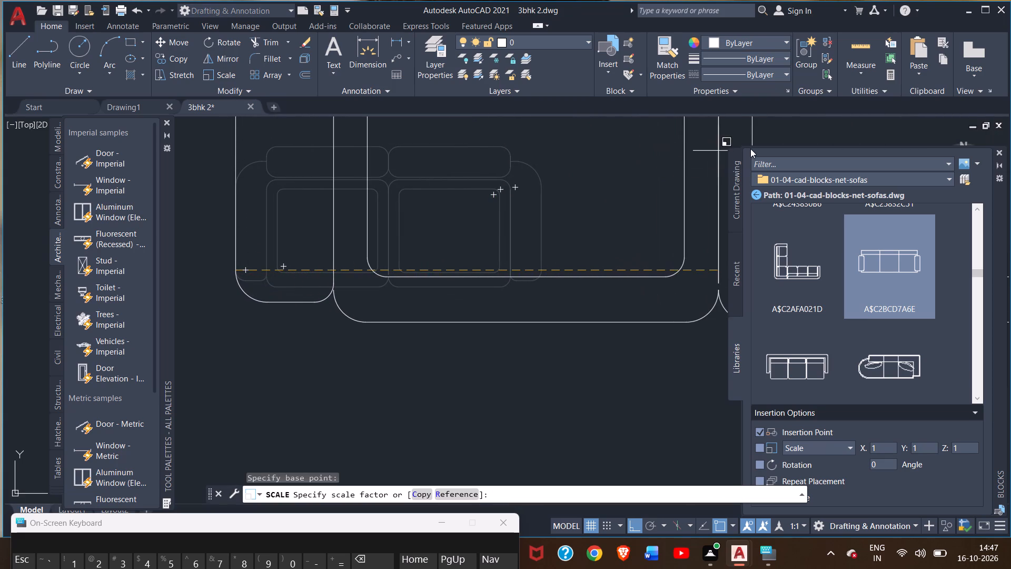
pyautogui.moveTo(750, 149); pyautogui.dragTo(749, 141)
pyautogui.click(749, 141)
# Scale the still undersized two-seat sofa up by between five and six times from its lower-left corner and check its size.
pyautogui.scroll(-5, 526, 238)
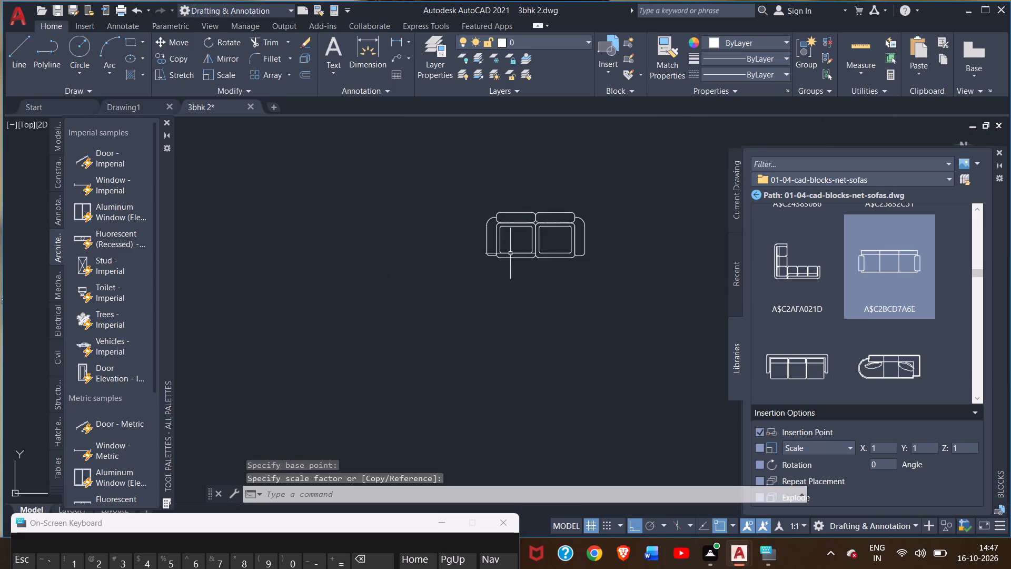
pyautogui.scroll(-9, 506, 256)
pyautogui.scroll(1, 508, 250)
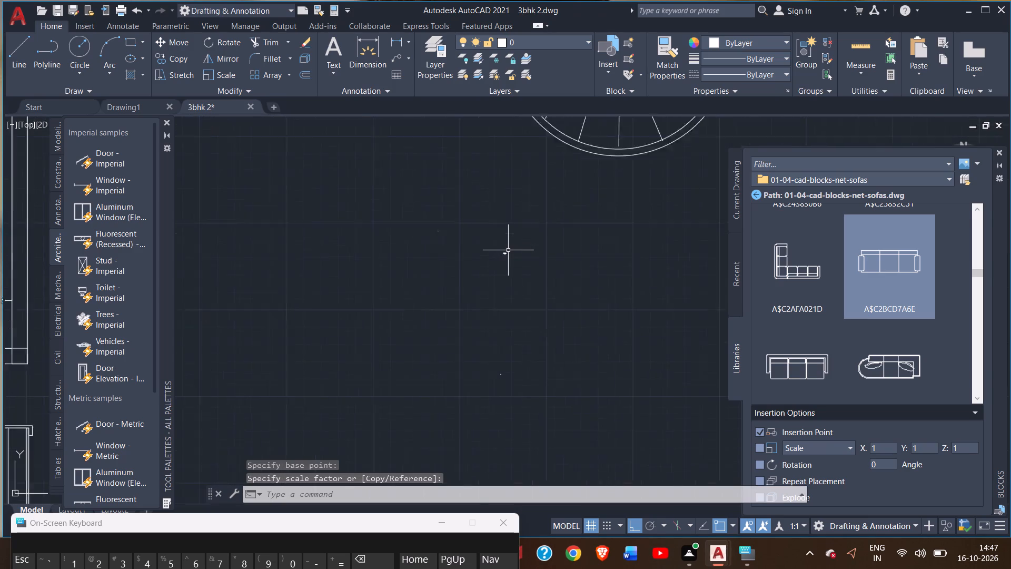
pyautogui.scroll(9, 508, 250)
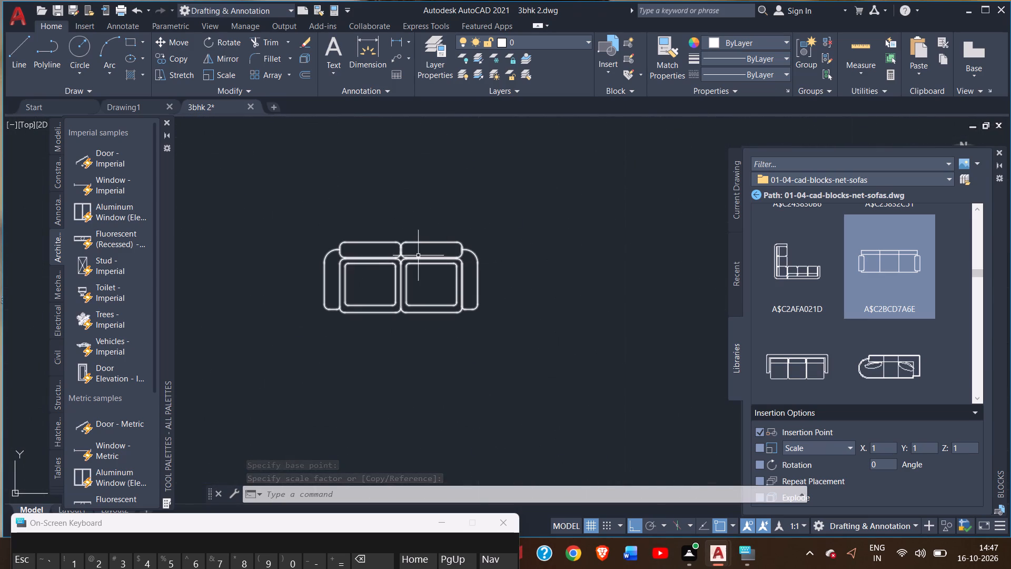
pyautogui.click(417, 256)
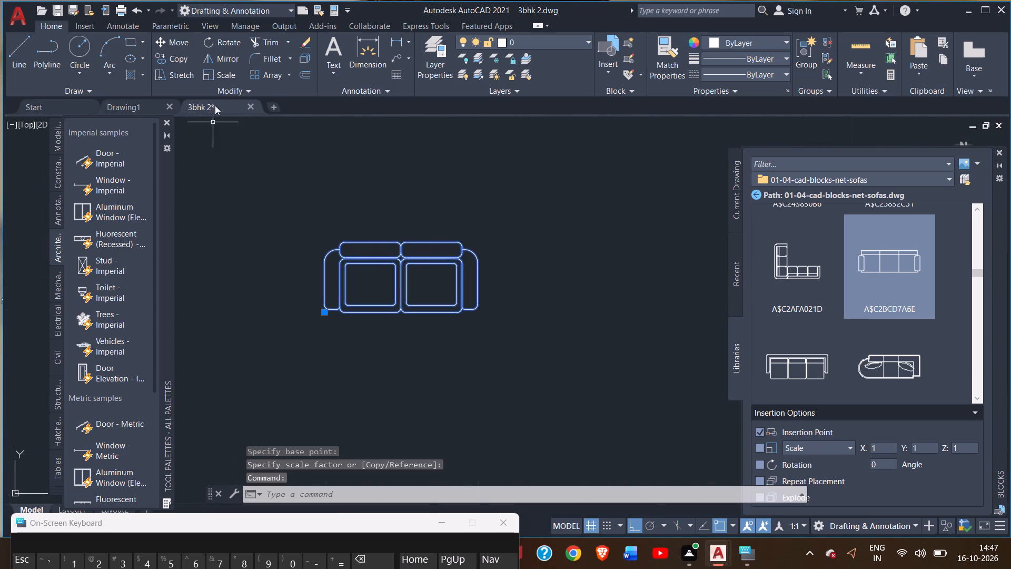
pyautogui.click(214, 77)
pyautogui.moveTo(327, 305); pyautogui.dragTo(663, 159)
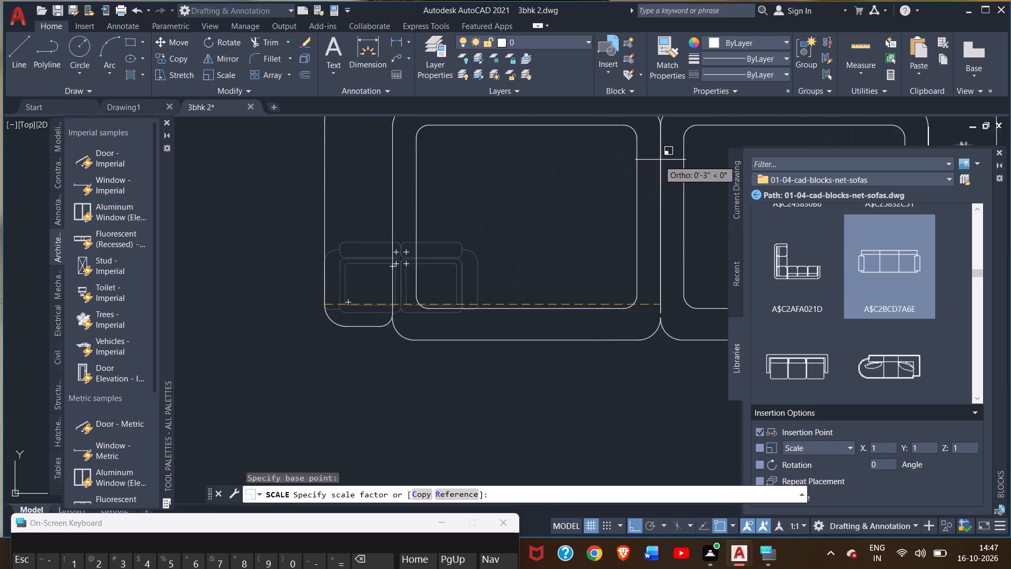
pyautogui.moveTo(663, 159); pyautogui.dragTo(765, 134)
pyautogui.tripleClick(765, 134)
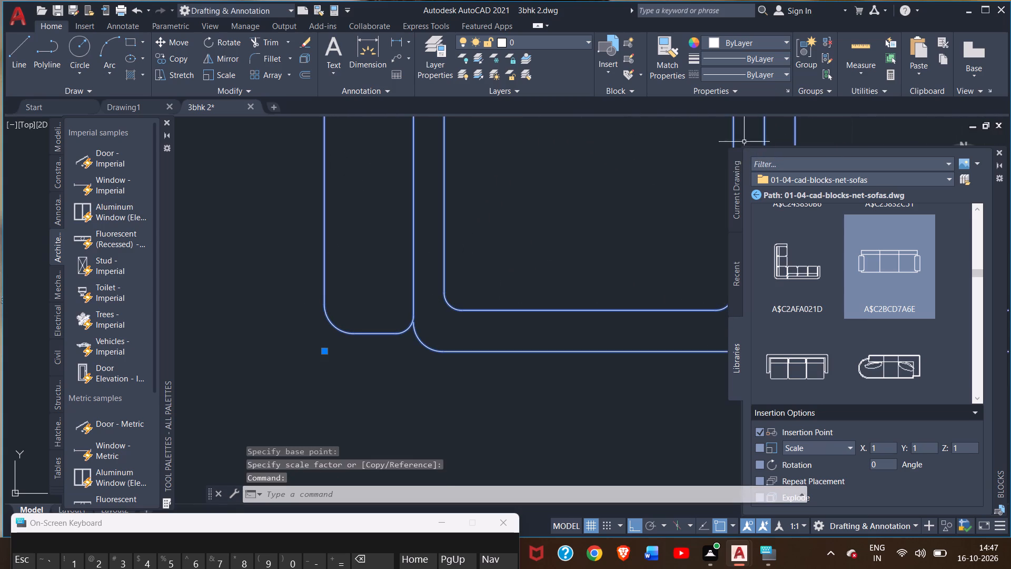
pyautogui.scroll(-9, 507, 210)
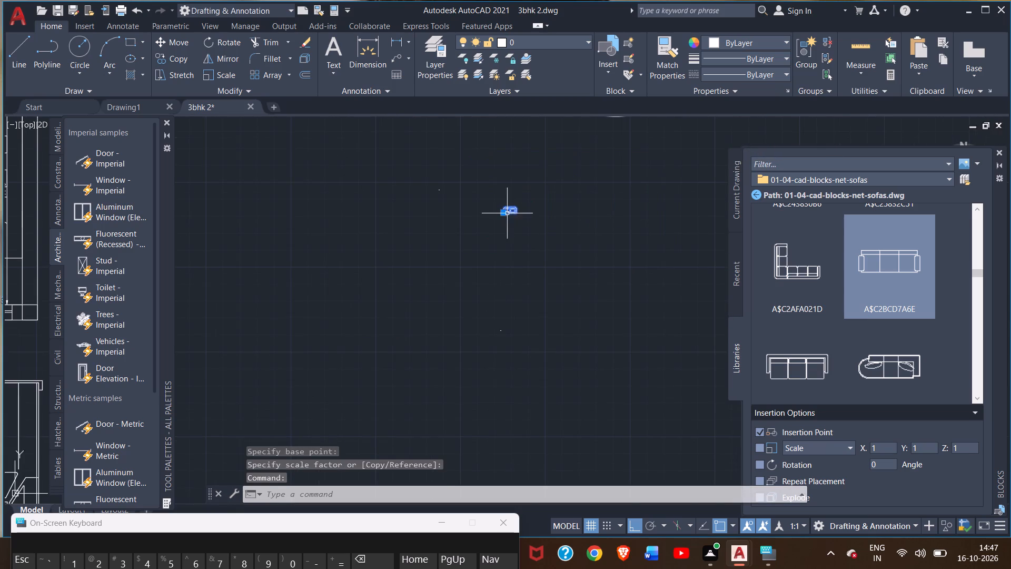
# Enlarge the two-seat sofa a little over five times from its lower-left corner.
pyautogui.scroll(-1, 507, 215)
pyautogui.scroll(6, 510, 212)
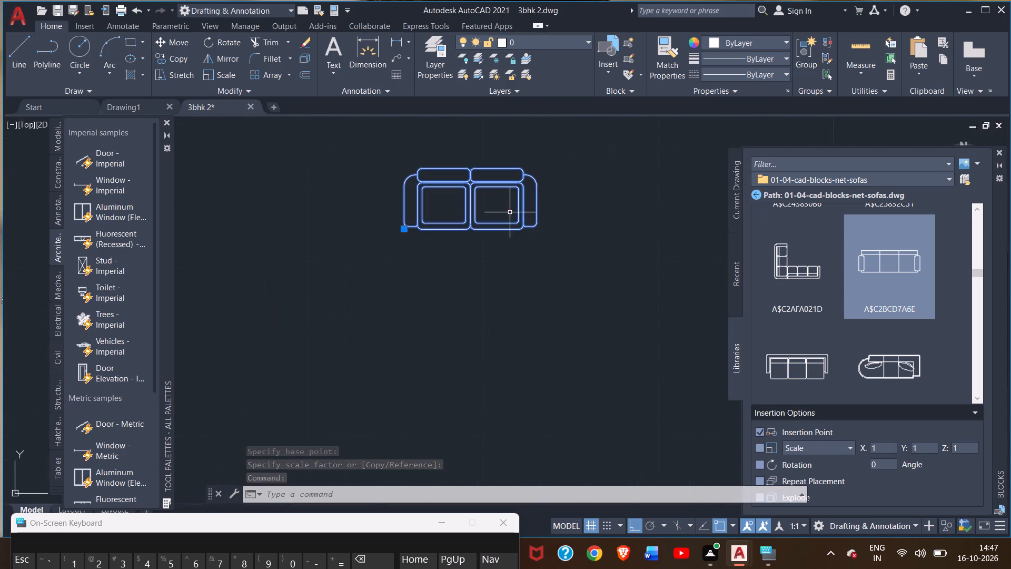
pyautogui.moveTo(510, 212); pyautogui.dragTo(378, 342, button='middle')
pyautogui.click(498, 268)
pyautogui.click(482, 269)
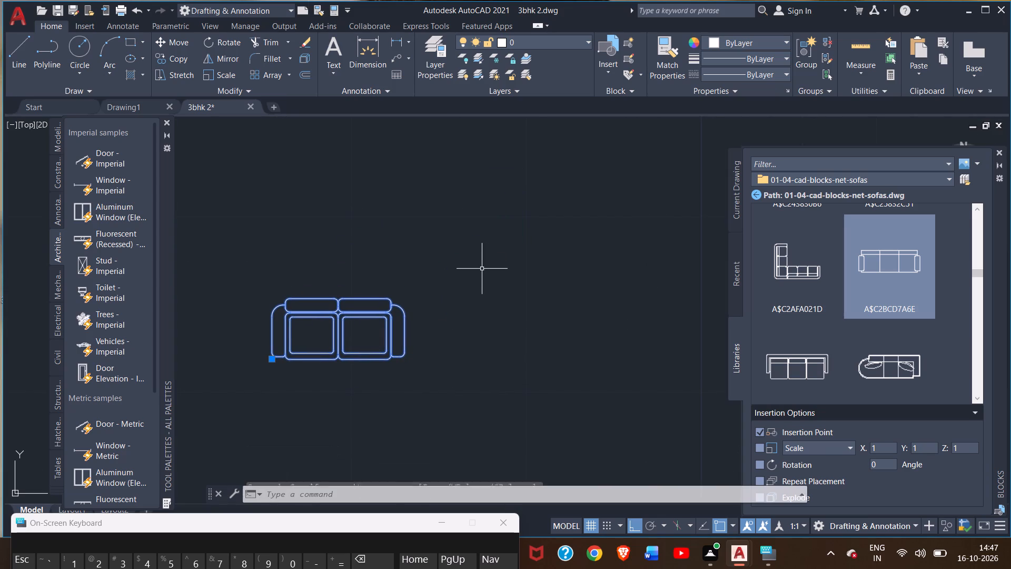
pyautogui.doubleClick(224, 70)
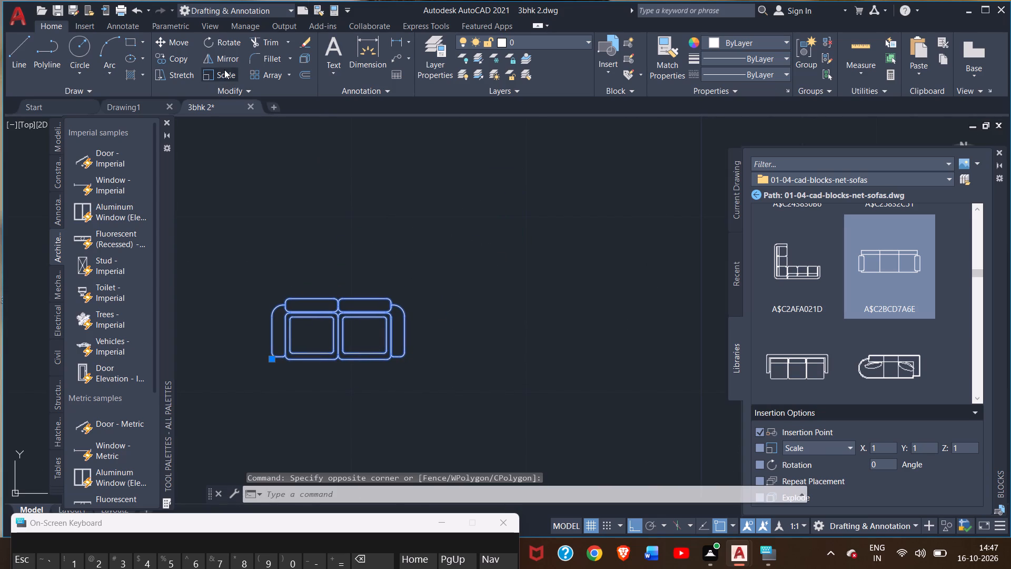
pyautogui.moveTo(276, 357); pyautogui.dragTo(636, 153)
pyautogui.doubleClick(636, 153)
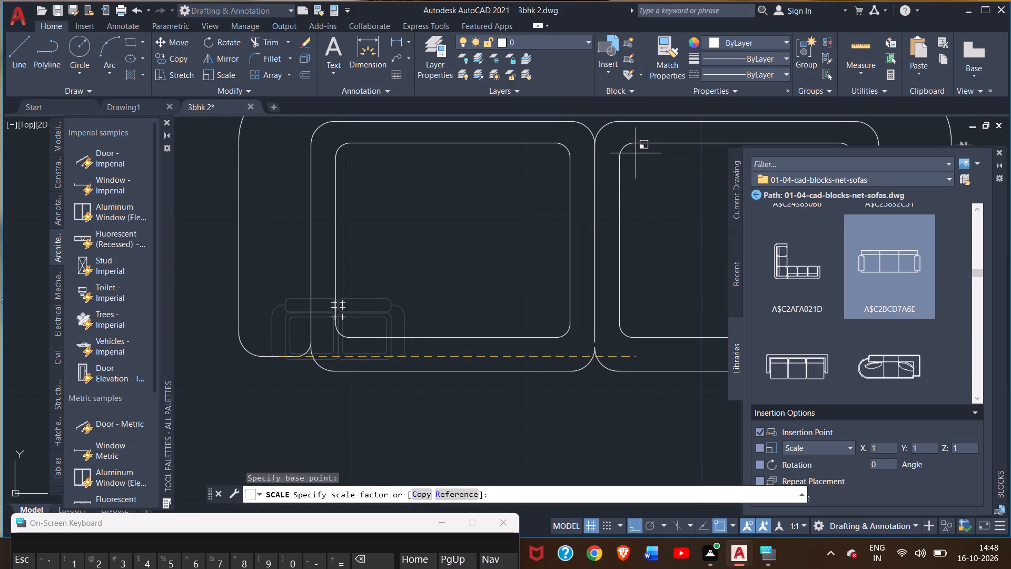
# Compare the two-seat sofa with the floor plan and curved sofa, and enlarge it about 3.4 times from its lower-left corner.
pyautogui.scroll(-8, 465, 243)
pyautogui.scroll(2, 463, 243)
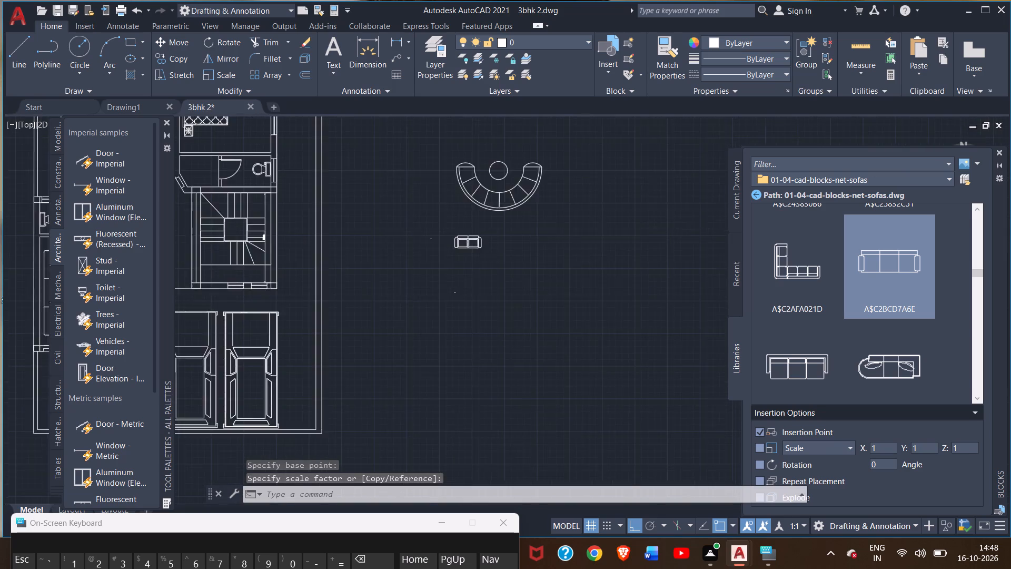
pyautogui.scroll(-1, 446, 264)
pyautogui.moveTo(440, 271); pyautogui.dragTo(556, 271, button='middle')
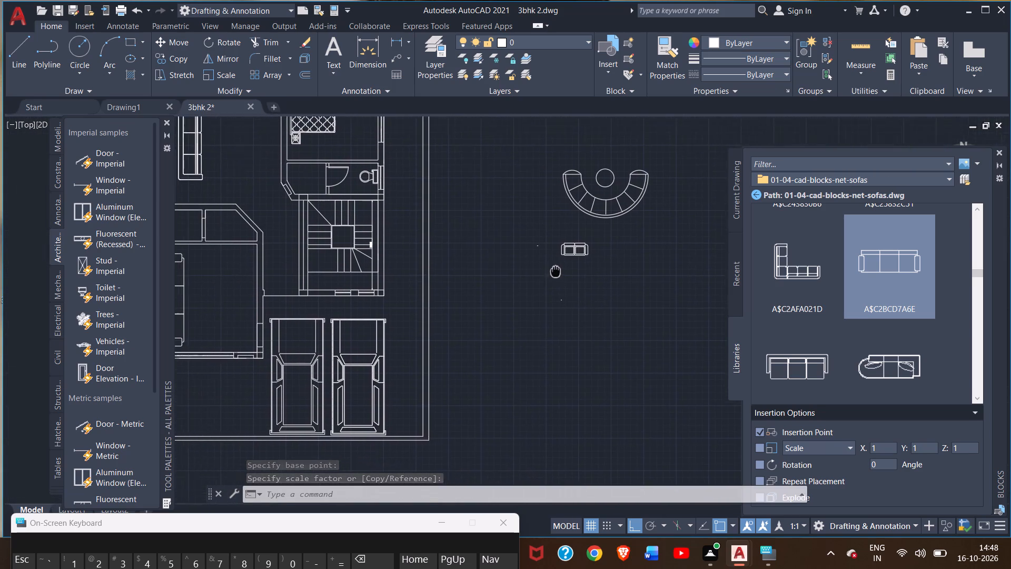
pyautogui.moveTo(556, 271); pyautogui.dragTo(606, 302, button='middle')
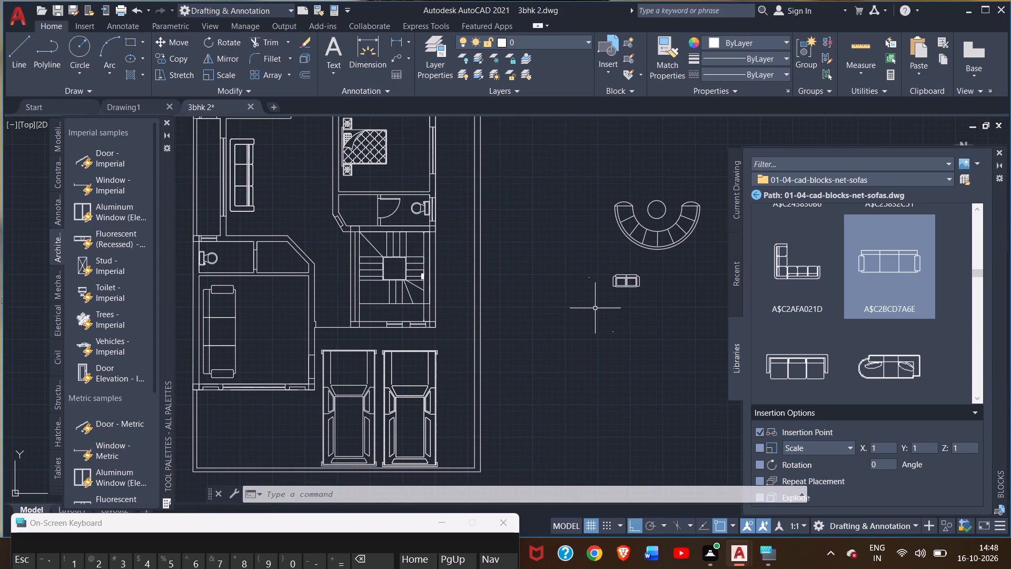
pyautogui.moveTo(547, 304); pyautogui.dragTo(568, 340, button='middle')
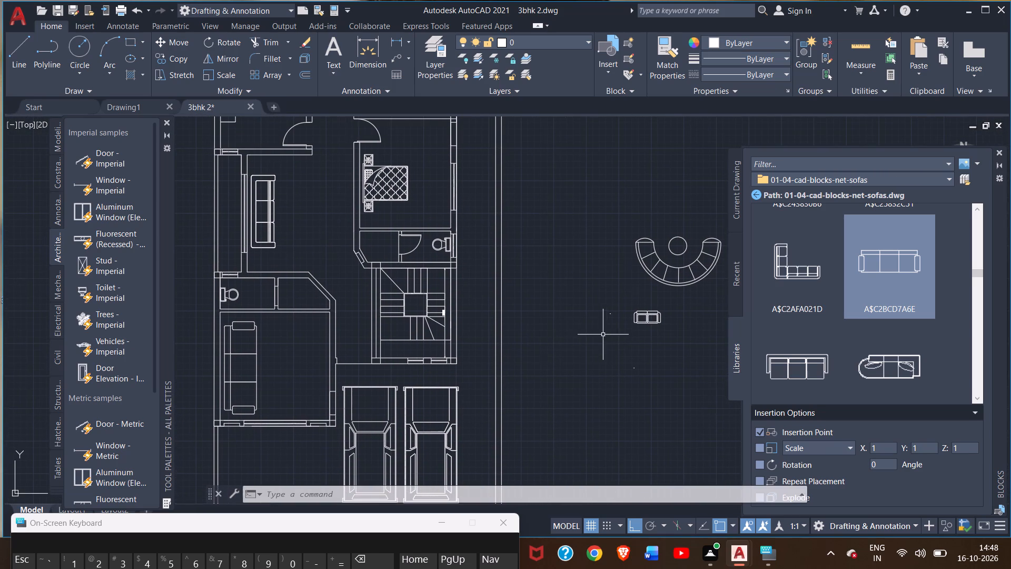
pyautogui.click(635, 317)
pyautogui.moveTo(627, 312); pyautogui.dragTo(499, 289, button='middle')
pyautogui.scroll(3, 515, 295)
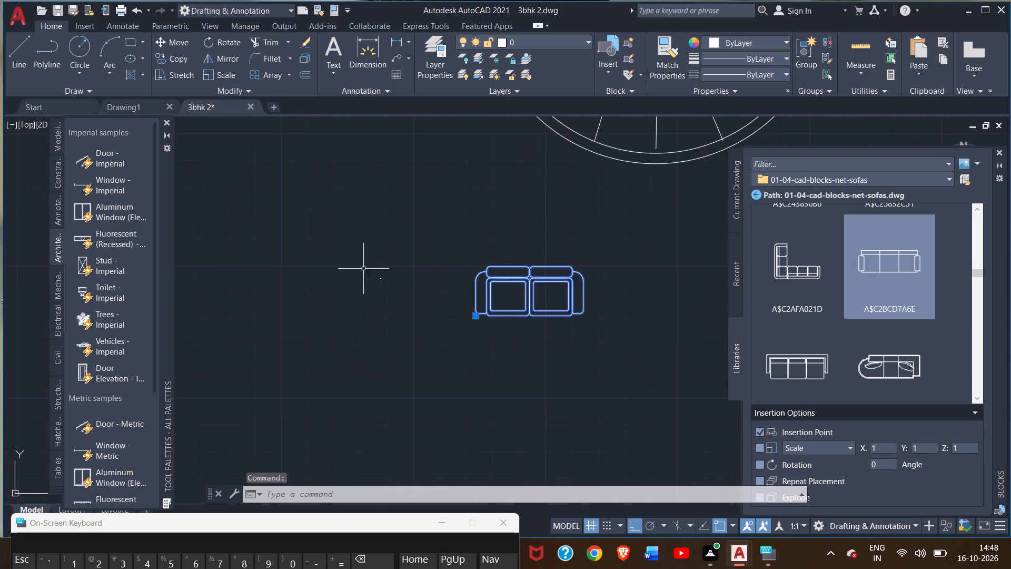
pyautogui.doubleClick(202, 77)
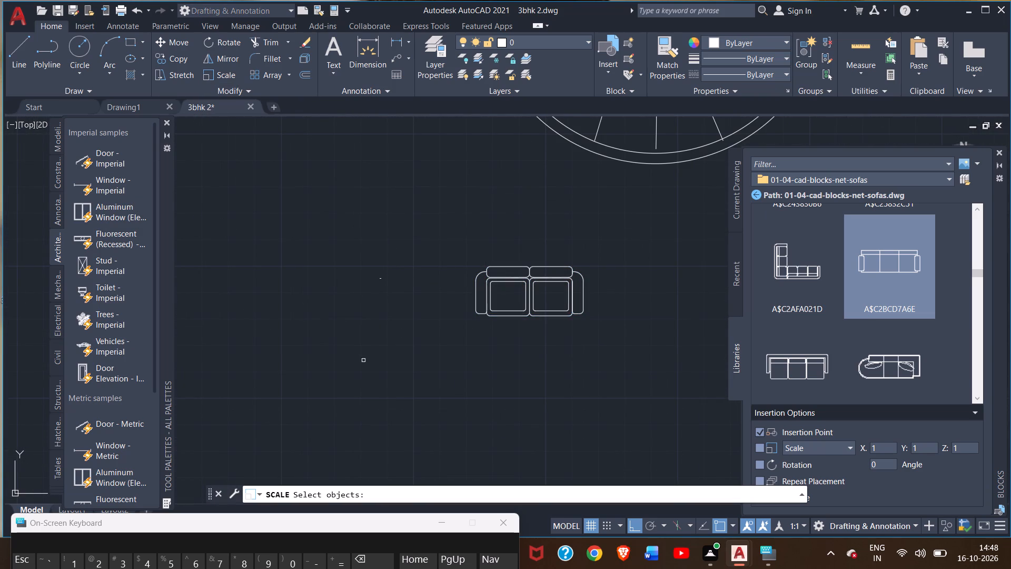
pyautogui.moveTo(359, 361); pyautogui.dragTo(245, 393, button='middle')
pyautogui.click(399, 310)
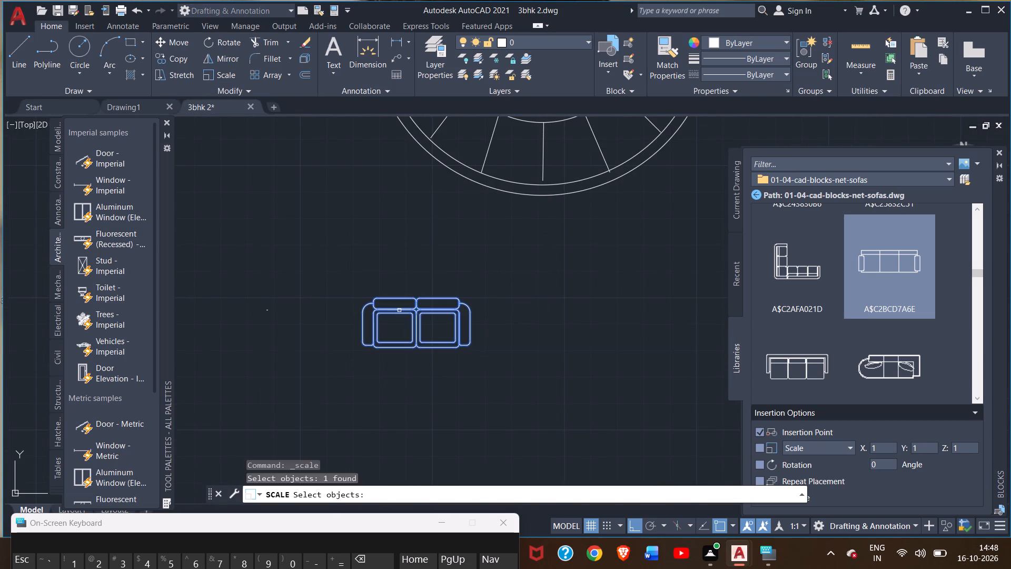
pyautogui.rightClick(400, 310)
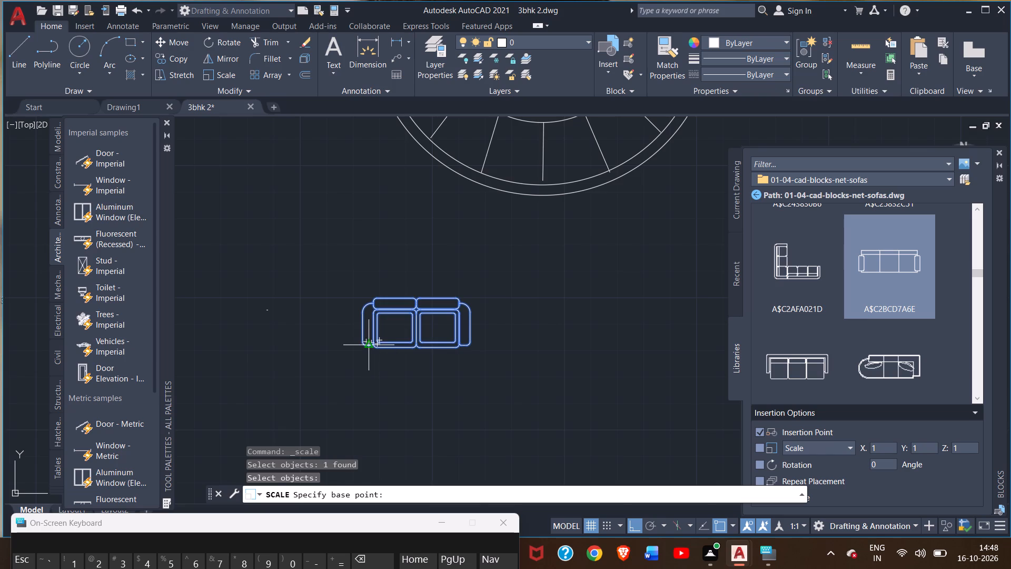
pyautogui.moveTo(365, 346); pyautogui.dragTo(518, 247)
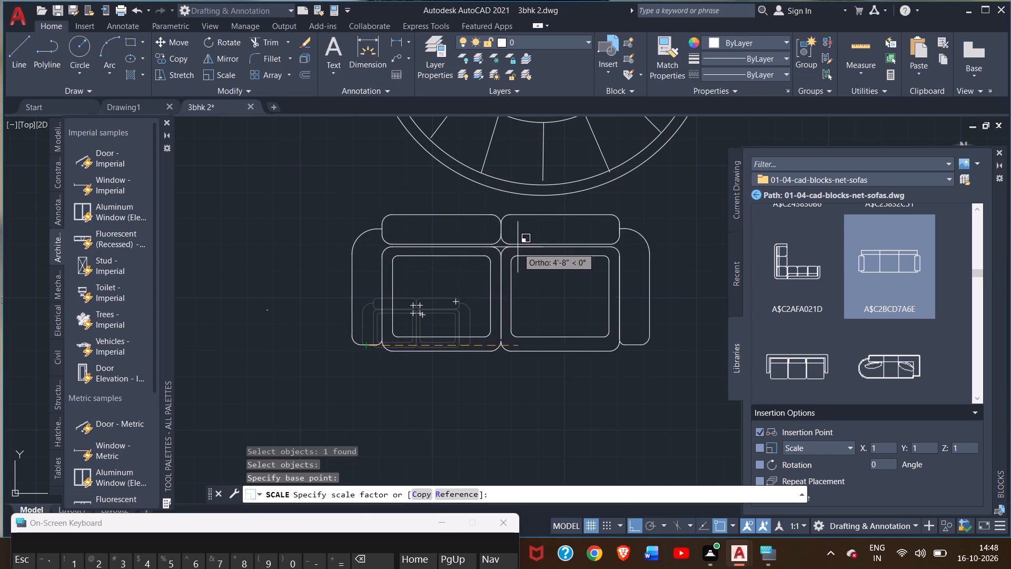
pyautogui.moveTo(518, 247); pyautogui.dragTo(552, 235)
pyautogui.tripleClick(552, 235)
pyautogui.doubleClick(552, 235)
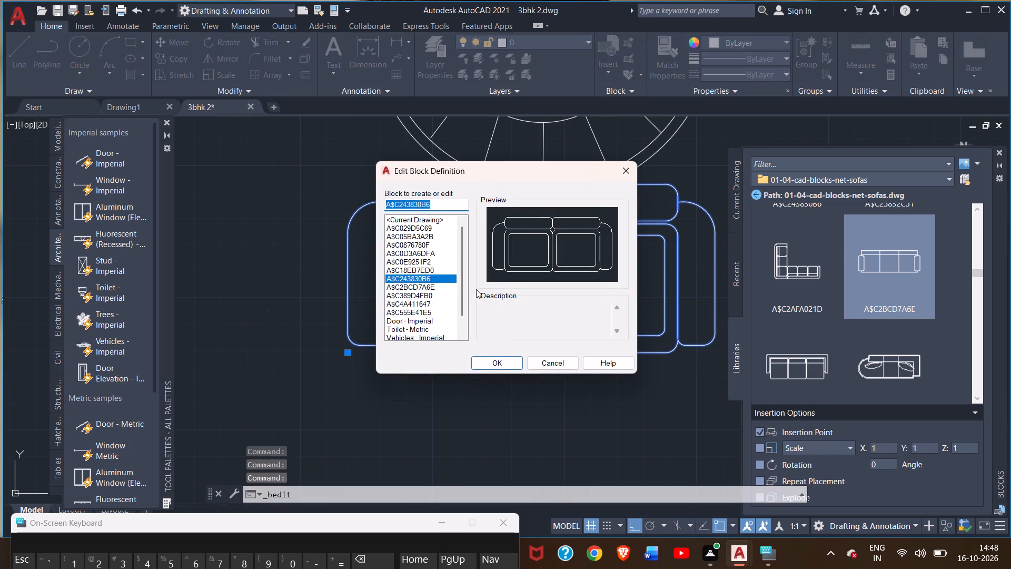
pyautogui.click(626, 172)
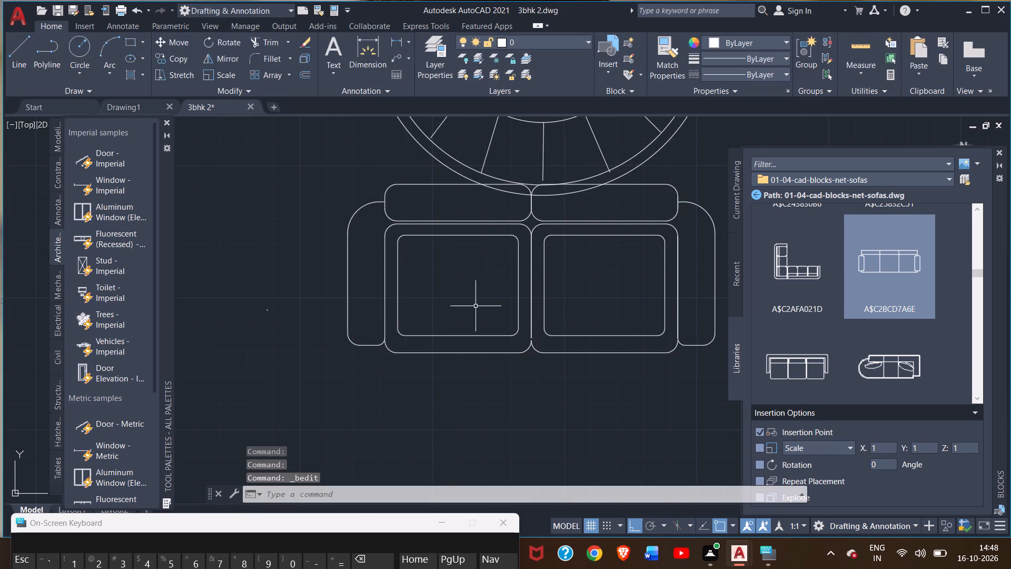
# Check the two-seat sofa against the plan and scale it down to about a tenth from its lower-left corner.
pyautogui.scroll(-4, 475, 306)
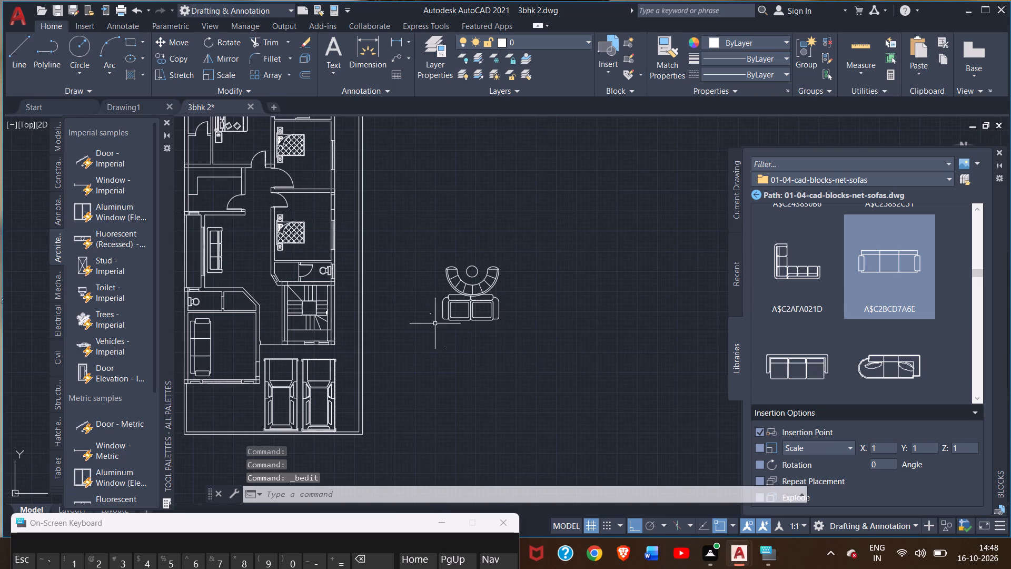
pyautogui.click(449, 316)
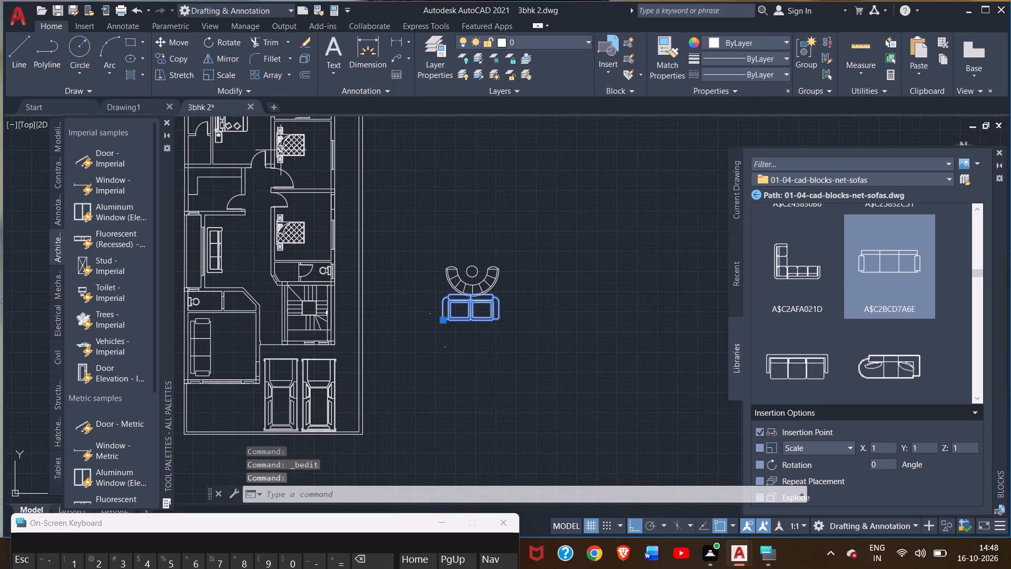
pyautogui.click(209, 77)
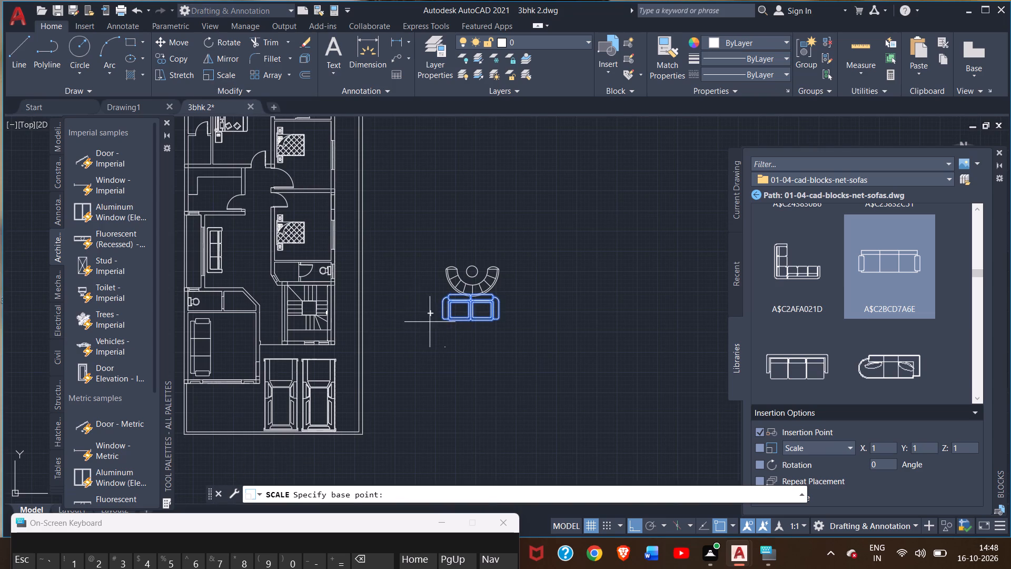
pyautogui.scroll(2, 430, 322)
pyautogui.moveTo(457, 313); pyautogui.dragTo(465, 310)
pyautogui.moveTo(465, 310); pyautogui.dragTo(475, 305)
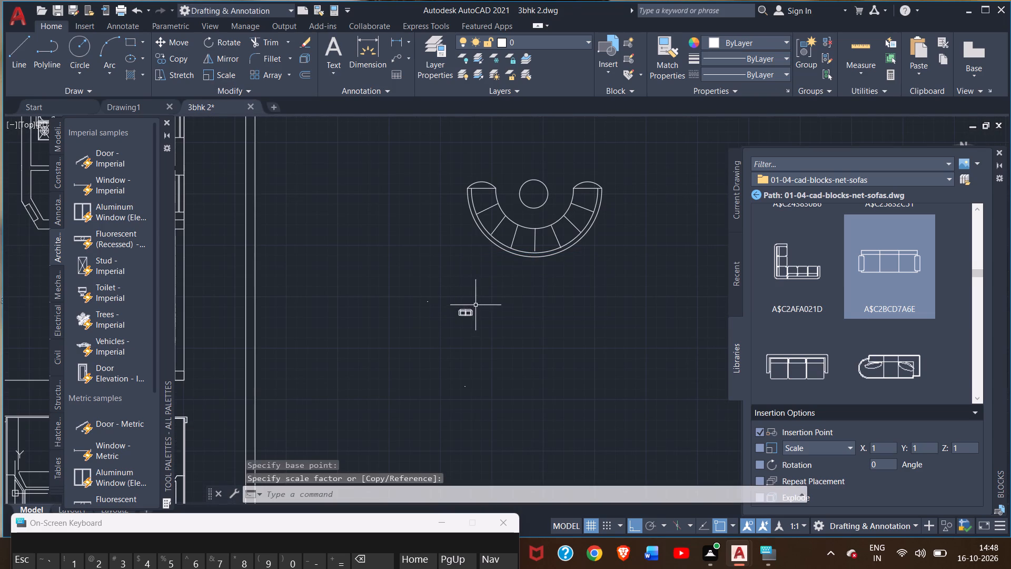
pyautogui.moveTo(475, 305); pyautogui.dragTo(479, 302)
# Scale the two-seat sofa to about 0.8 of its size from its lower-left corner.
pyautogui.click(465, 312)
pyautogui.scroll(3, 465, 308)
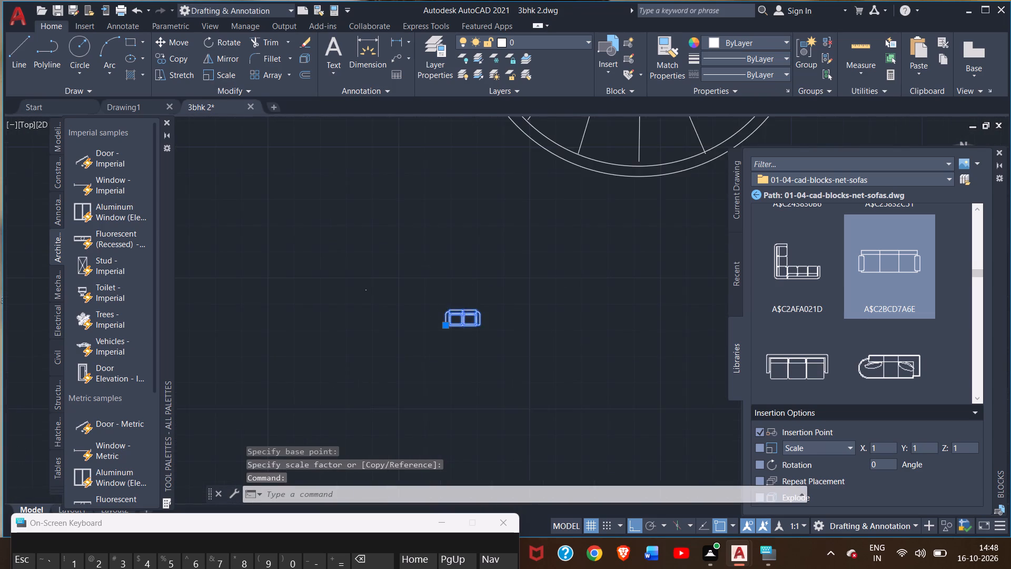
pyautogui.scroll(3, 465, 308)
pyautogui.click(213, 71)
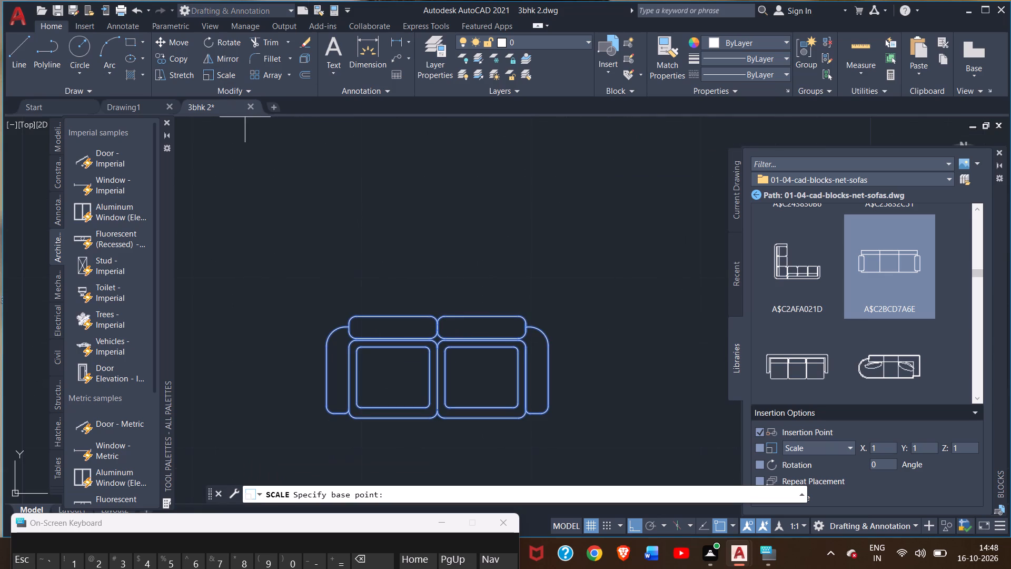
pyautogui.moveTo(339, 410); pyautogui.dragTo(366, 395)
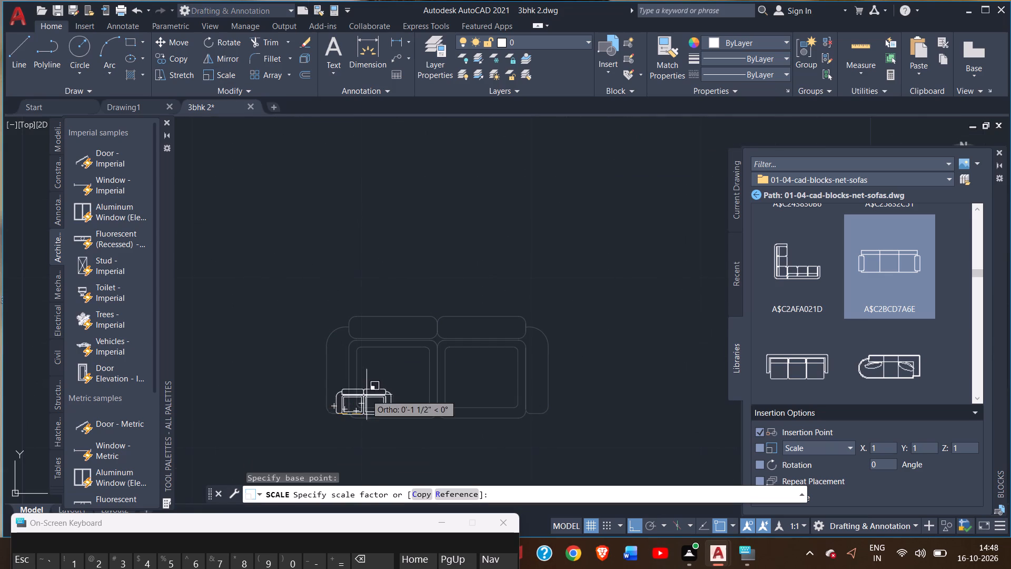
pyautogui.moveTo(366, 395); pyautogui.dragTo(426, 365)
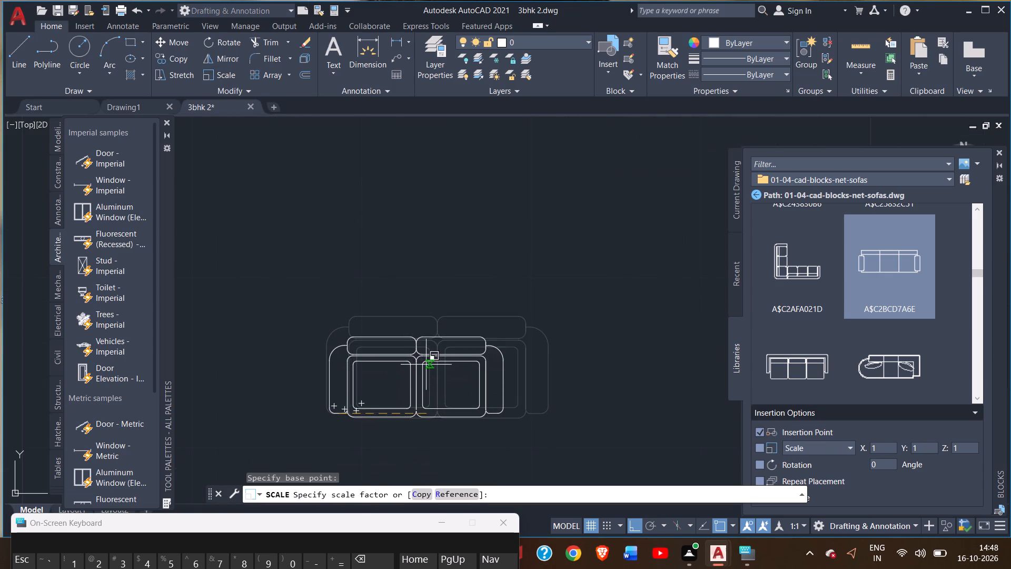
pyautogui.click(426, 365)
# Compare the two-seat sofa with the whole floor plan and enlarge it about 1.2 times from its lower-left corner.
pyautogui.scroll(-6, 362, 387)
pyautogui.moveTo(352, 389); pyautogui.dragTo(480, 329, button='middle')
pyautogui.scroll(-2, 435, 355)
pyautogui.moveTo(435, 355); pyautogui.dragTo(466, 377, button='middle')
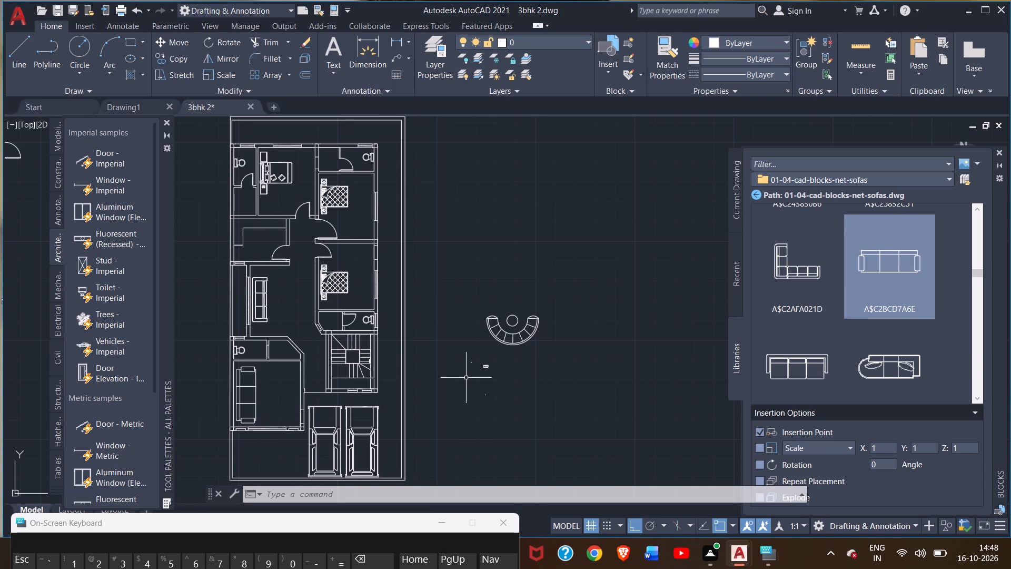
pyautogui.scroll(4, 475, 378)
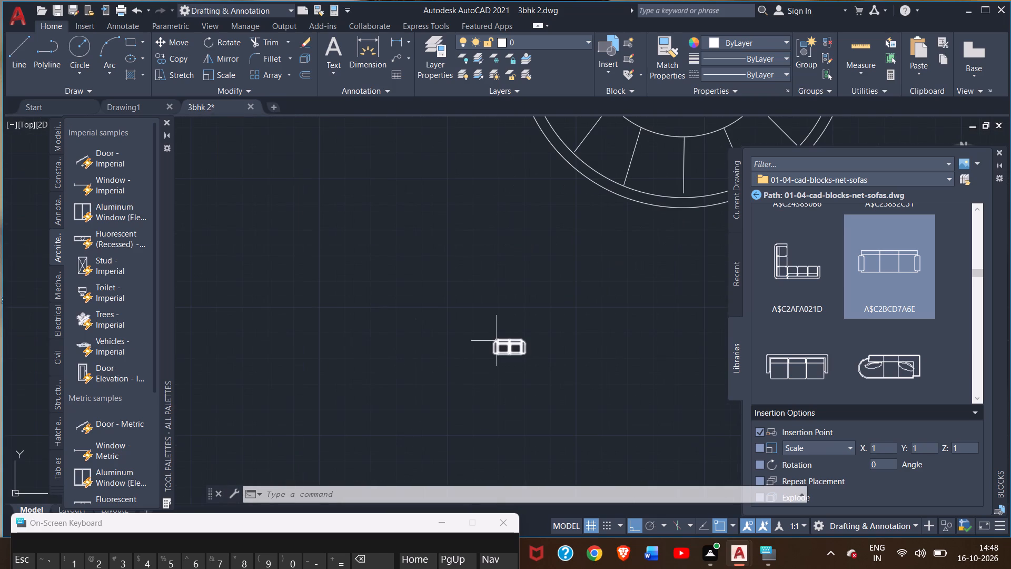
pyautogui.click(497, 341)
pyautogui.scroll(5, 509, 354)
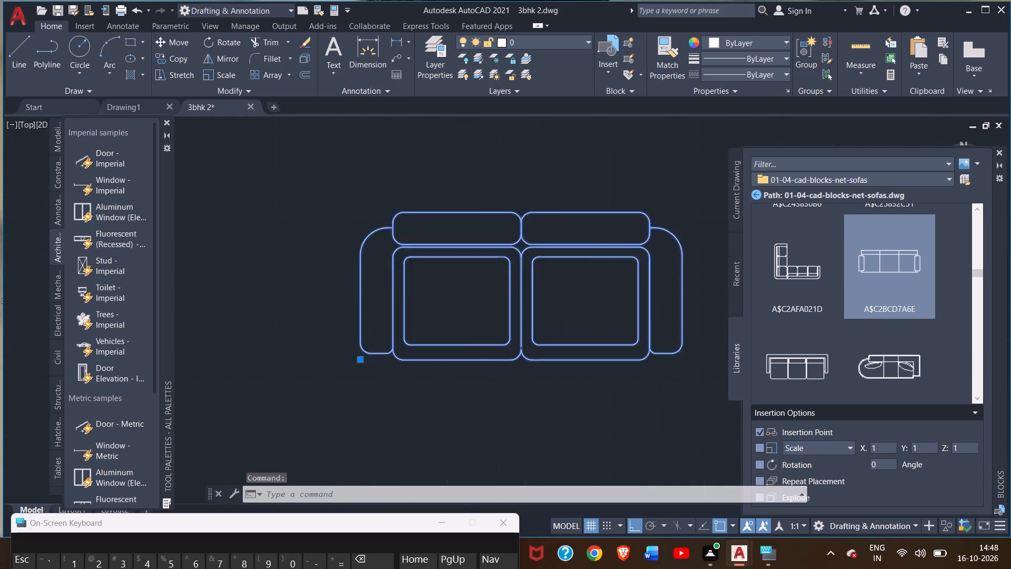
pyautogui.scroll(1, 489, 345)
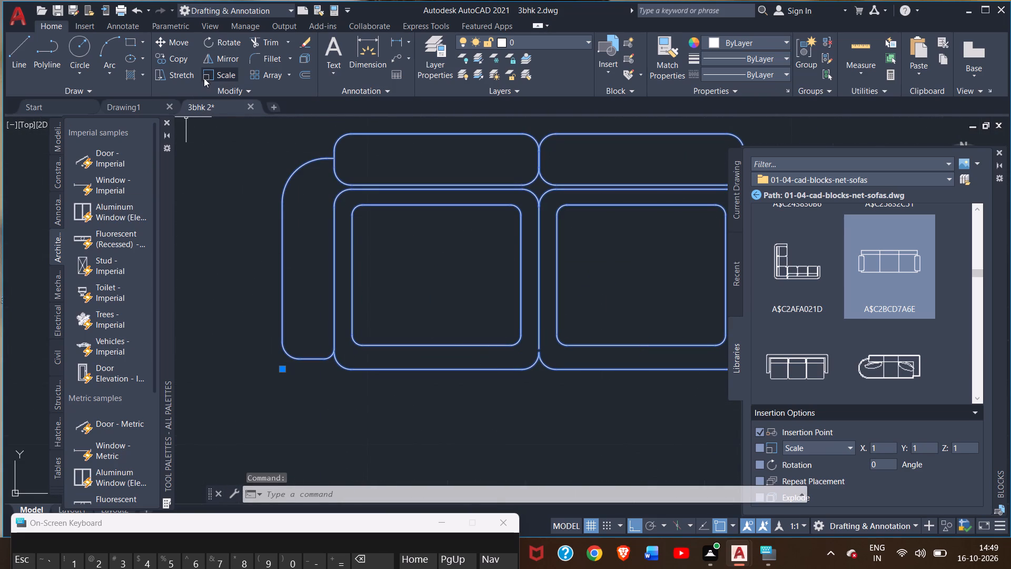
pyautogui.click(204, 78)
pyautogui.moveTo(284, 355); pyautogui.dragTo(285, 355)
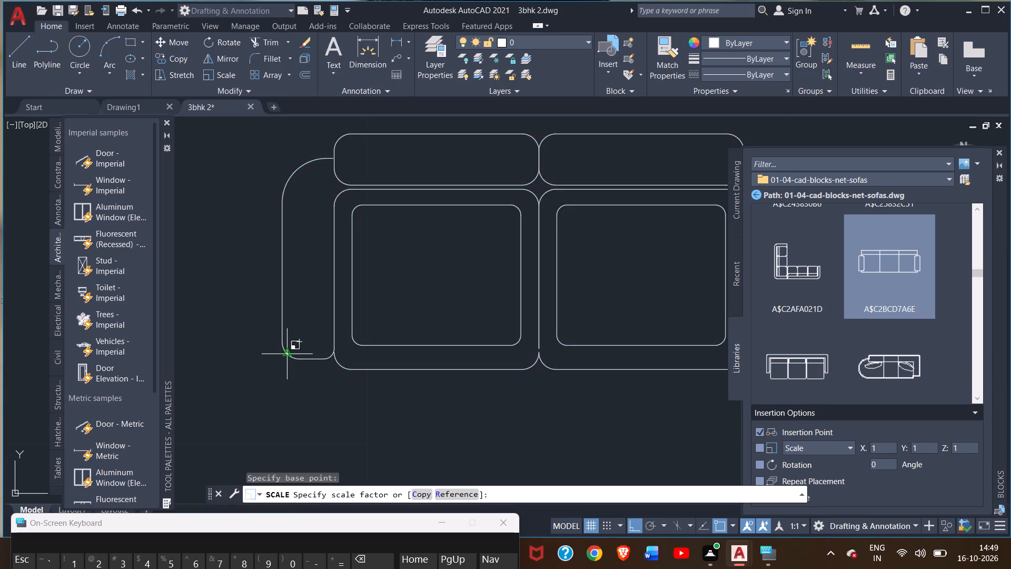
pyautogui.moveTo(285, 355); pyautogui.dragTo(504, 198)
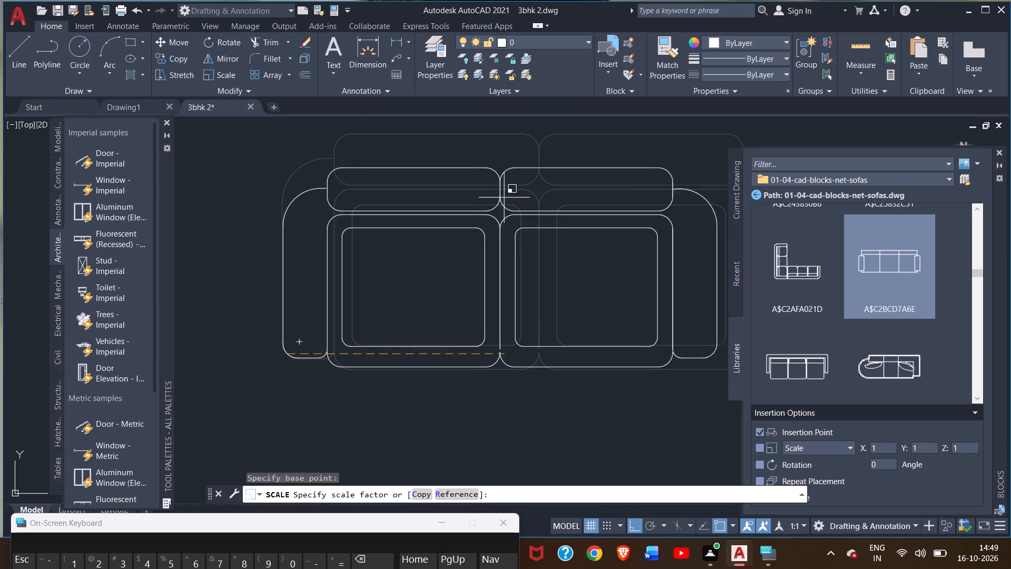
pyautogui.moveTo(504, 198); pyautogui.dragTo(586, 166)
pyautogui.doubleClick(586, 166)
# Compare the two-seat sofa with the floor plan and enlarge it about 1.05 times from its lower-left corner.
pyautogui.scroll(-7, 518, 241)
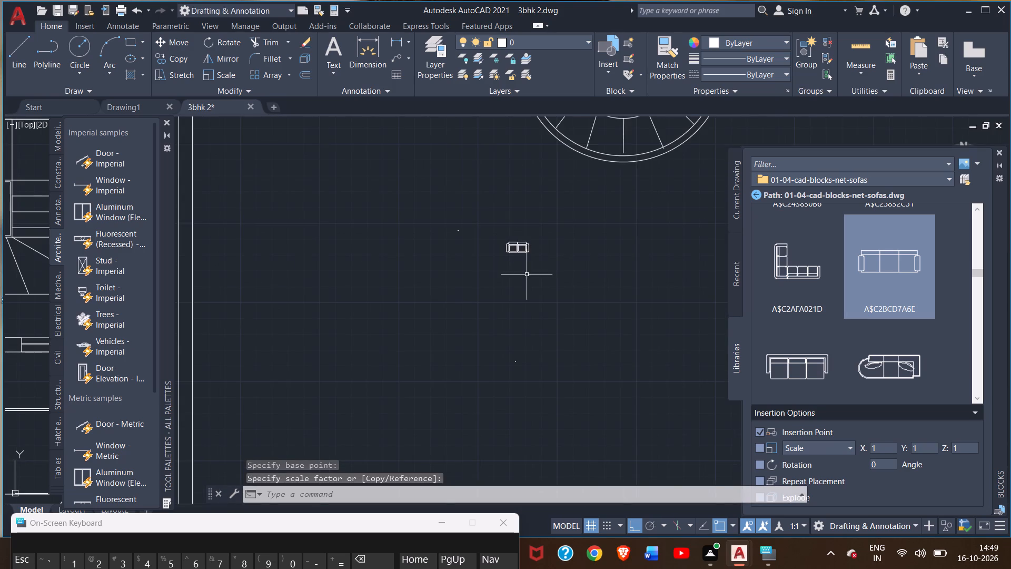
pyautogui.scroll(-2, 526, 277)
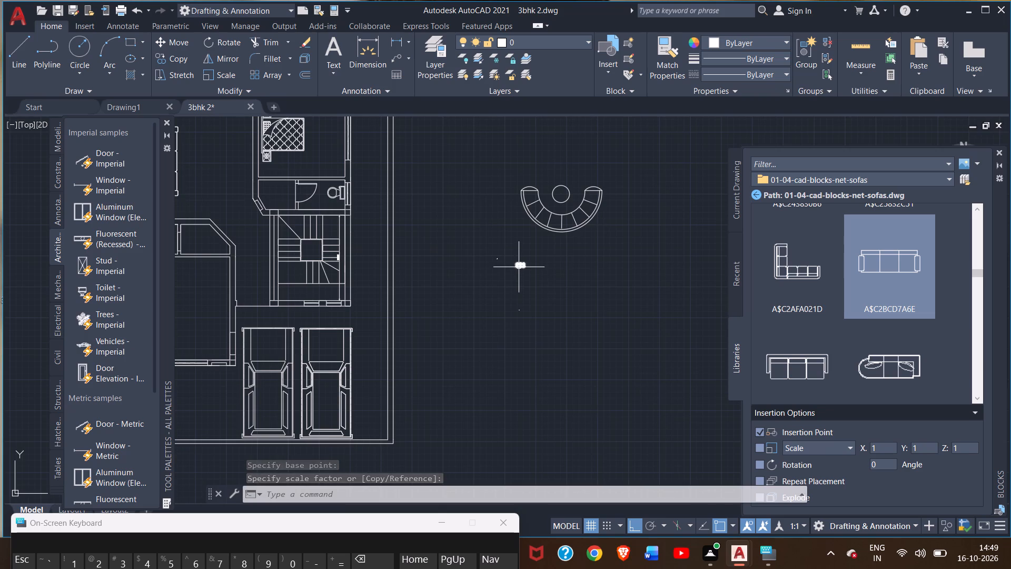
pyautogui.moveTo(519, 267); pyautogui.dragTo(563, 293, button='middle')
pyautogui.scroll(3, 559, 289)
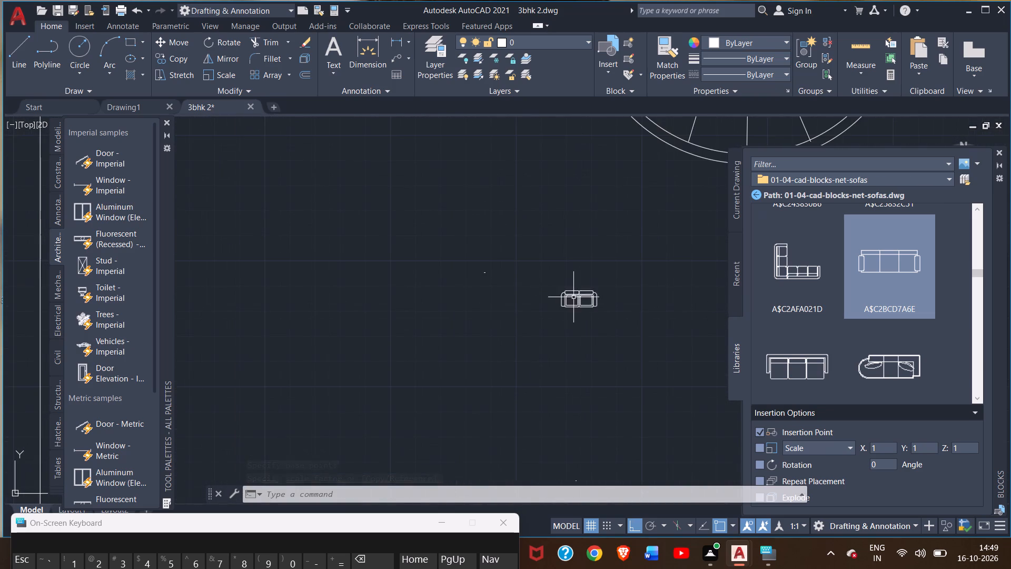
pyautogui.scroll(3, 573, 297)
pyautogui.moveTo(568, 292); pyautogui.dragTo(378, 262, button='middle')
pyautogui.scroll(1, 375, 259)
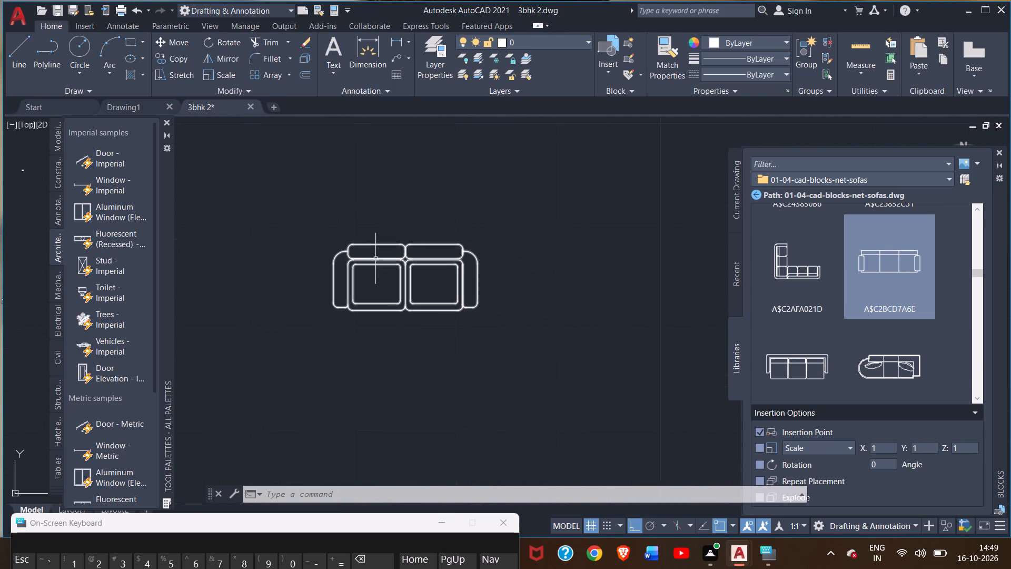
pyautogui.scroll(1, 375, 259)
pyautogui.click(375, 258)
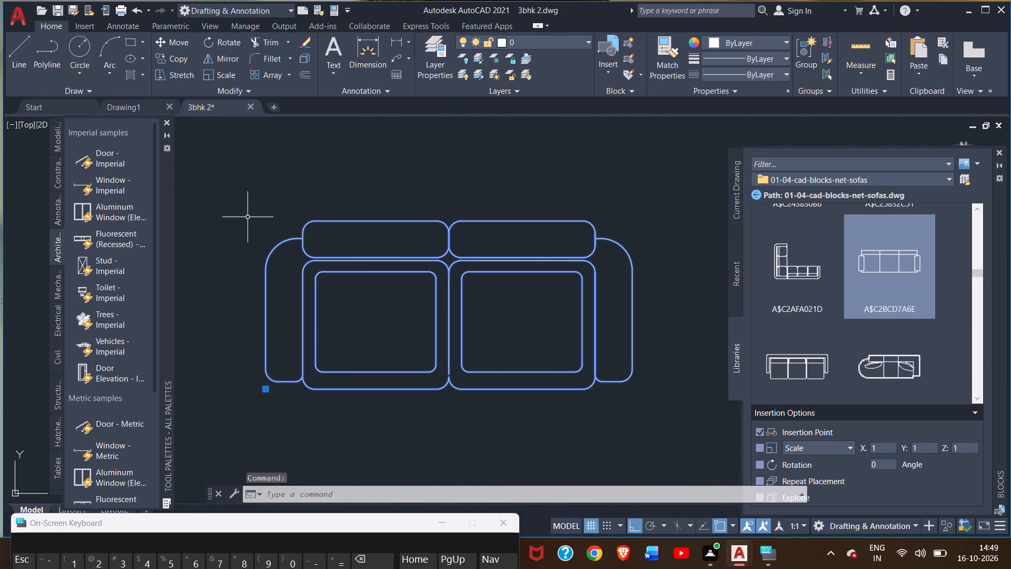
pyautogui.doubleClick(204, 74)
pyautogui.doubleClick(274, 380)
pyautogui.rightClick(275, 380)
pyautogui.moveTo(275, 380); pyautogui.dragTo(316, 343)
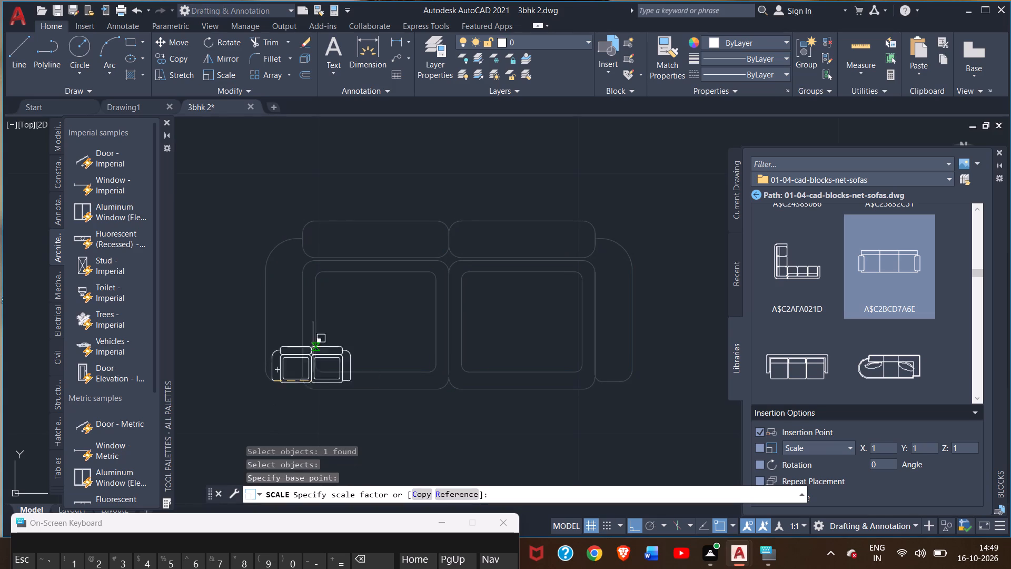
pyautogui.moveTo(316, 343); pyautogui.dragTo(467, 200)
pyautogui.moveTo(467, 199); pyautogui.dragTo(482, 195)
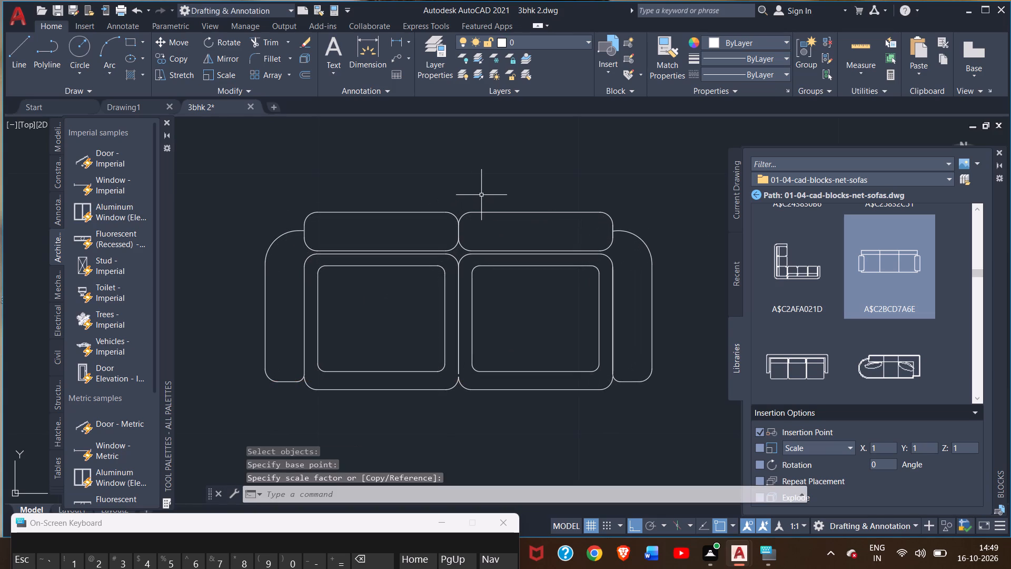
pyautogui.moveTo(482, 195); pyautogui.dragTo(487, 194)
# Check the two-seat sofa against the curved sofa and enlarge it about 1.6 times from its lower-left corner.
pyautogui.scroll(-7, 389, 314)
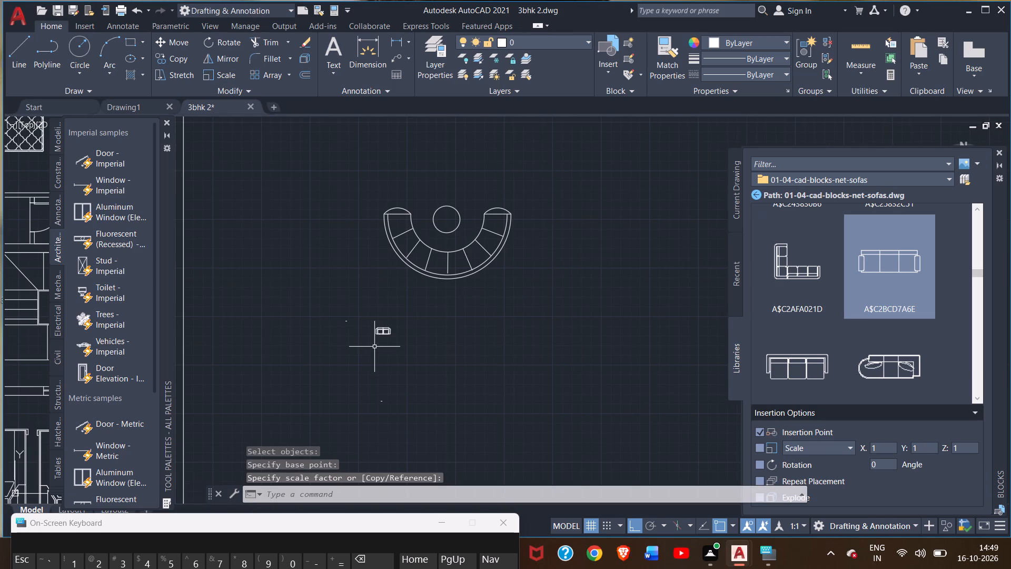
pyautogui.moveTo(374, 347); pyautogui.dragTo(523, 322, button='middle')
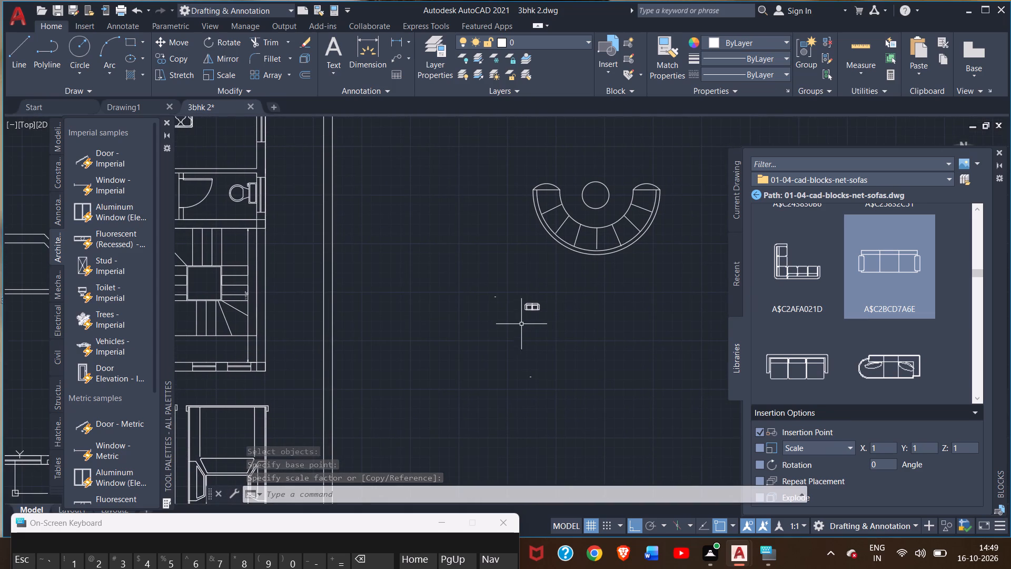
pyautogui.scroll(7, 533, 307)
pyautogui.click(512, 339)
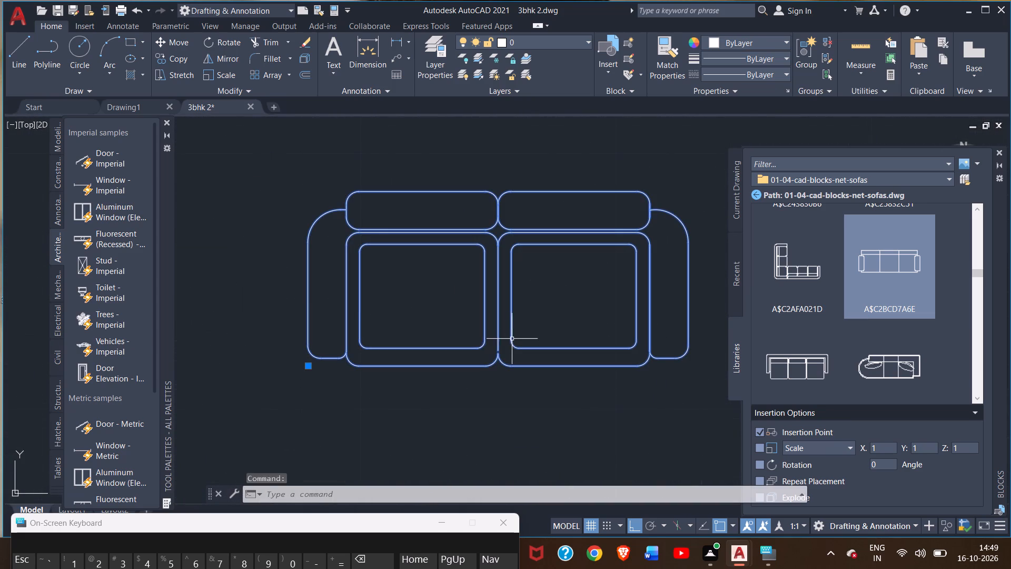
pyautogui.click(234, 78)
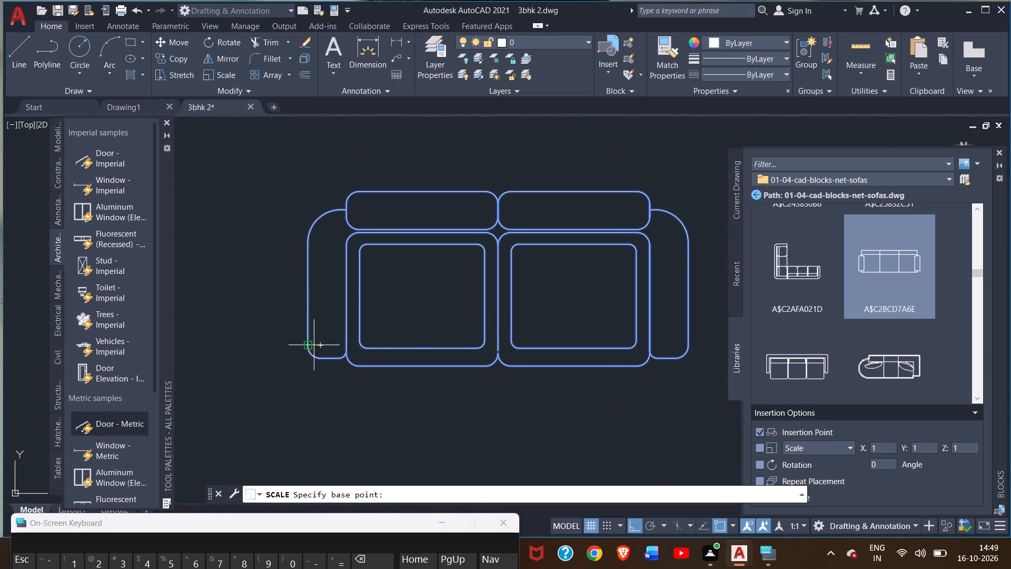
pyautogui.moveTo(311, 351); pyautogui.dragTo(551, 238)
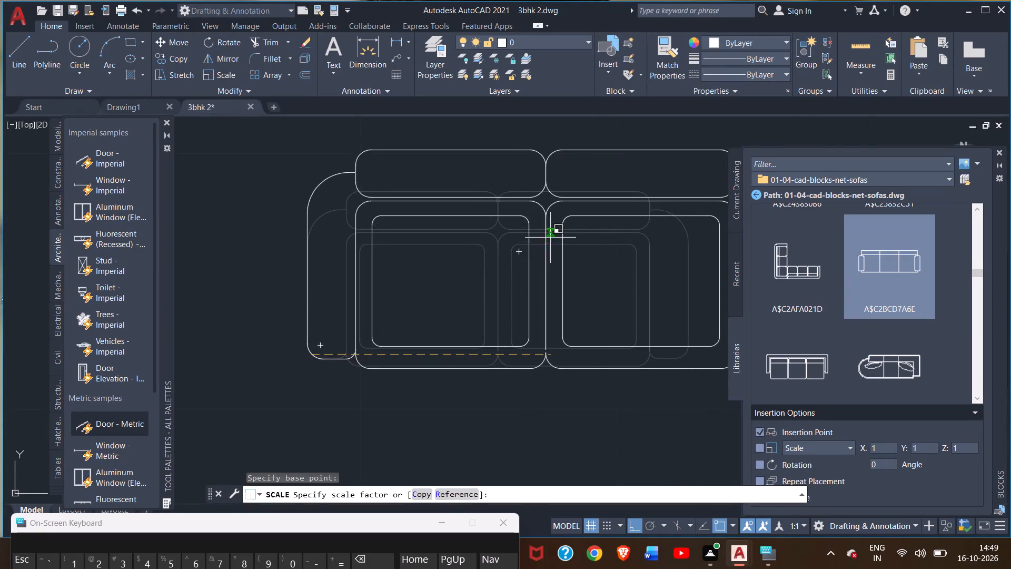
pyautogui.moveTo(551, 238); pyautogui.dragTo(592, 223)
pyautogui.tripleClick(592, 223)
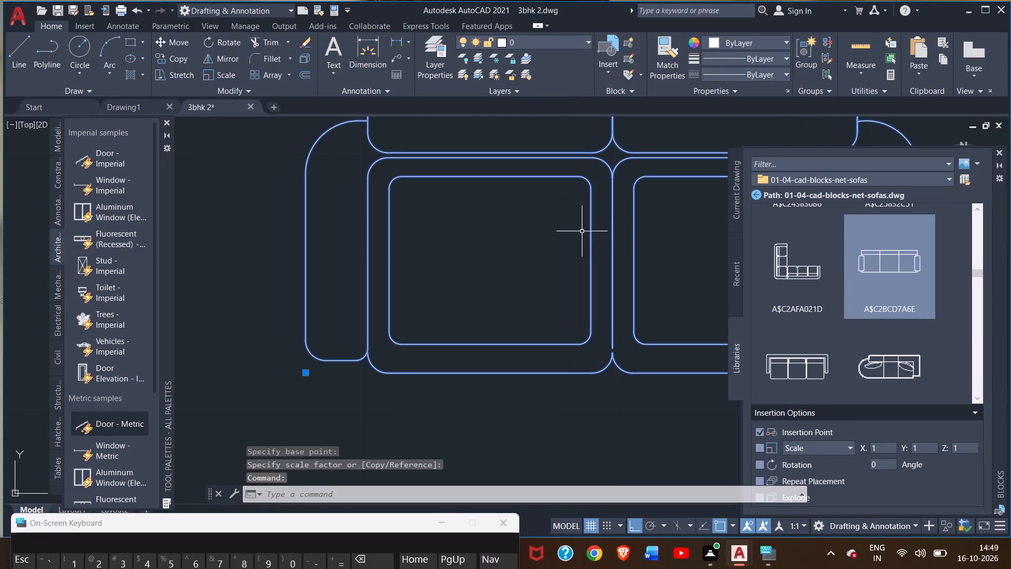
# Compare the two-seat sofa with the plan's furniture and scale it to about 0.54 of its size from its lower-left corner.
pyautogui.scroll(-7, 480, 278)
pyautogui.moveTo(467, 284); pyautogui.dragTo(539, 267, button='middle')
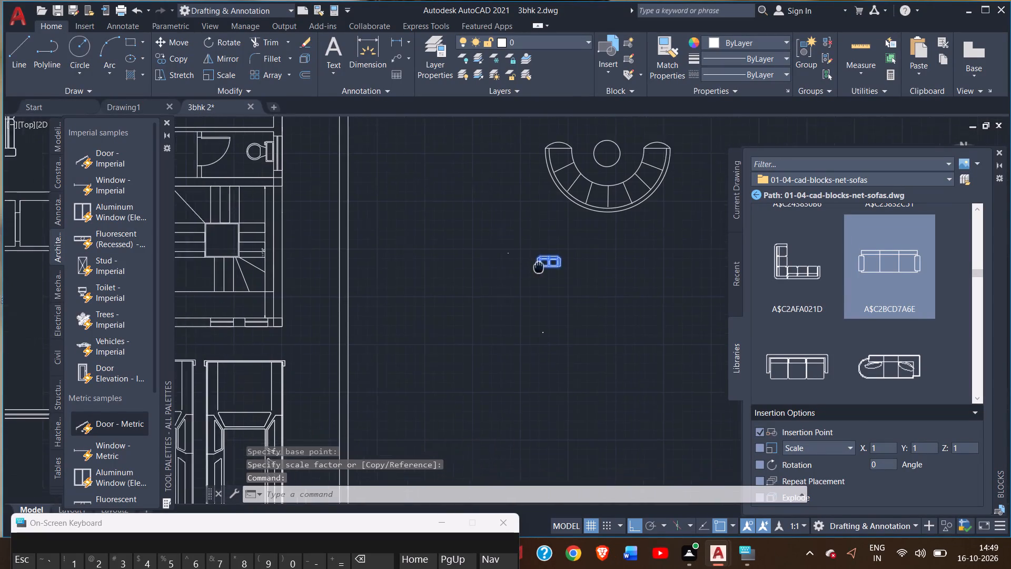
pyautogui.moveTo(539, 267); pyautogui.dragTo(659, 260, button='middle')
pyautogui.scroll(-1, 625, 285)
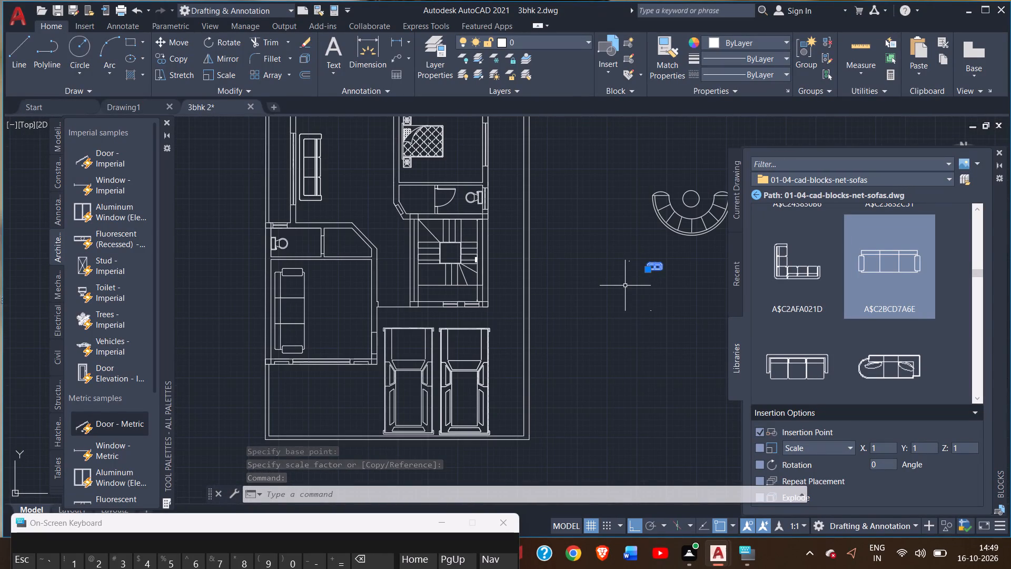
pyautogui.moveTo(625, 286); pyautogui.dragTo(512, 290, button='middle')
pyautogui.scroll(4, 532, 280)
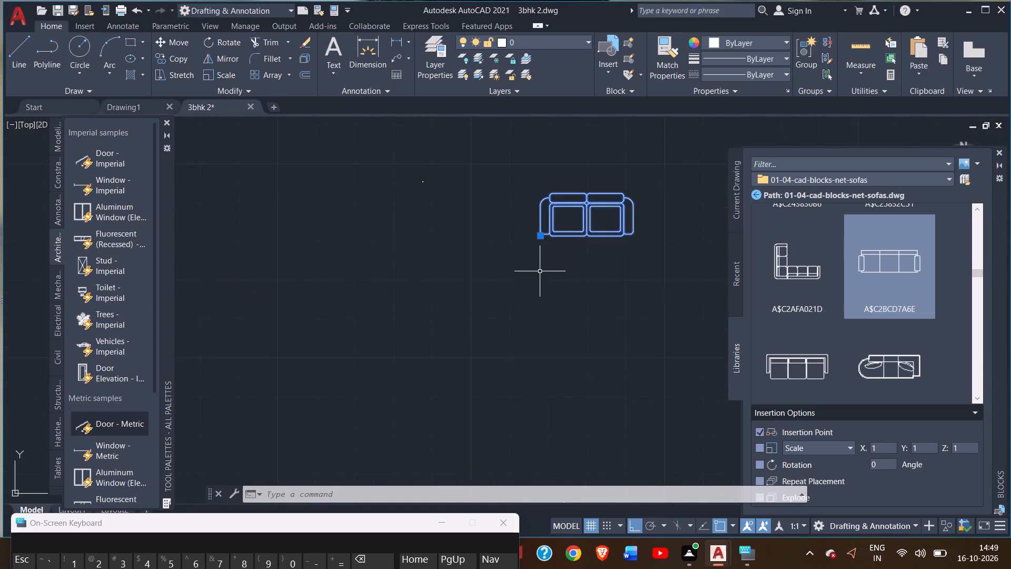
pyautogui.moveTo(544, 263); pyautogui.dragTo(478, 306, button='middle')
pyautogui.scroll(3, 478, 306)
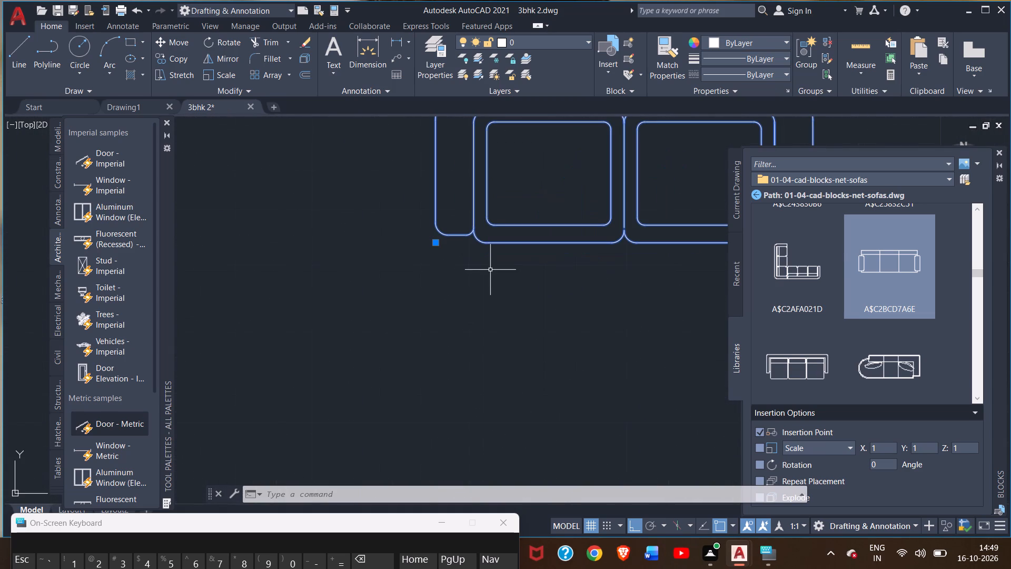
pyautogui.moveTo(490, 270); pyautogui.dragTo(336, 326, button='middle')
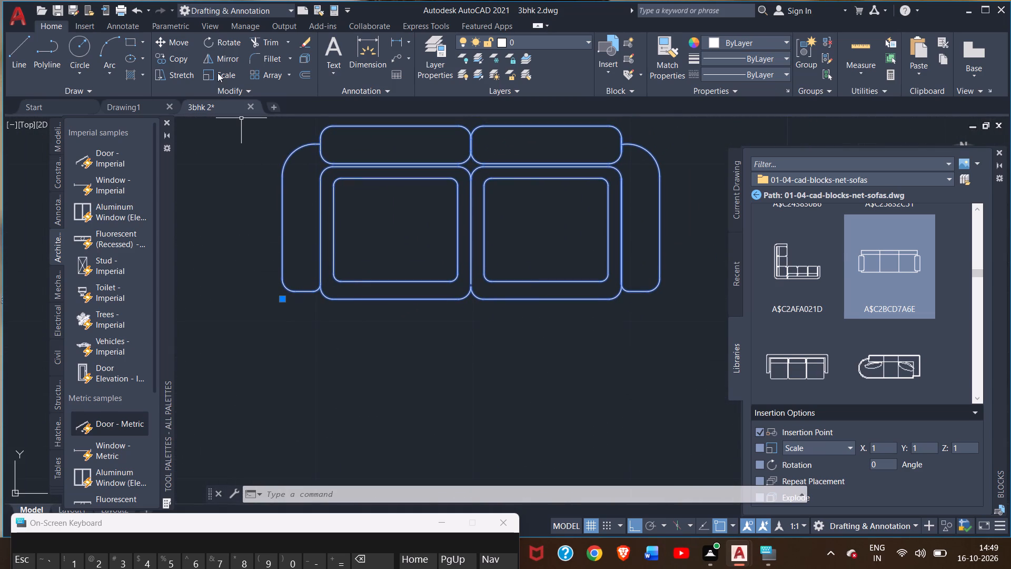
pyautogui.click(217, 73)
pyautogui.moveTo(311, 307); pyautogui.dragTo(306, 342, button='middle')
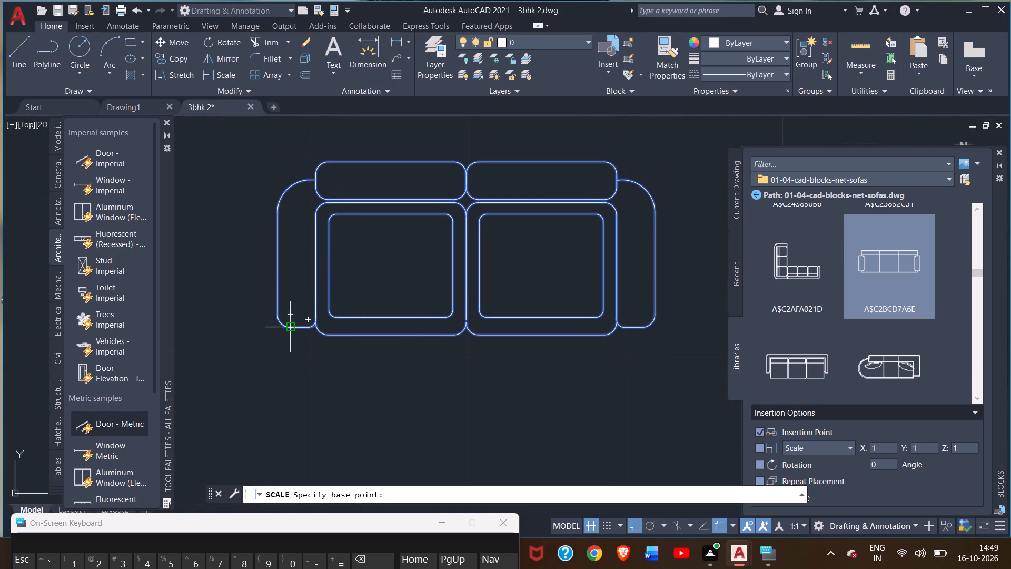
pyautogui.scroll(3, 290, 326)
pyautogui.moveTo(264, 326); pyautogui.dragTo(630, 191)
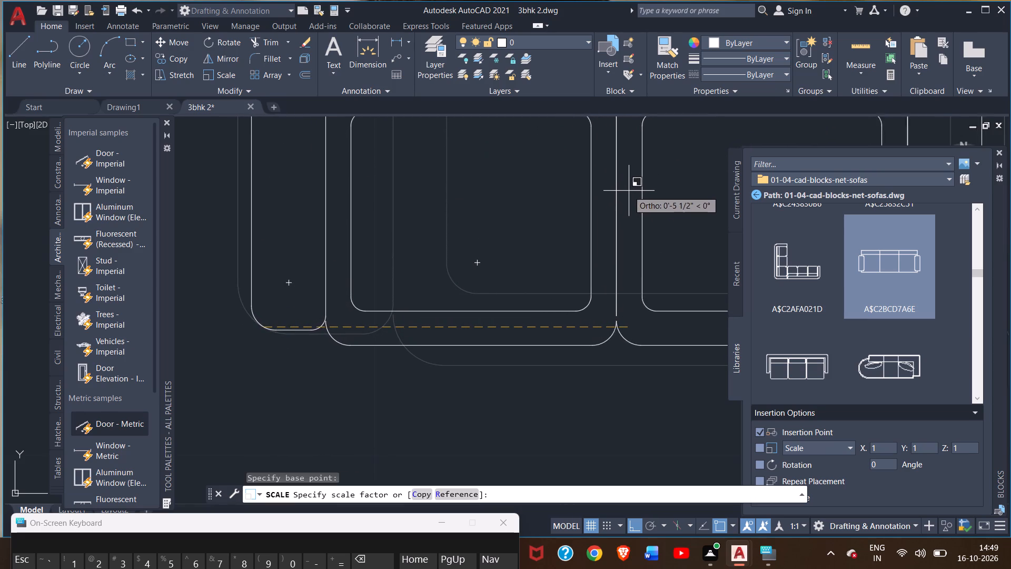
pyautogui.moveTo(630, 191); pyautogui.dragTo(677, 168)
pyautogui.tripleClick(677, 168)
pyautogui.doubleClick(679, 165)
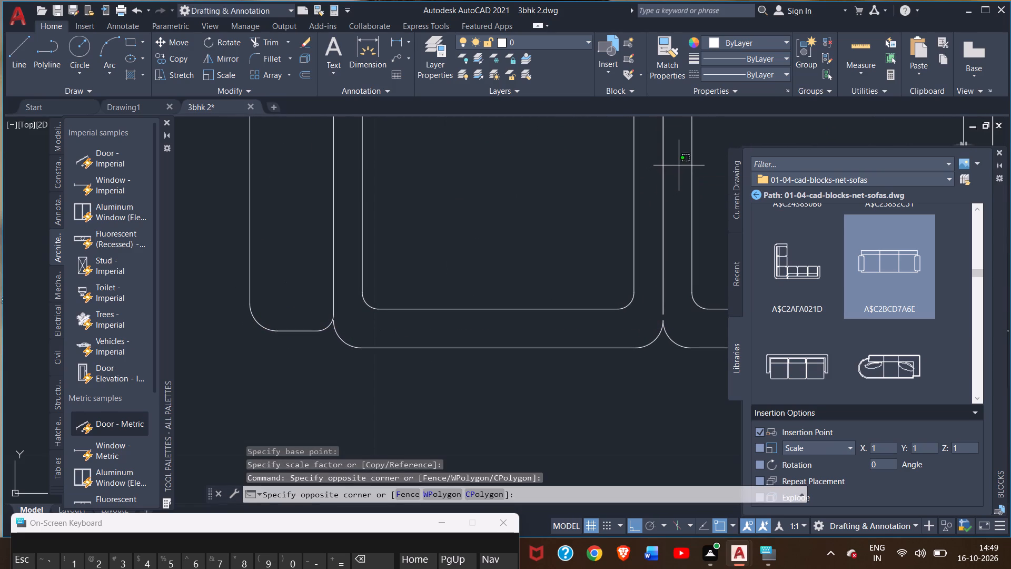
# Reselect the two-seat sofa and enlarge it about 2.4 times from its lower-left corner.
pyautogui.click(625, 199)
pyautogui.scroll(-5, 535, 236)
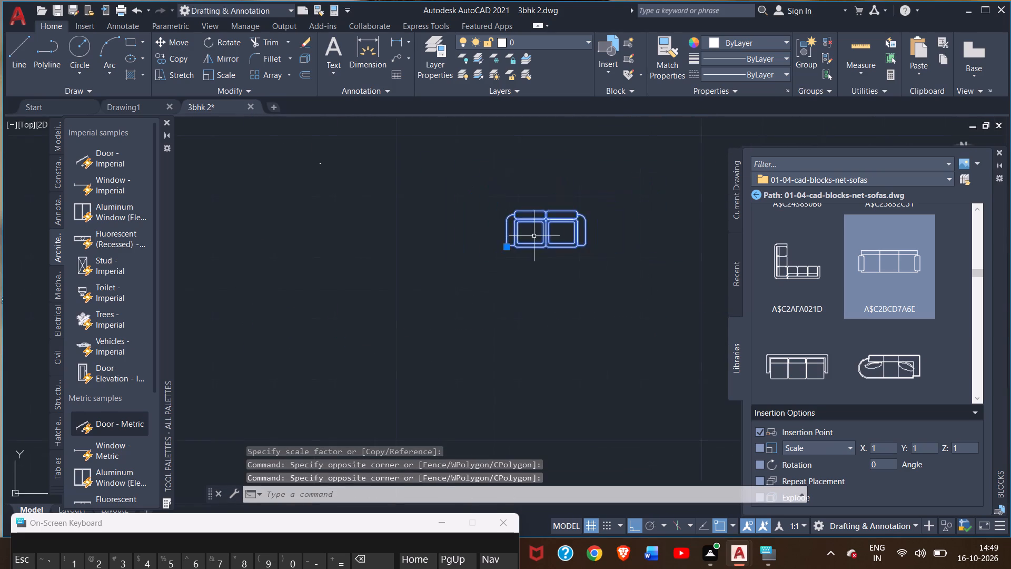
pyautogui.scroll(-7, 532, 237)
pyautogui.scroll(7, 524, 240)
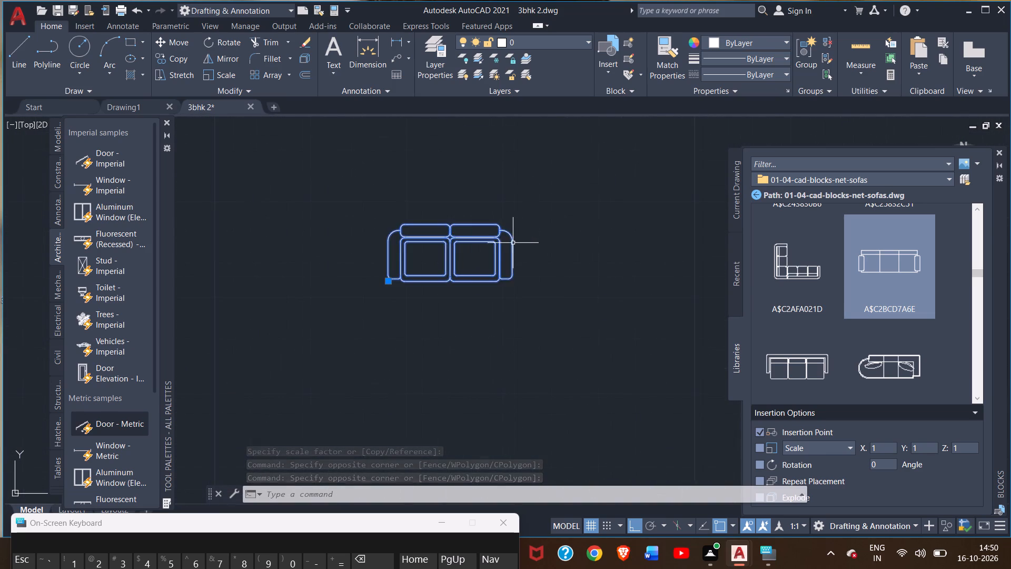
pyautogui.scroll(2, 506, 243)
pyautogui.moveTo(489, 237); pyautogui.dragTo(464, 280, button='middle')
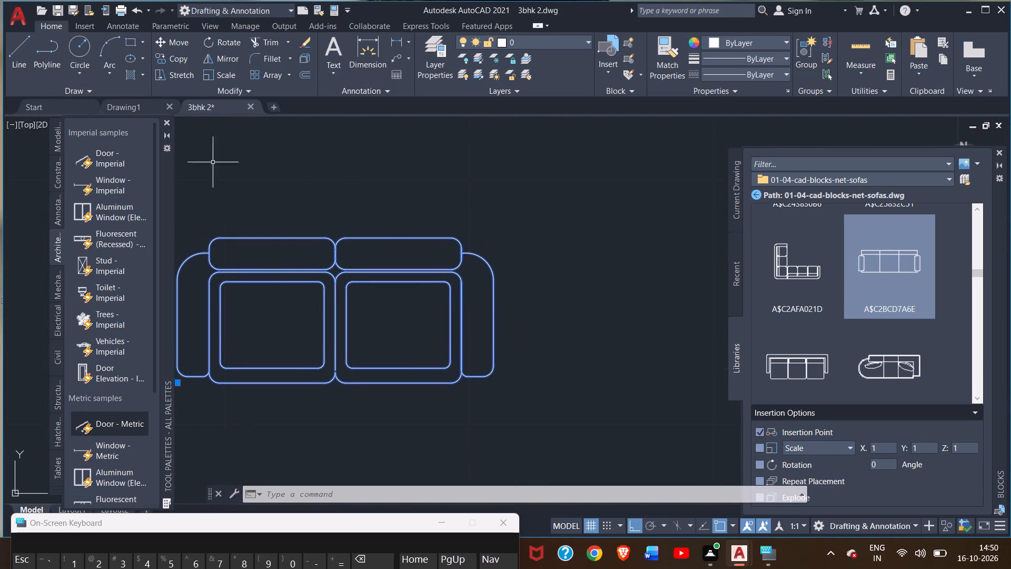
pyautogui.click(219, 74)
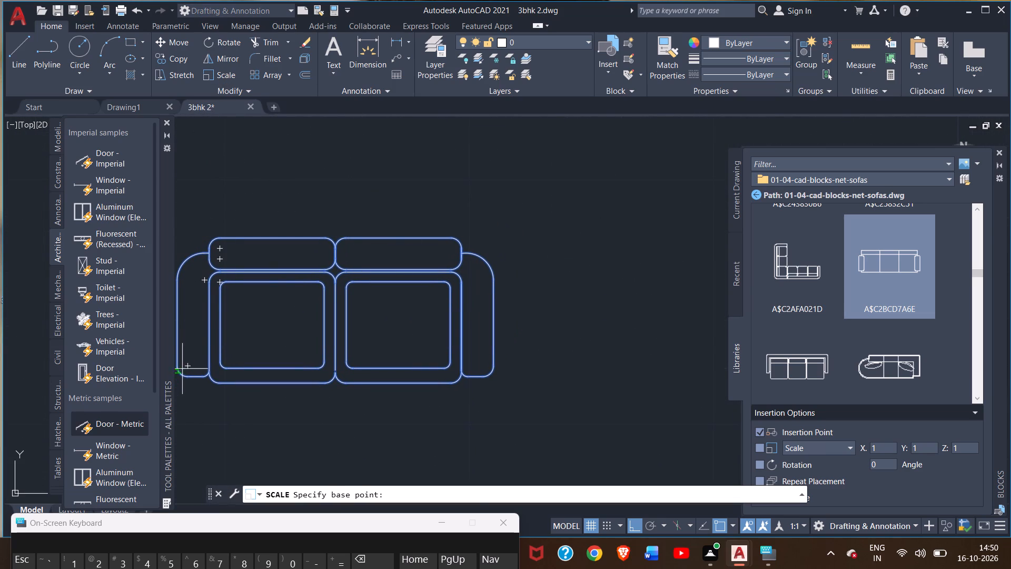
pyautogui.click(182, 372)
pyautogui.moveTo(182, 372); pyautogui.dragTo(500, 170)
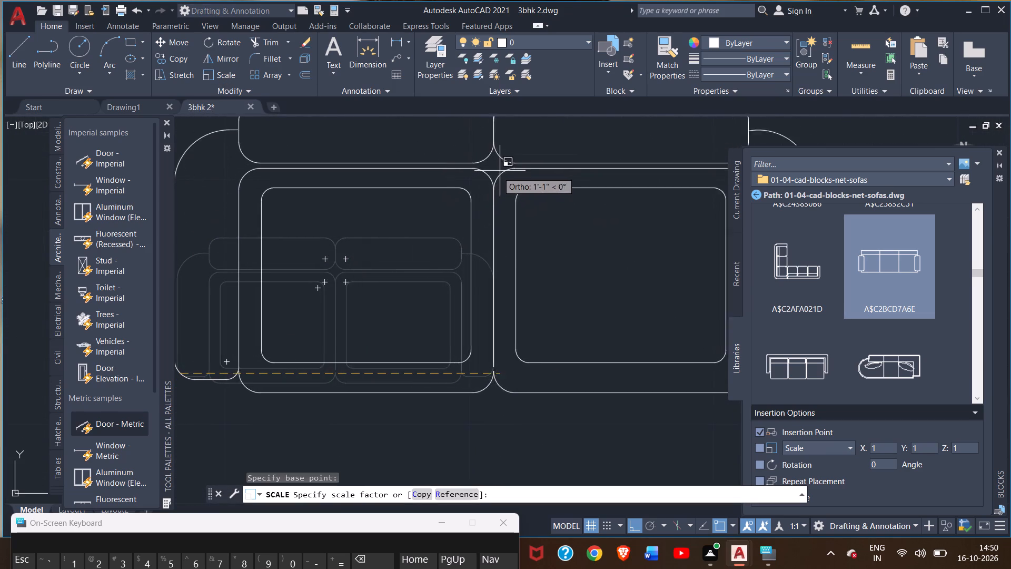
pyautogui.moveTo(500, 170); pyautogui.dragTo(568, 141)
pyautogui.click(568, 141)
# Compare the two-seat sofa with the plan and curved sofa, and enlarge it about 3.8 times from its lower-left corner.
pyautogui.scroll(-4, 510, 203)
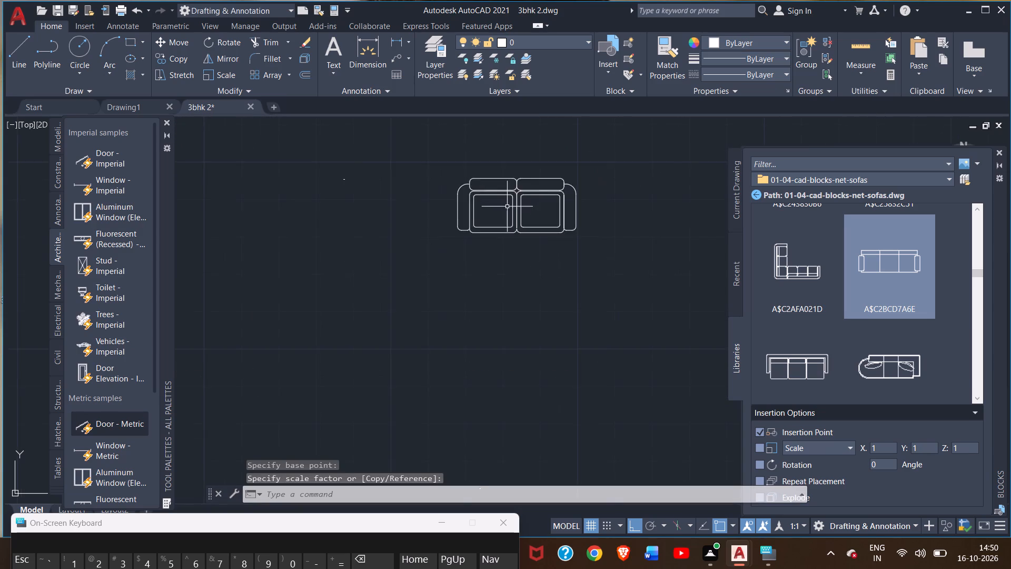
pyautogui.scroll(-4, 507, 208)
pyautogui.moveTo(488, 228); pyautogui.dragTo(492, 228, button='middle')
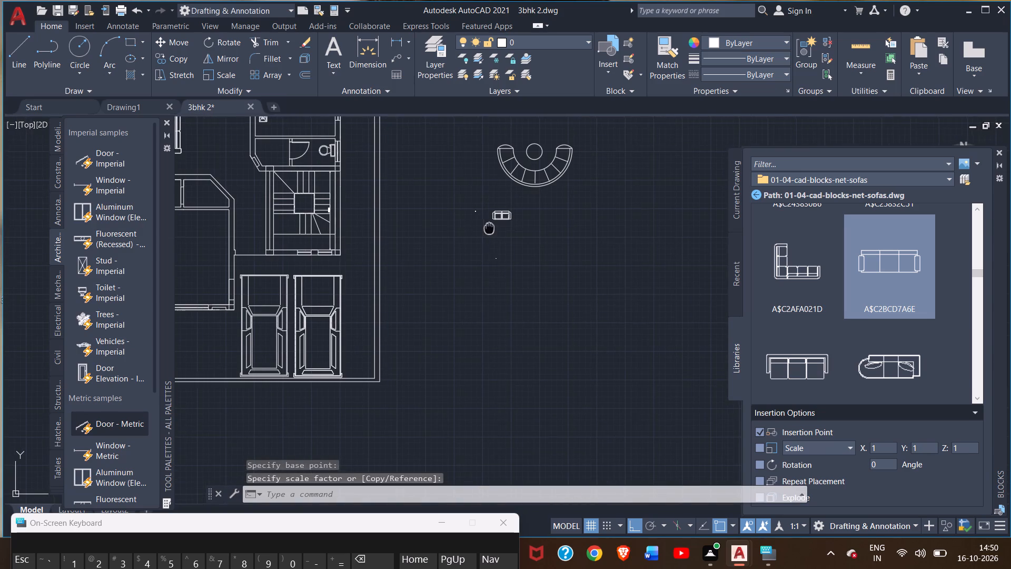
pyautogui.moveTo(492, 228); pyautogui.dragTo(567, 258, button='middle')
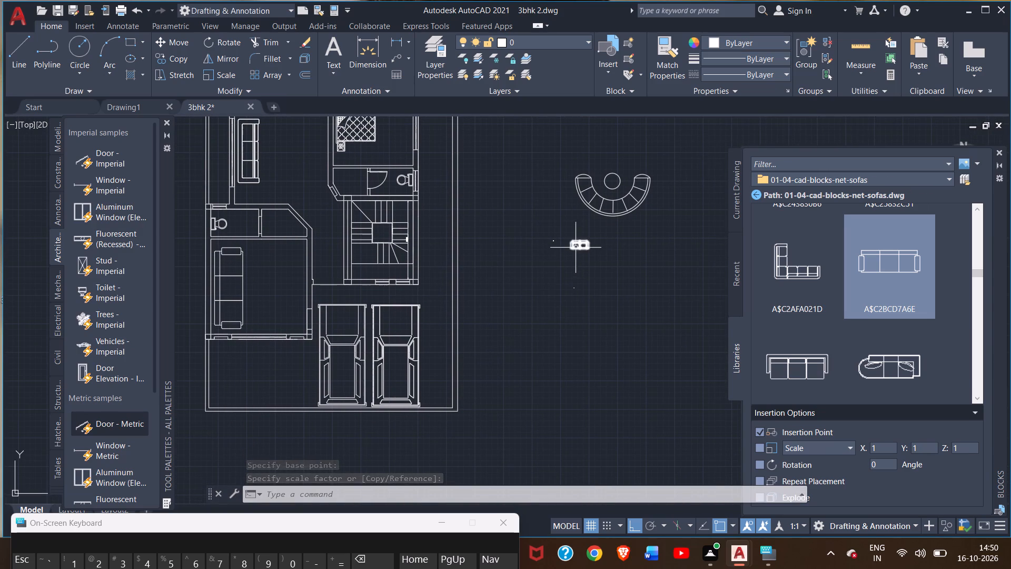
pyautogui.click(574, 248)
pyautogui.scroll(4, 574, 247)
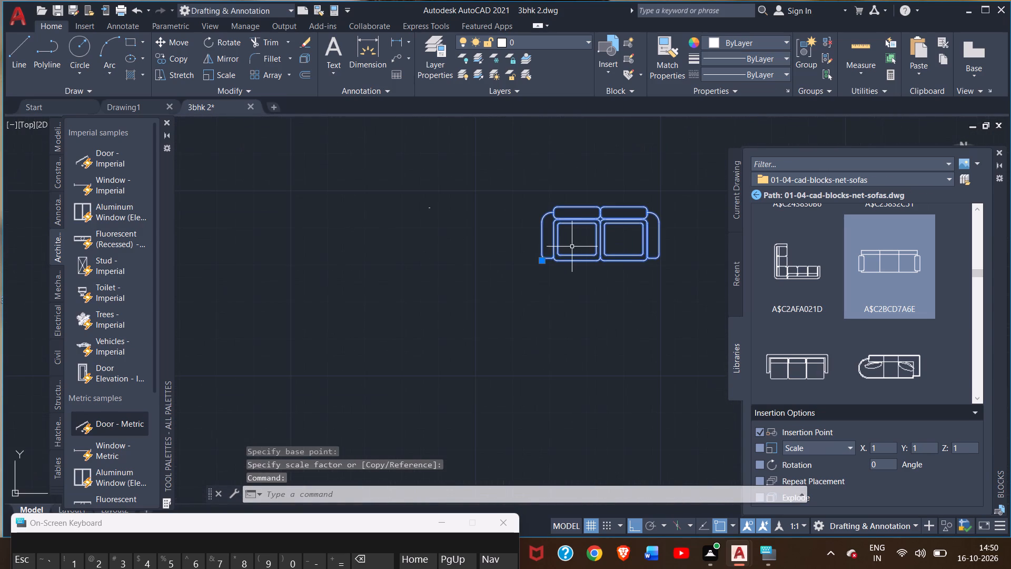
pyautogui.moveTo(572, 247); pyautogui.dragTo(274, 327, button='middle')
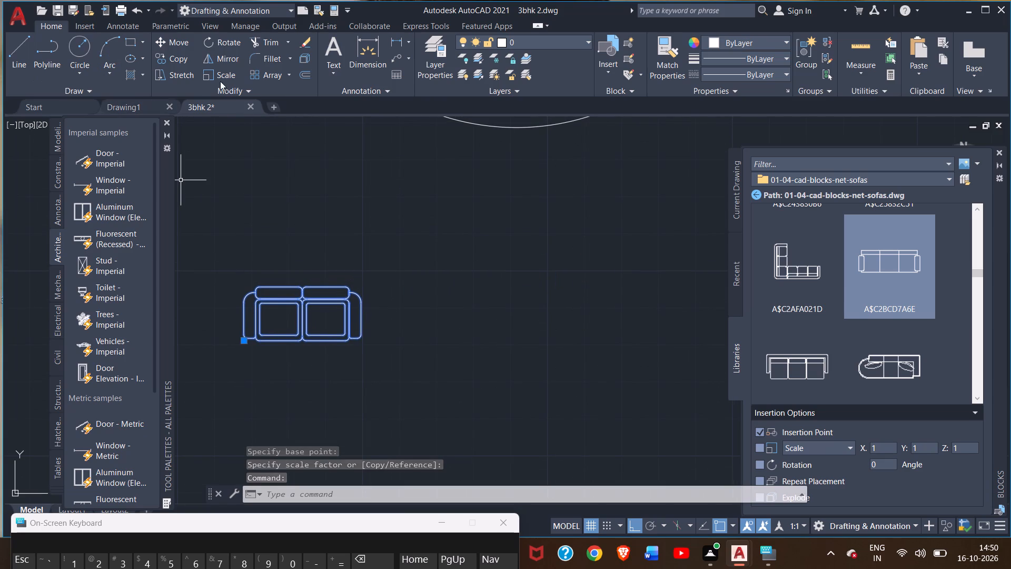
pyautogui.click(227, 76)
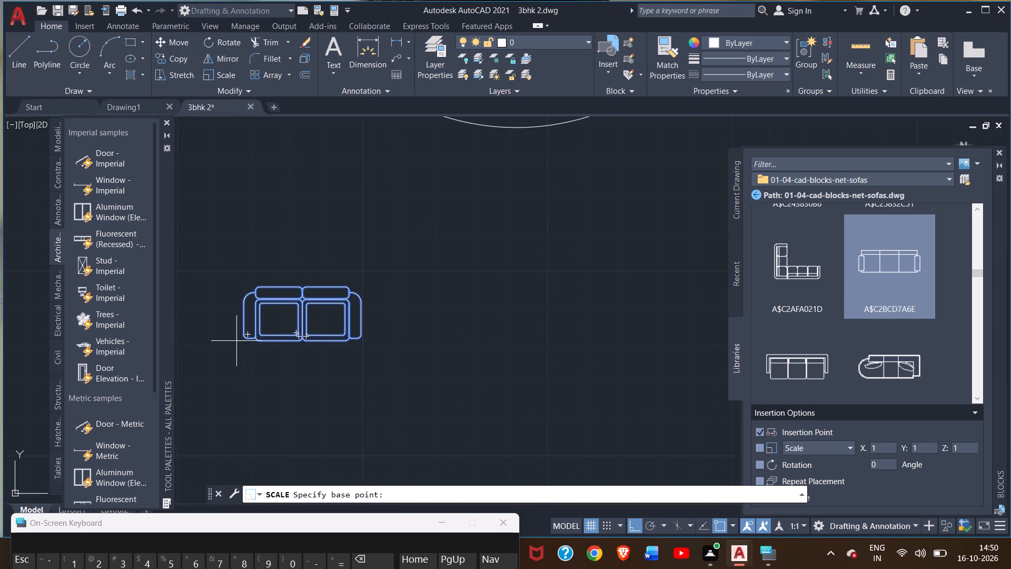
pyautogui.moveTo(249, 339); pyautogui.dragTo(473, 240)
pyautogui.tripleClick(473, 240)
pyautogui.scroll(-4, 399, 320)
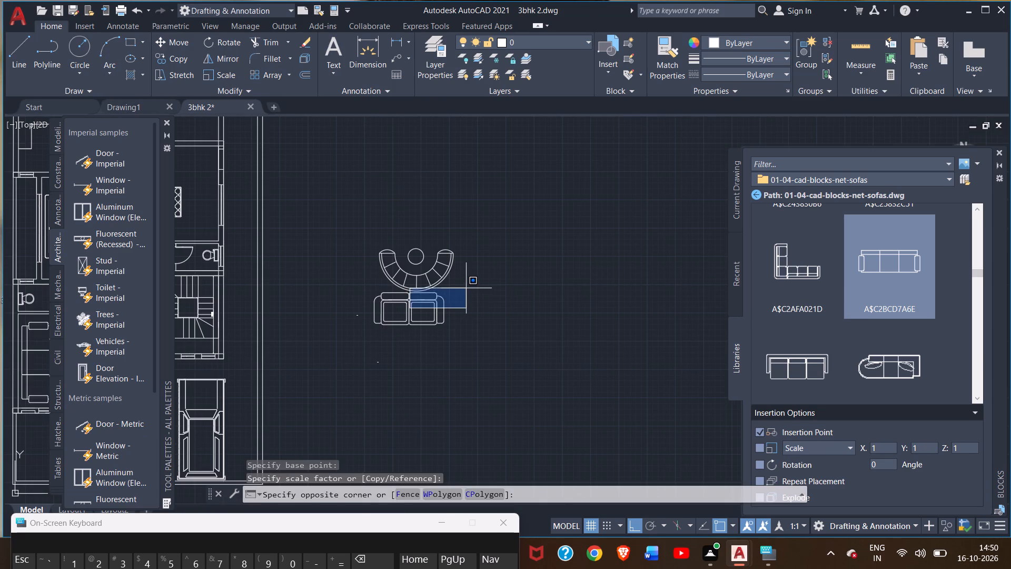
pyautogui.scroll(-2, 466, 288)
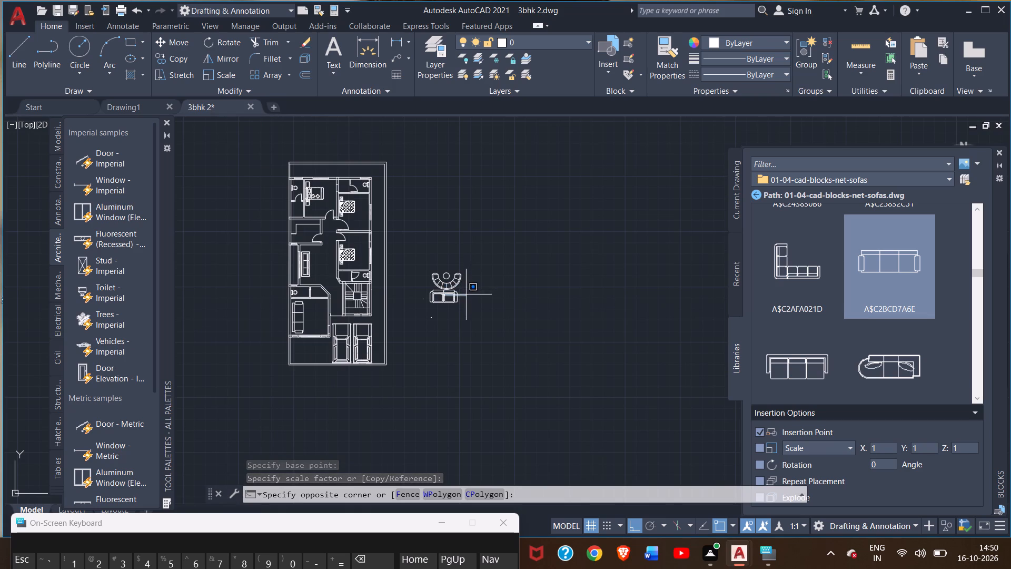
# Scale the two-seat sofa beside the curved sofa down to about 0.9 of its size from its lower-left corner.
pyautogui.rightClick(466, 295)
pyautogui.click(443, 307)
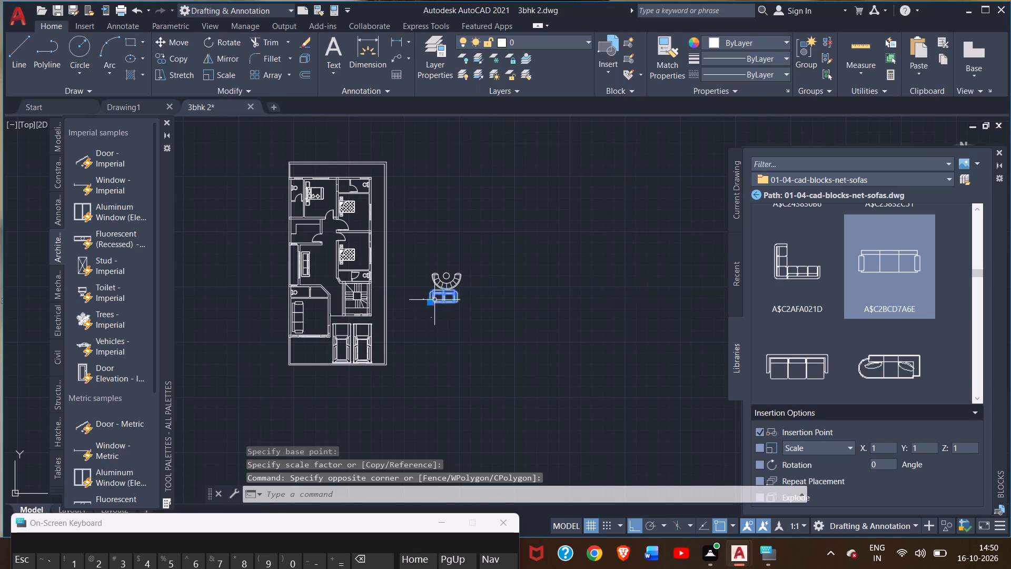
pyautogui.scroll(1, 434, 299)
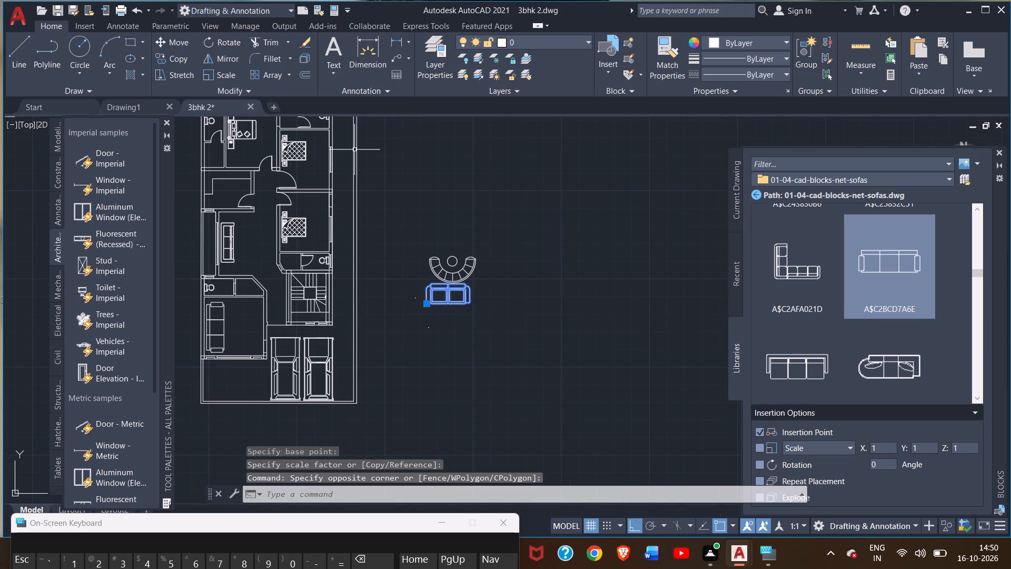
pyautogui.click(224, 75)
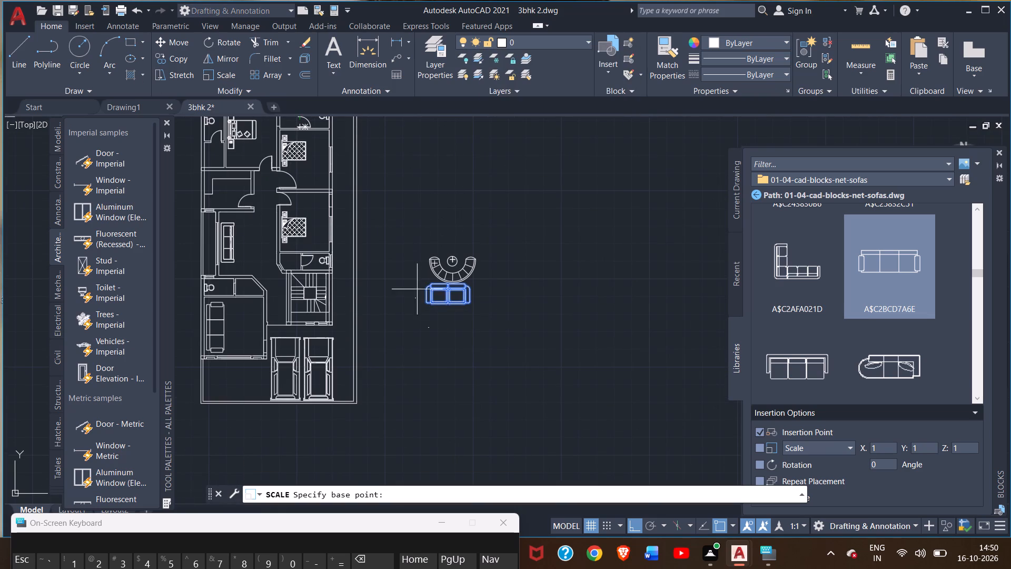
pyautogui.moveTo(429, 301); pyautogui.dragTo(445, 300)
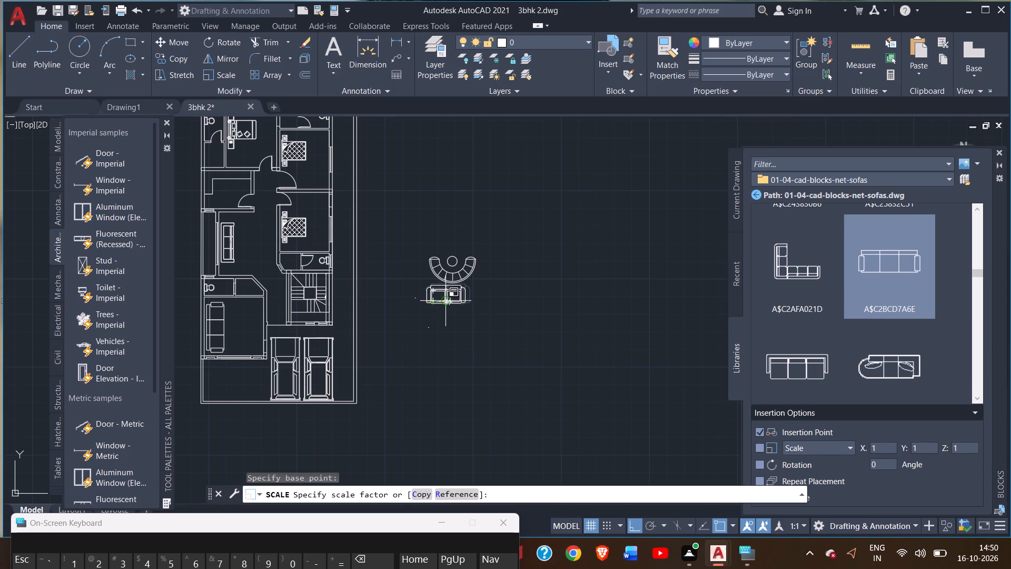
pyautogui.click(444, 299)
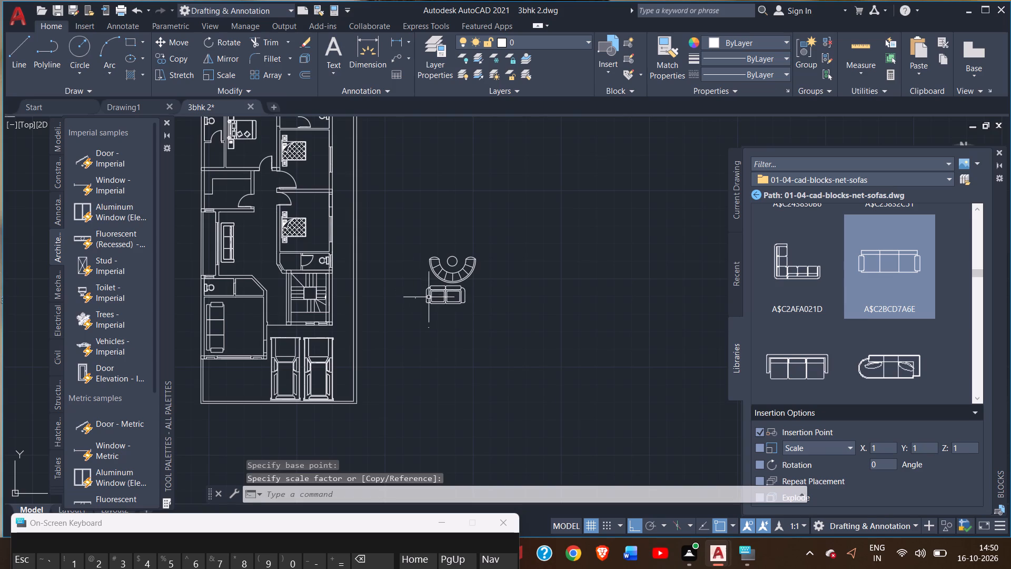
# Copy the two-seat sofa horizontally into the plan beside the staircase, placing several copies there and more near the plot's outer boundary.
pyautogui.click(432, 291)
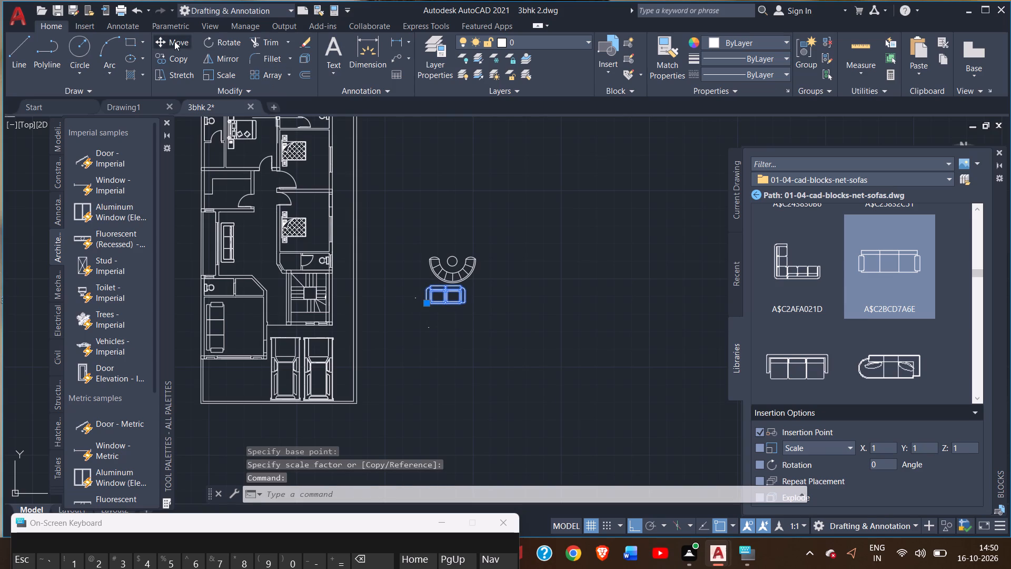
pyautogui.click(163, 57)
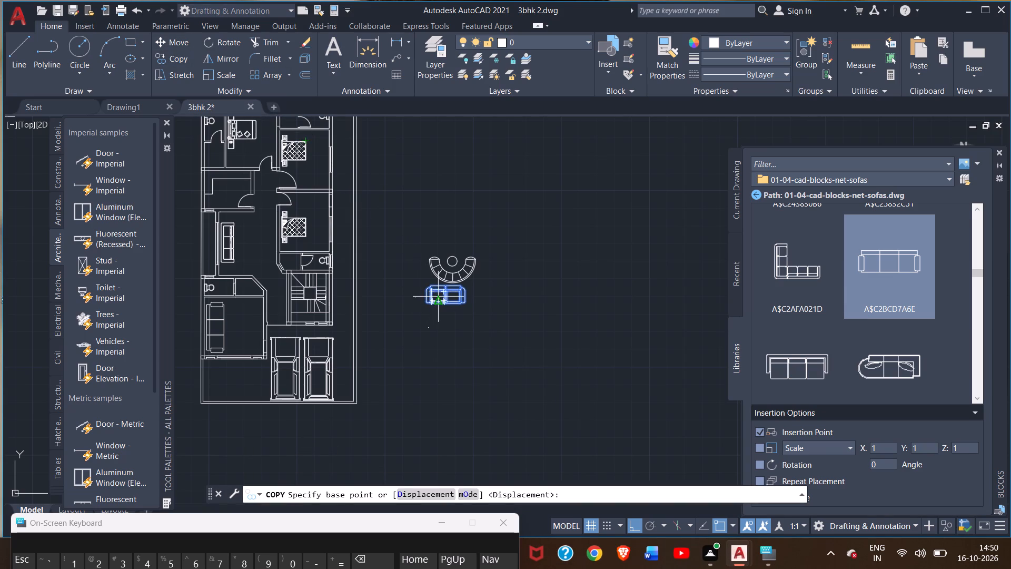
pyautogui.moveTo(440, 298); pyautogui.dragTo(288, 230)
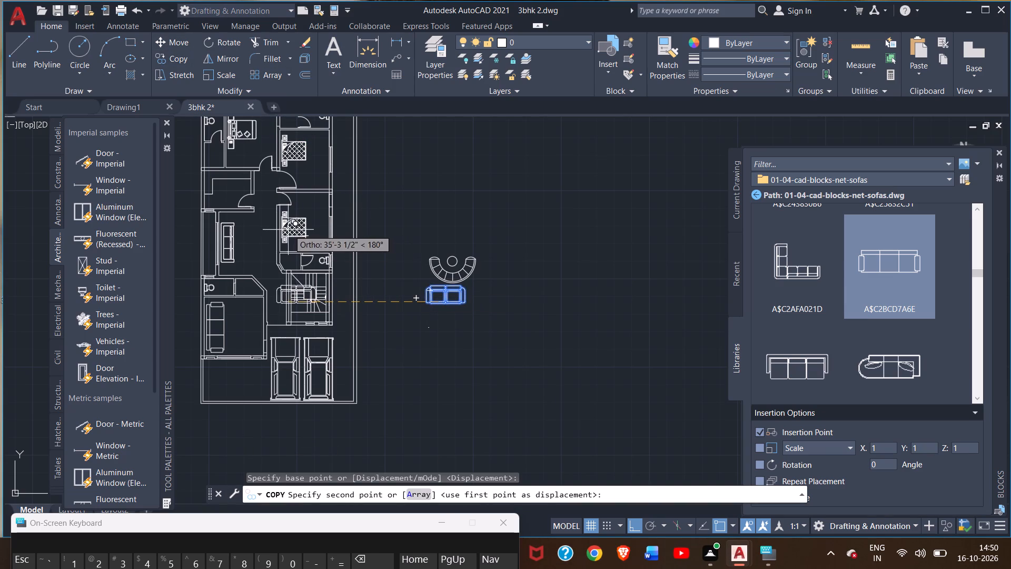
pyautogui.moveTo(288, 230); pyautogui.dragTo(267, 268)
pyautogui.moveTo(266, 269); pyautogui.dragTo(255, 305)
pyautogui.moveTo(254, 306); pyautogui.dragTo(251, 319)
pyautogui.doubleClick(251, 319)
pyautogui.moveTo(250, 320); pyautogui.dragTo(270, 310)
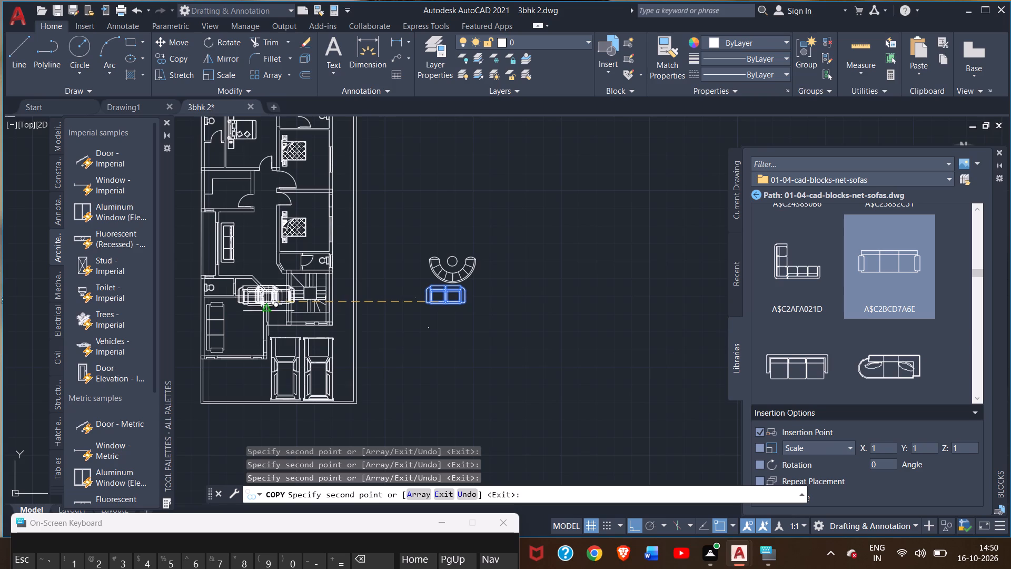
pyautogui.moveTo(270, 310); pyautogui.dragTo(386, 300)
pyautogui.tripleClick(386, 300)
pyautogui.moveTo(369, 285); pyautogui.dragTo(537, 285, button='middle')
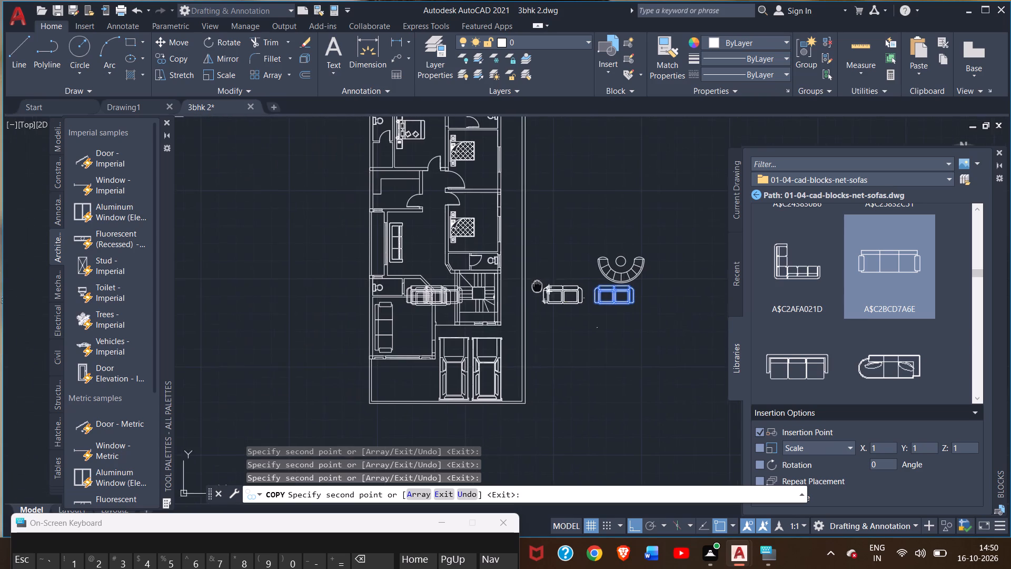
pyautogui.scroll(2, 409, 310)
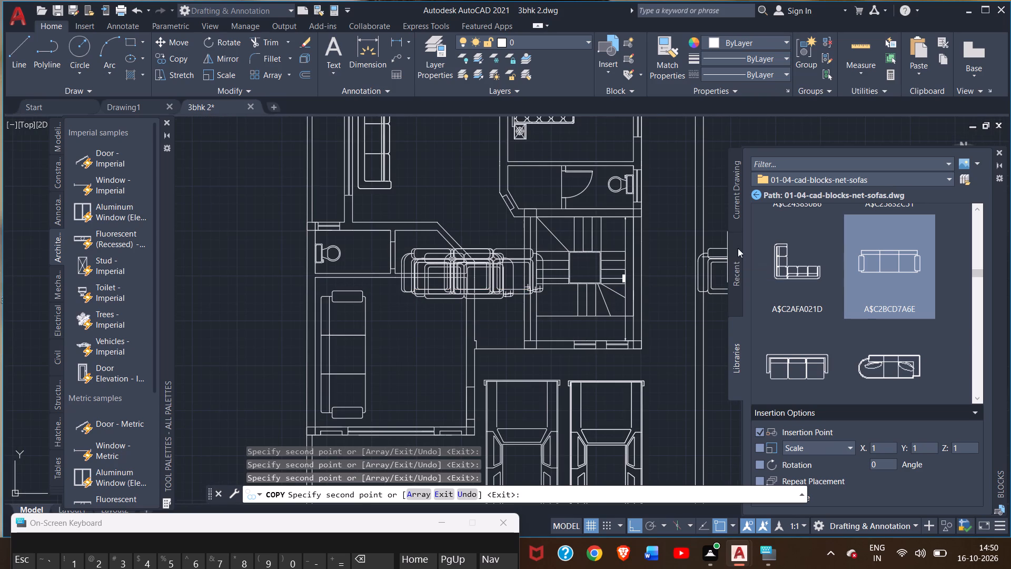
pyautogui.click(725, 238)
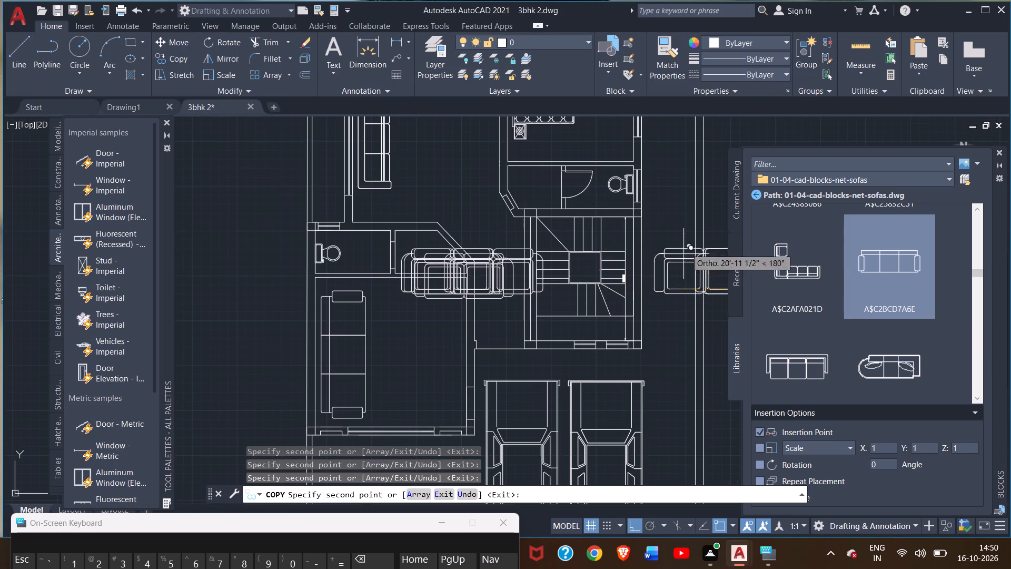
pyautogui.rightClick(691, 232)
pyautogui.click(701, 242)
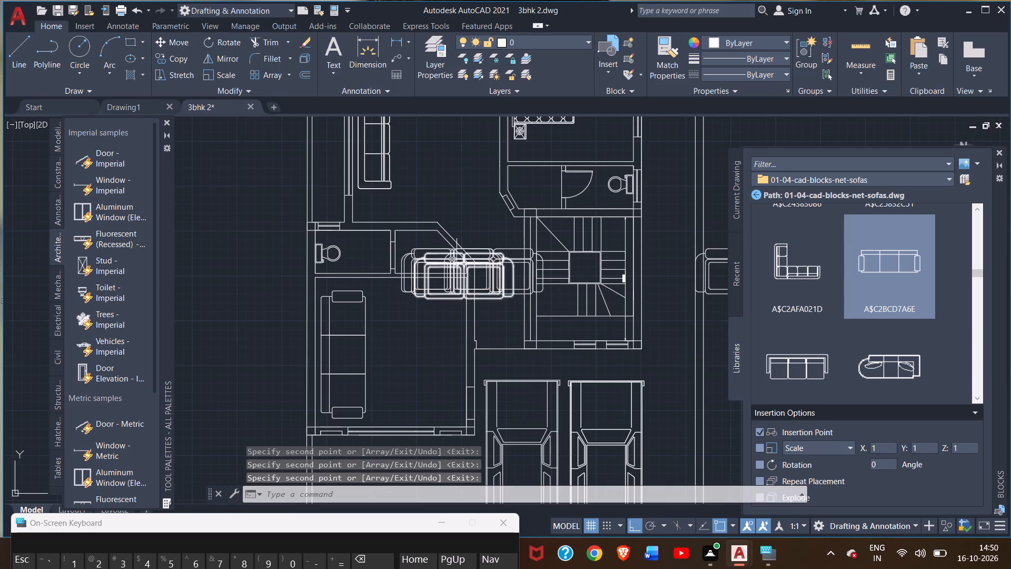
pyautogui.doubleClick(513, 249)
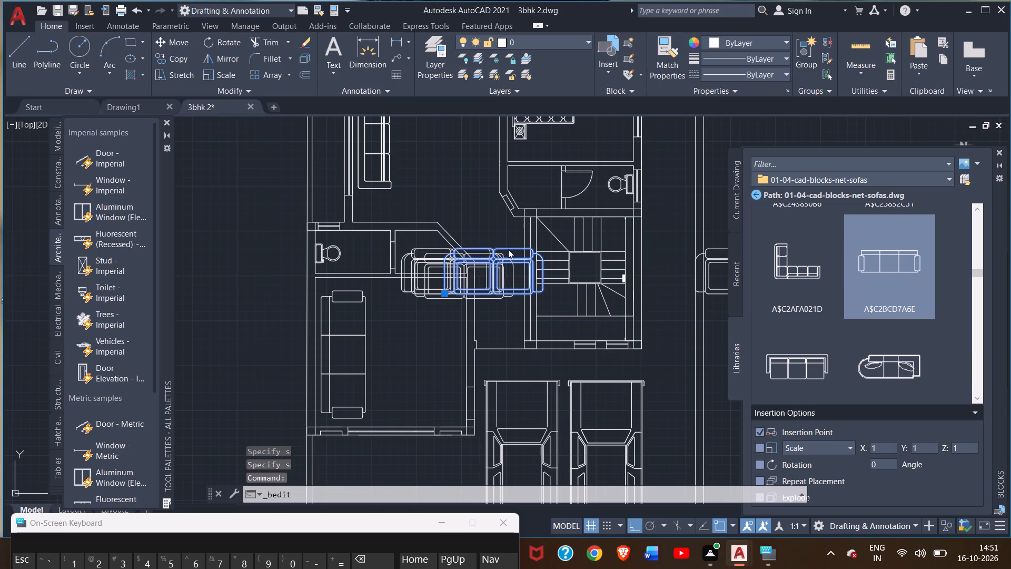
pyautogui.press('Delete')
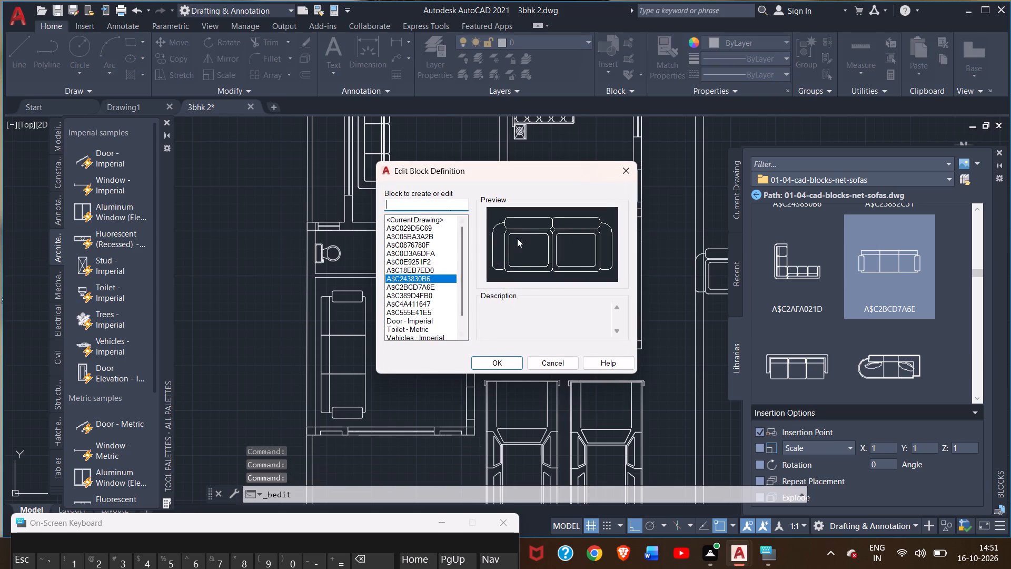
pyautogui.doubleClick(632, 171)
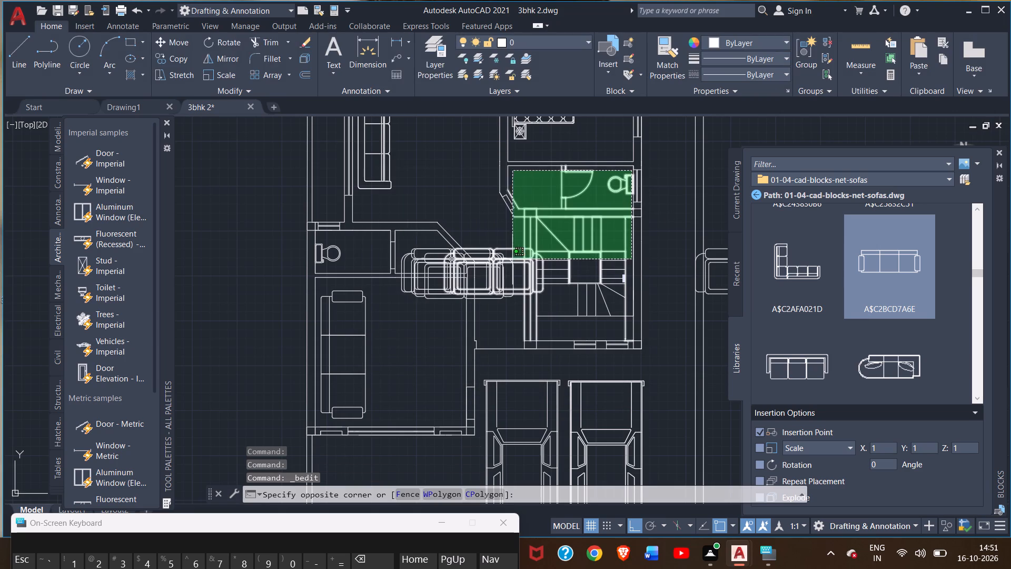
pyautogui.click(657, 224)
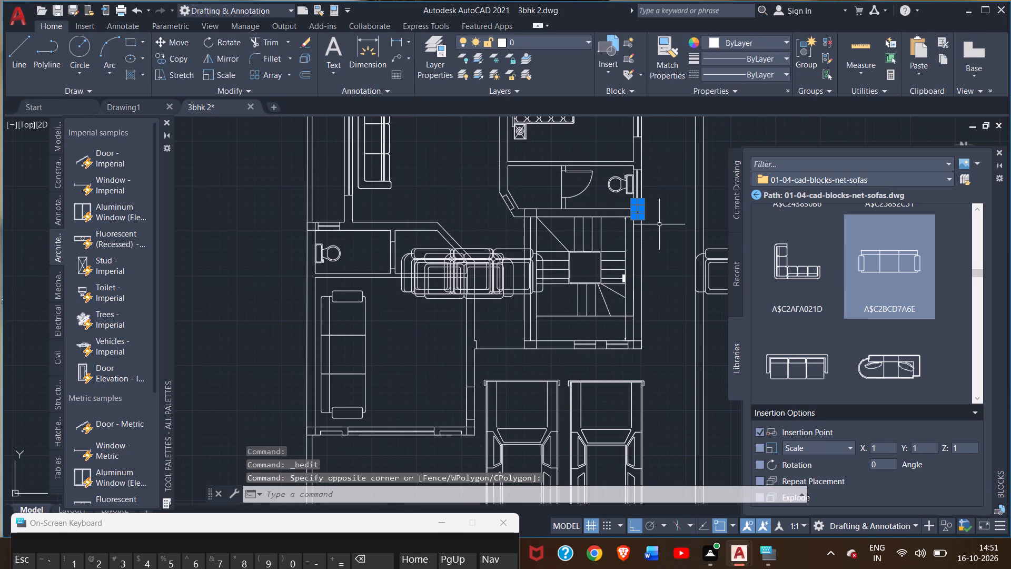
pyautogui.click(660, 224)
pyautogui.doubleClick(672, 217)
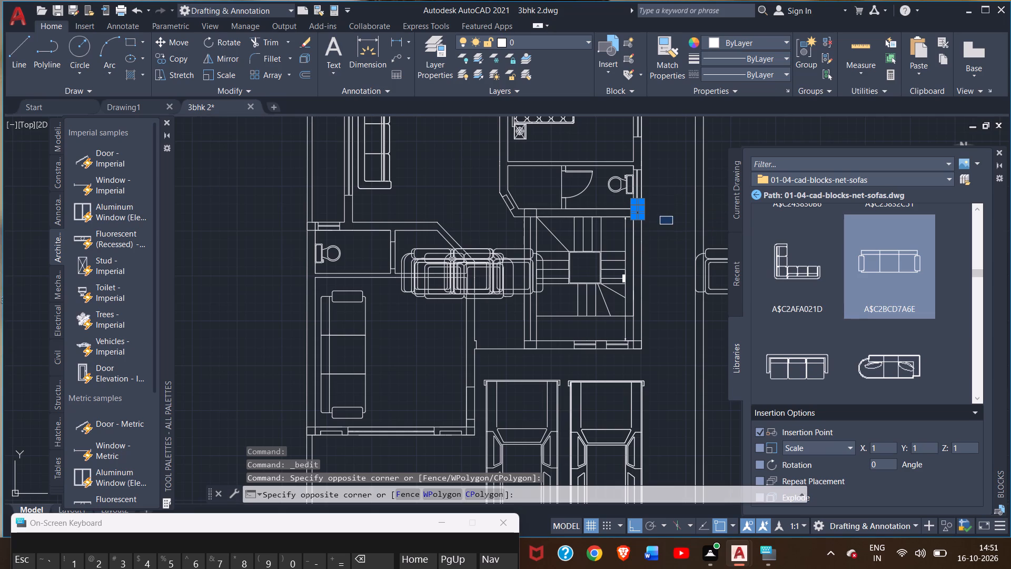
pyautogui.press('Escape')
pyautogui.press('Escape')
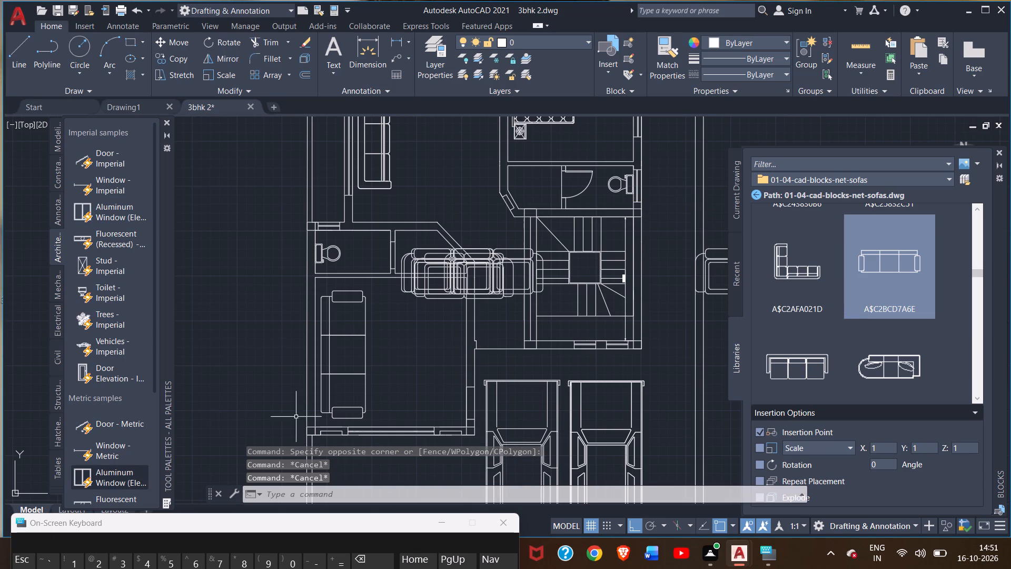
# Erase three of the overlapping two-seat sofa copies beside the staircase, keeping only one there.
pyautogui.scroll(3, 512, 263)
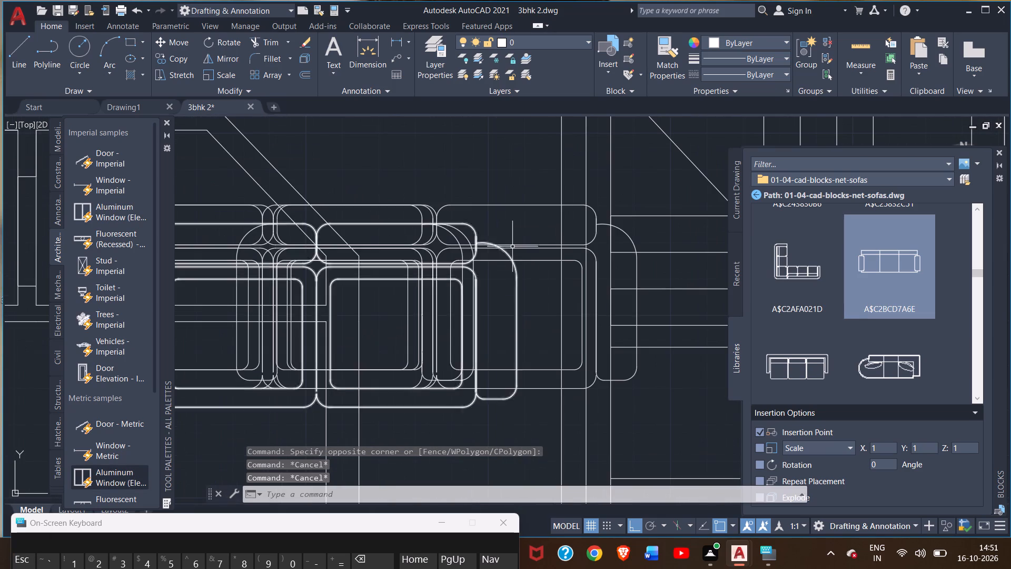
pyautogui.click(513, 246)
pyautogui.press('Delete')
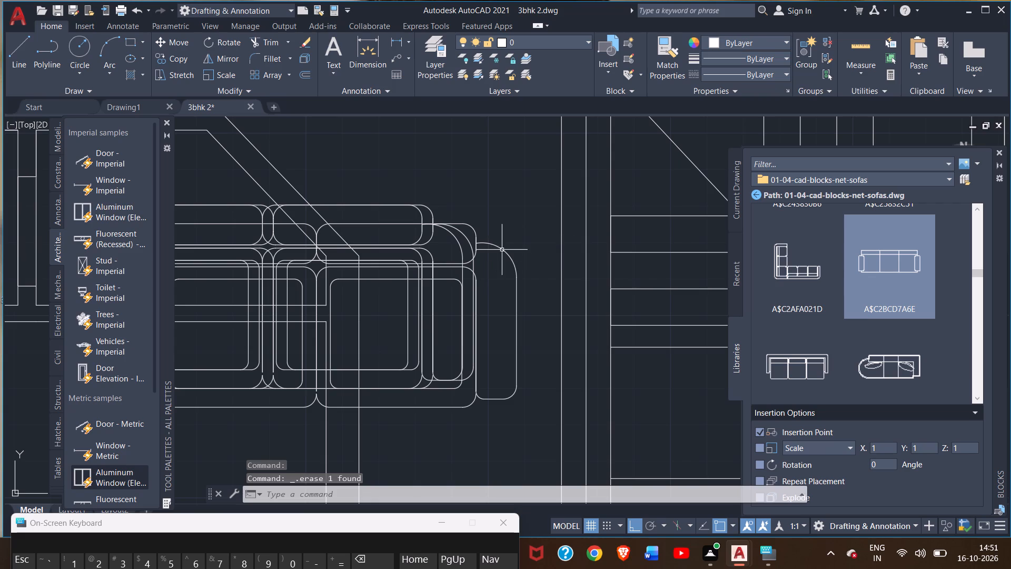
pyautogui.click(502, 249)
pyautogui.press('Delete')
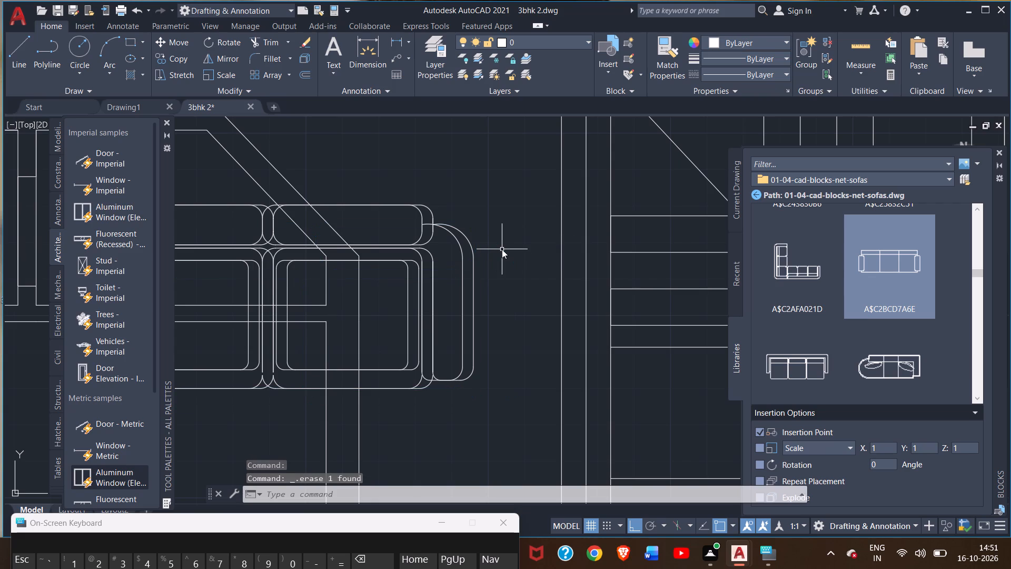
pyautogui.scroll(-2, 509, 239)
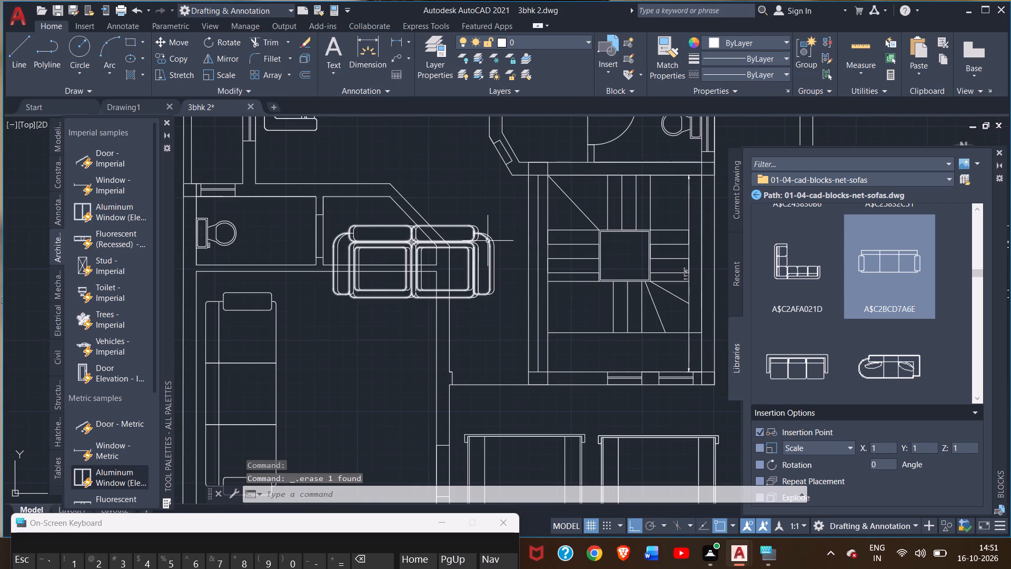
pyautogui.doubleClick(488, 241)
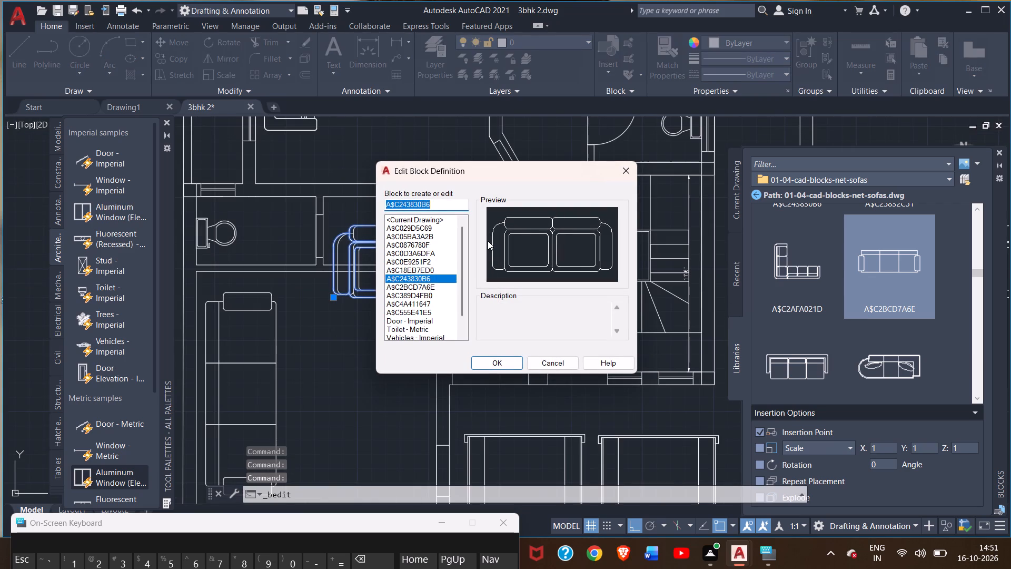
pyautogui.click(624, 172)
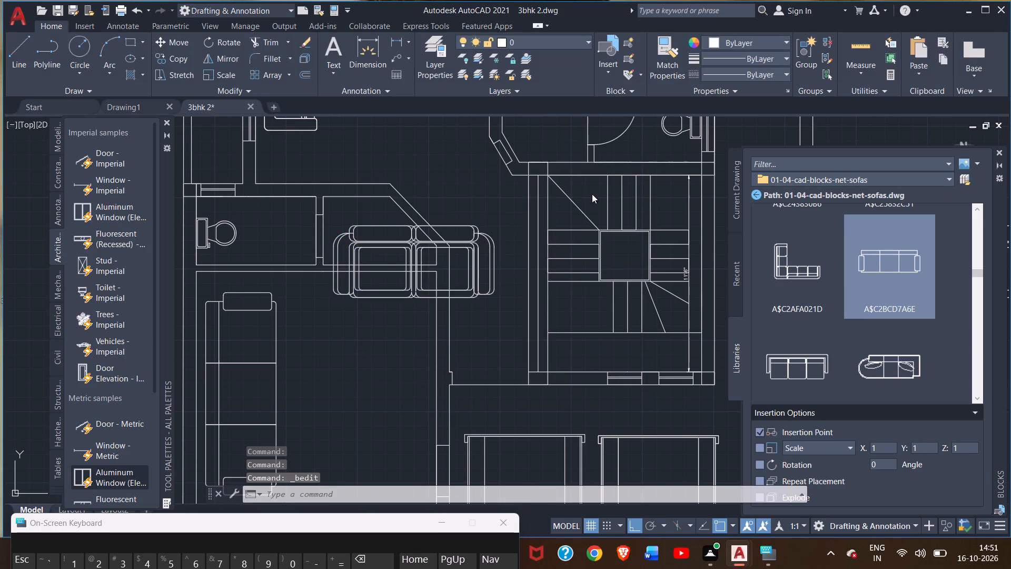
pyautogui.click(492, 251)
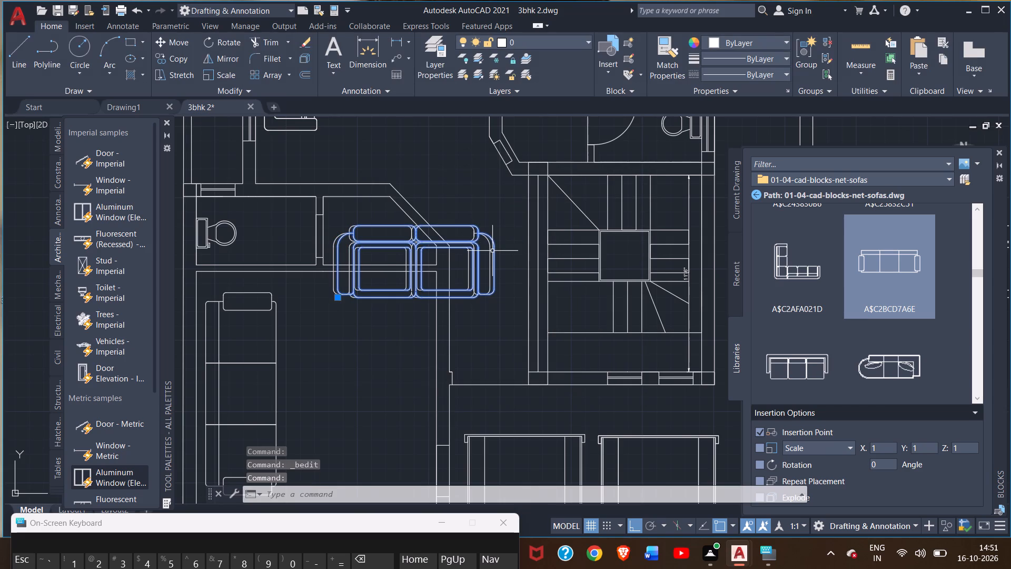
pyautogui.press('Delete')
pyautogui.press('Delete')
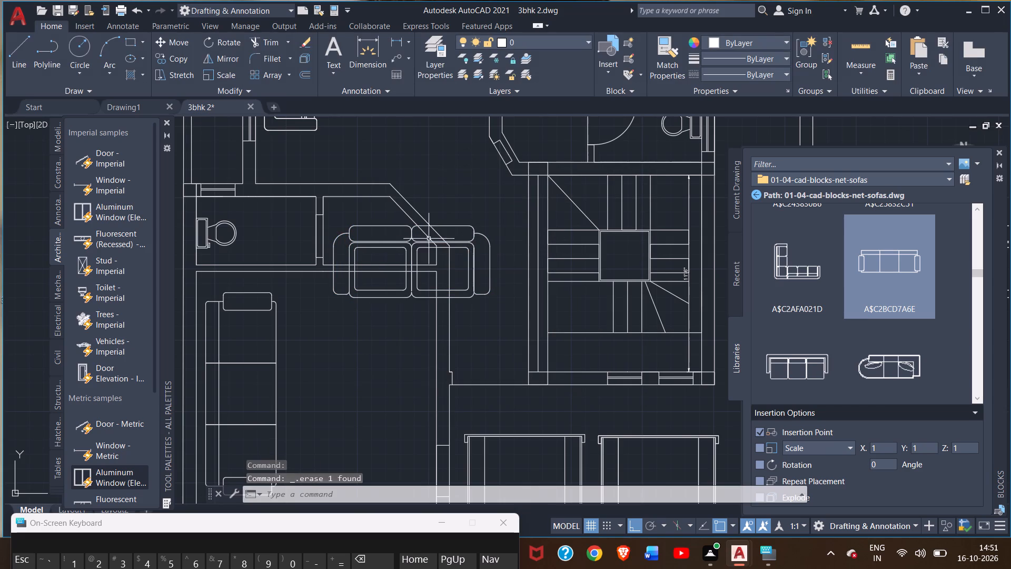
# Move the two-seat sofa beside the staircase straight down into the three-seat sofa's room, just below that room's upper wall.
pyautogui.doubleClick(475, 234)
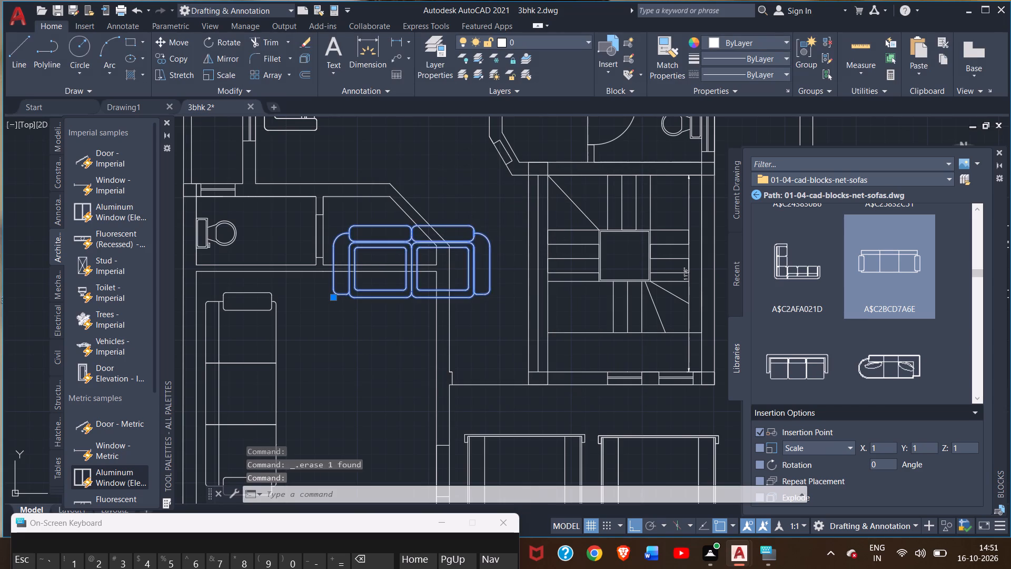
pyautogui.click(626, 172)
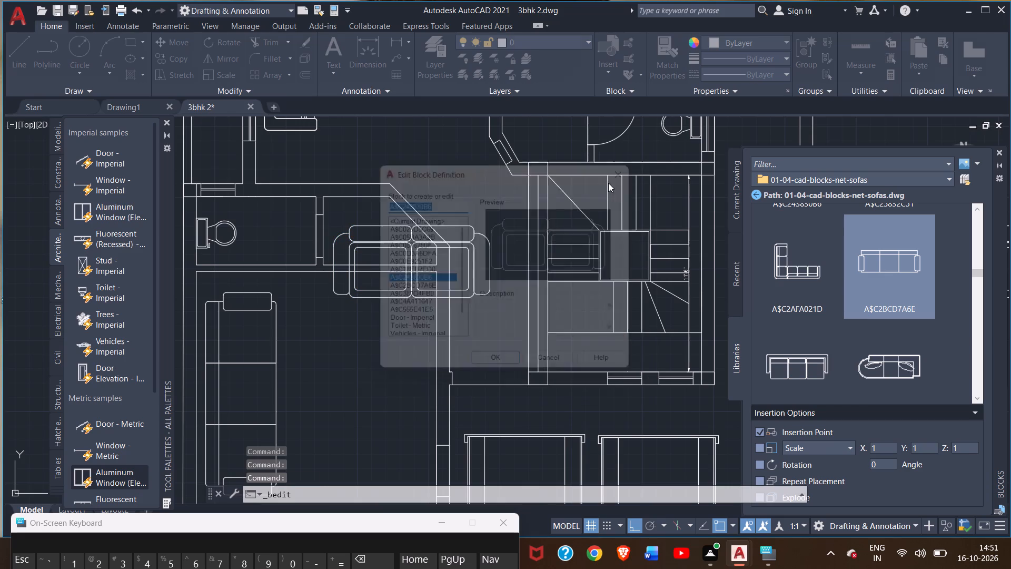
pyautogui.click(366, 299)
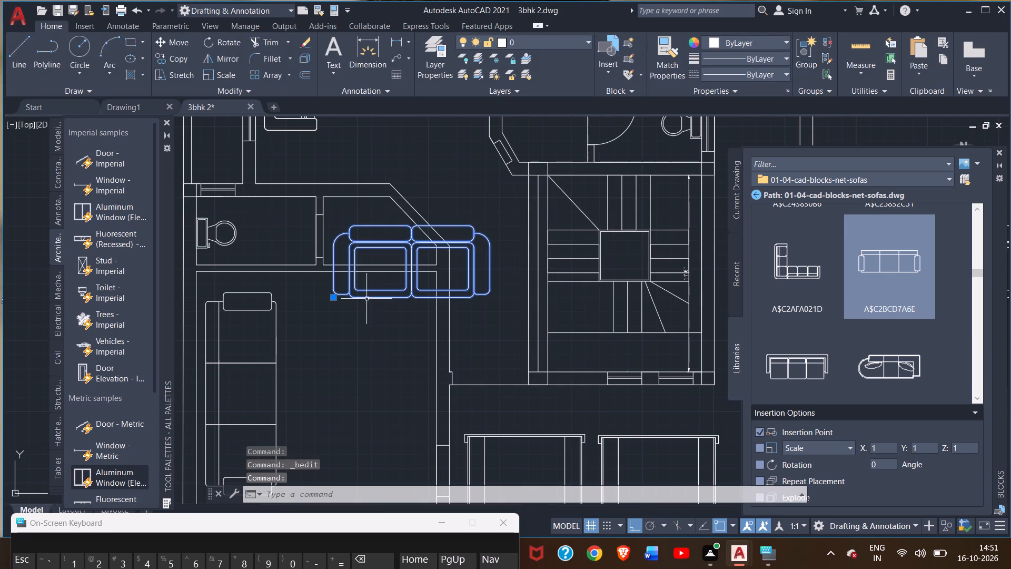
pyautogui.scroll(-2, 341, 320)
pyautogui.moveTo(341, 321); pyautogui.dragTo(392, 326, button='middle')
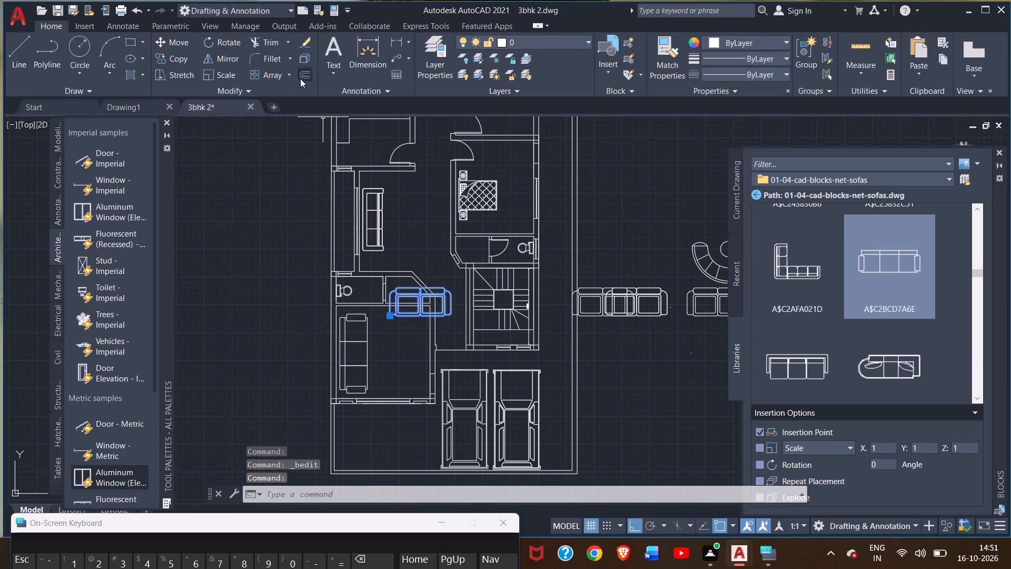
pyautogui.click(157, 41)
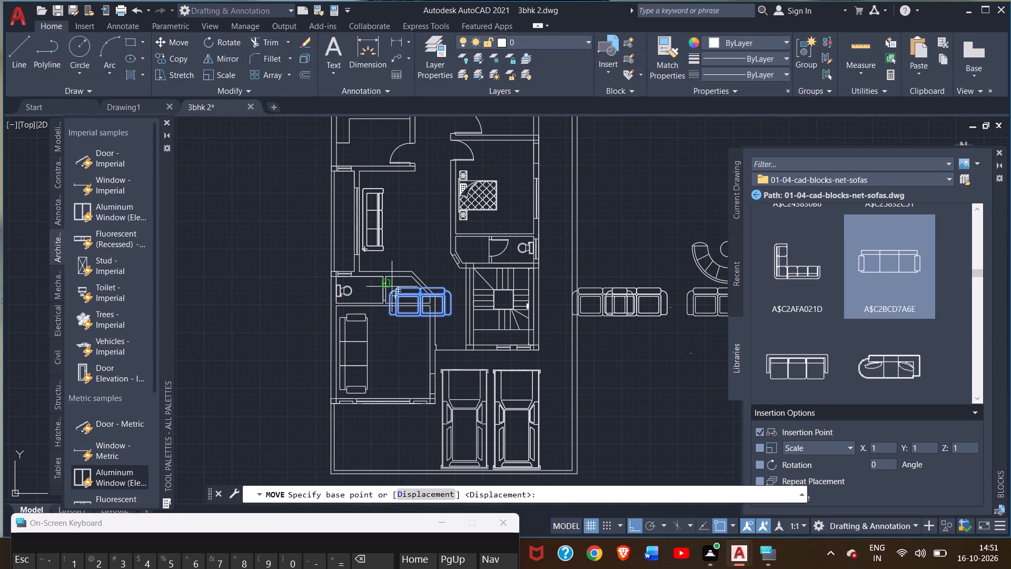
pyautogui.scroll(3, 405, 297)
pyautogui.moveTo(462, 281); pyautogui.dragTo(407, 361)
pyautogui.tripleClick(407, 361)
pyautogui.doubleClick(407, 361)
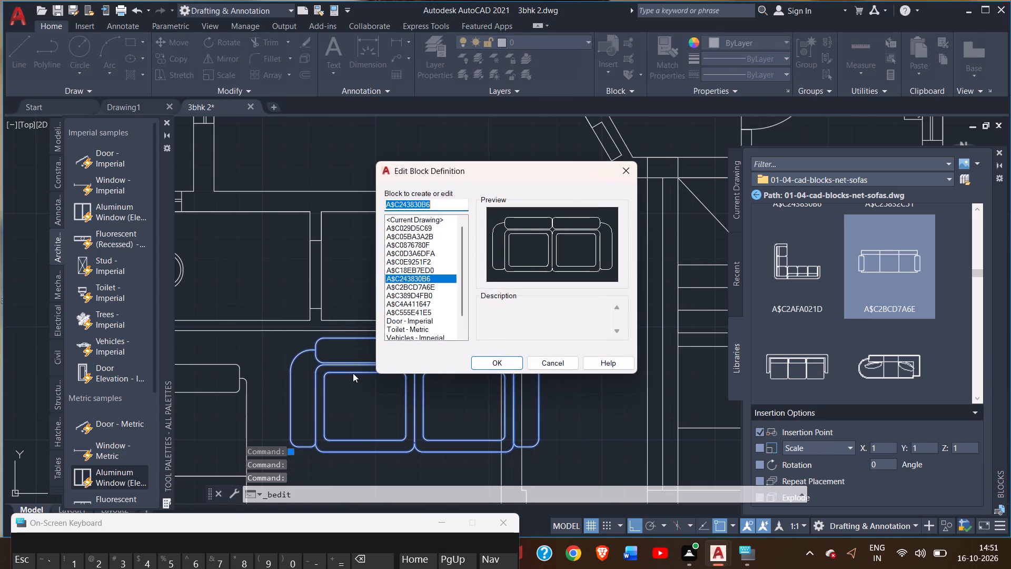
pyautogui.tripleClick(630, 175)
pyautogui.scroll(-2, 591, 347)
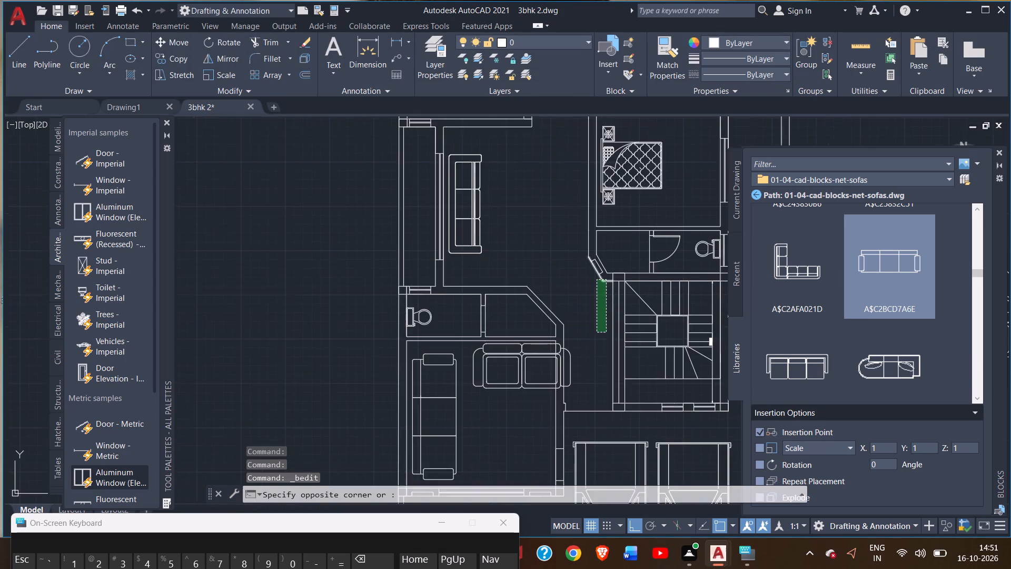
pyautogui.moveTo(591, 347); pyautogui.dragTo(603, 262, button='middle')
pyautogui.click(593, 280)
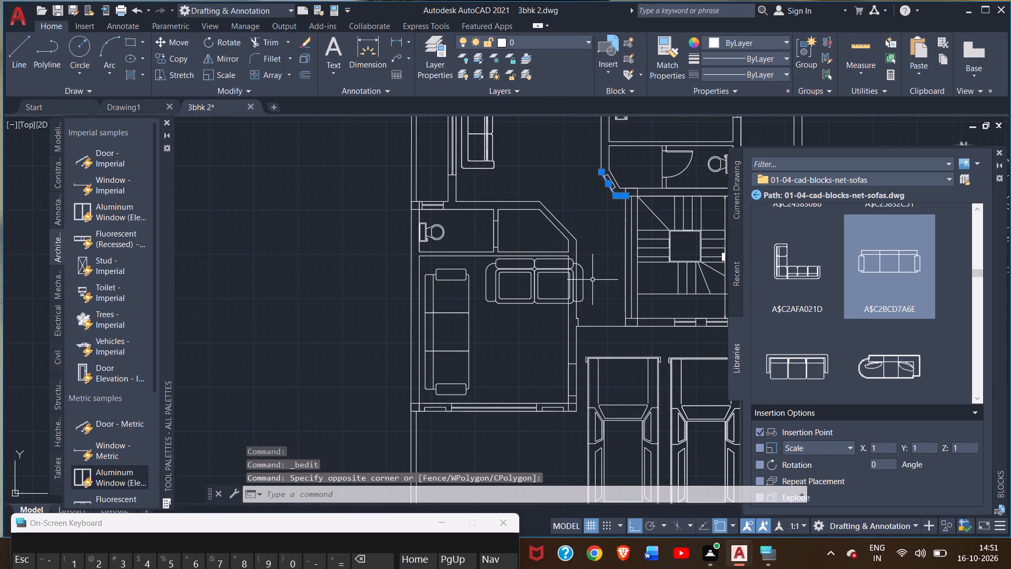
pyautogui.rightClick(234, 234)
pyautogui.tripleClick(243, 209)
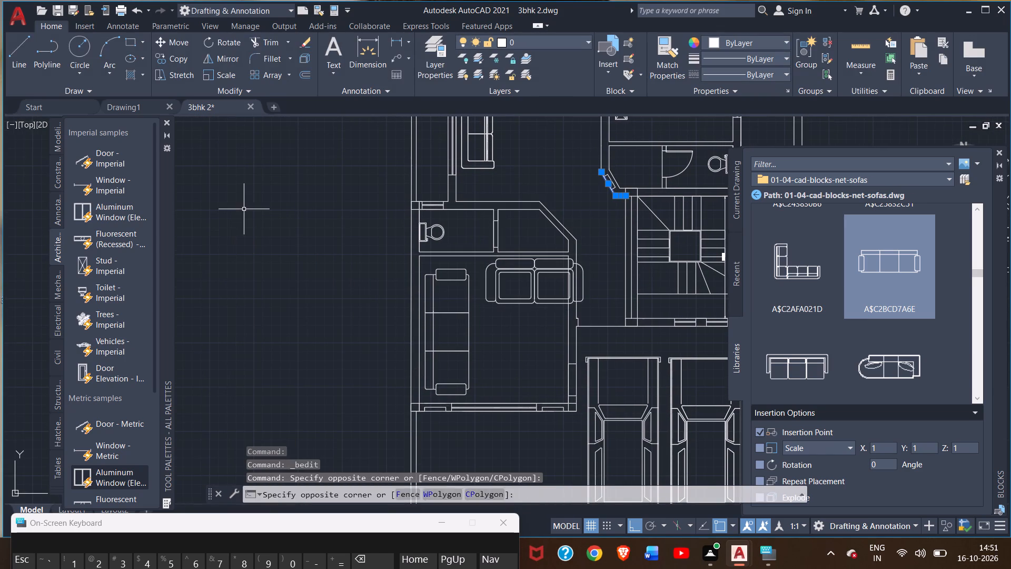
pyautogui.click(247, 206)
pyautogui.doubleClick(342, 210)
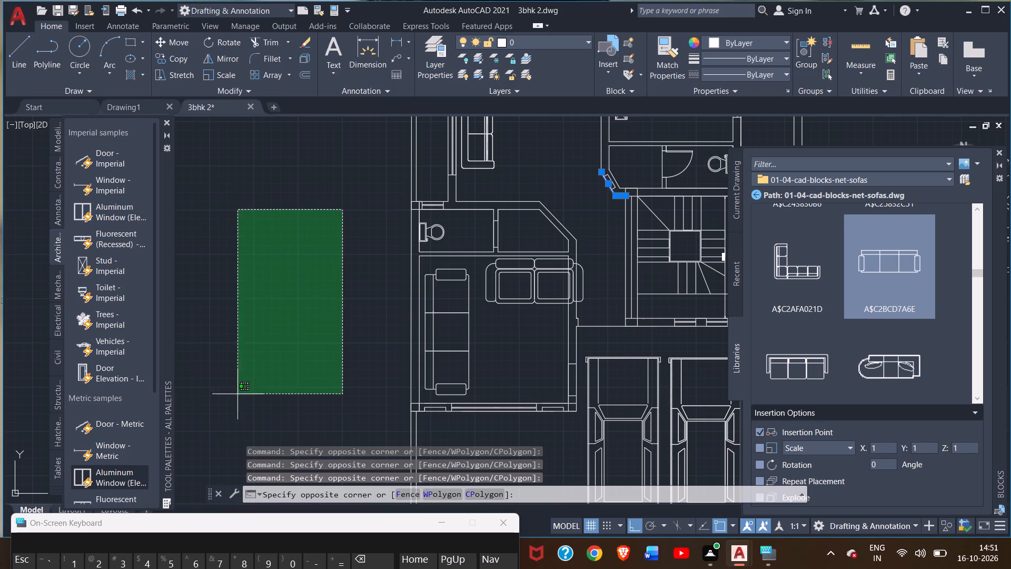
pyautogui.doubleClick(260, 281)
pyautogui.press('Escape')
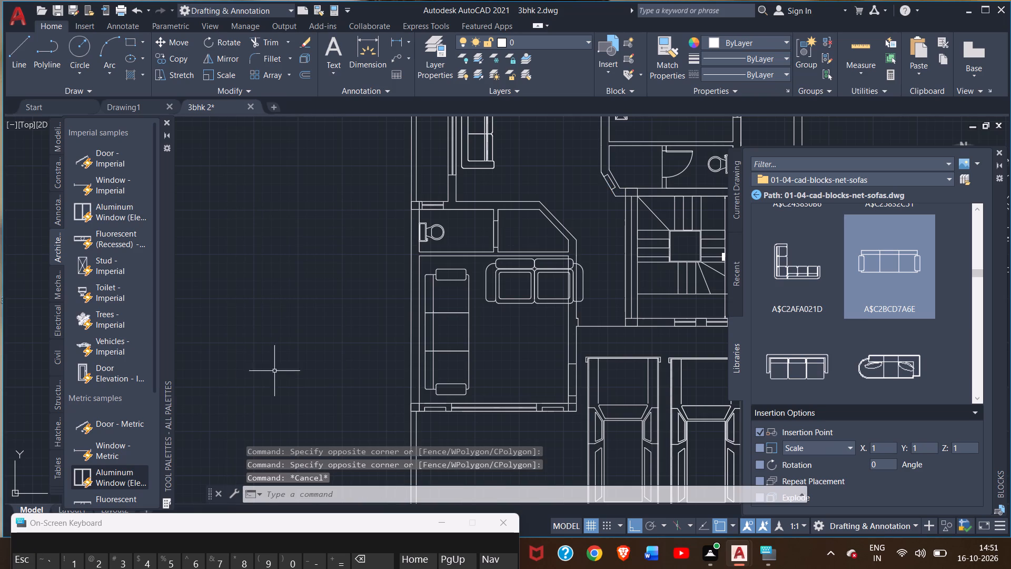
# Scale the three-seat sofa in the room below the toilet down to about 0.7 of its size from its lower-right corner.
pyautogui.moveTo(464, 325); pyautogui.dragTo(435, 318, button='middle')
pyautogui.scroll(2, 433, 306)
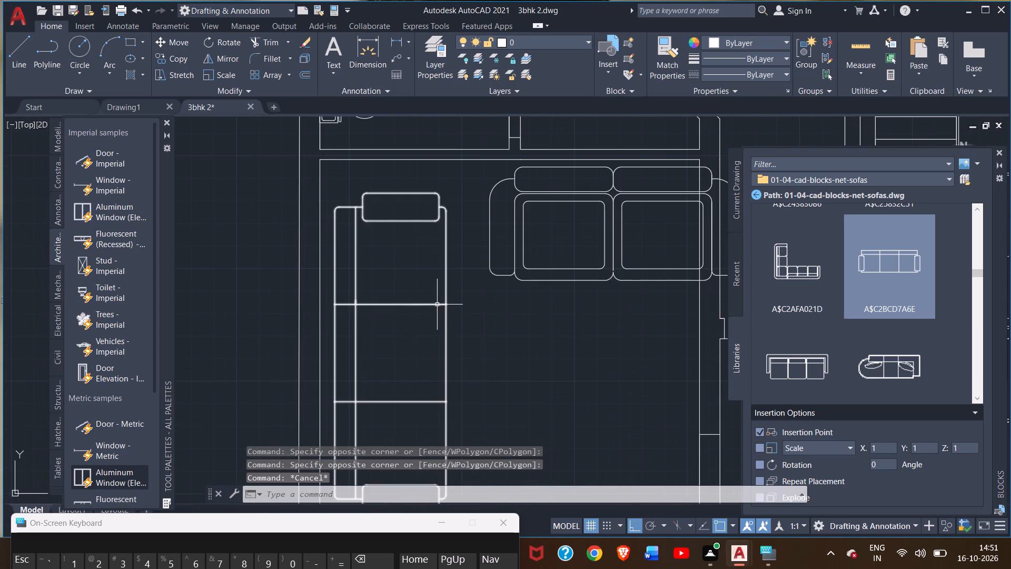
pyautogui.click(446, 305)
pyautogui.scroll(-2, 468, 350)
pyautogui.moveTo(468, 350); pyautogui.dragTo(440, 277, button='middle')
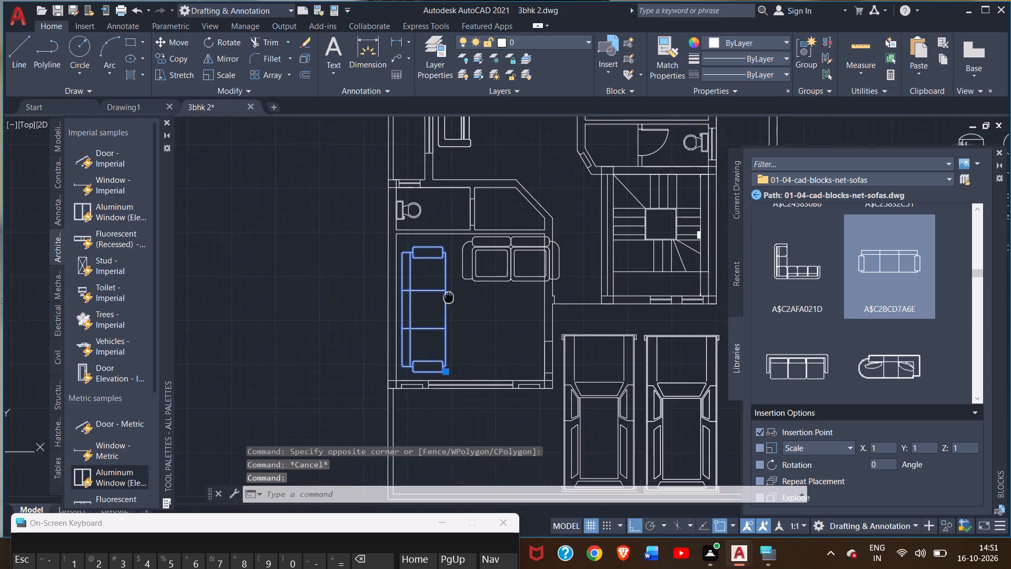
pyautogui.moveTo(440, 277); pyautogui.dragTo(415, 216, button='middle')
pyautogui.click(230, 79)
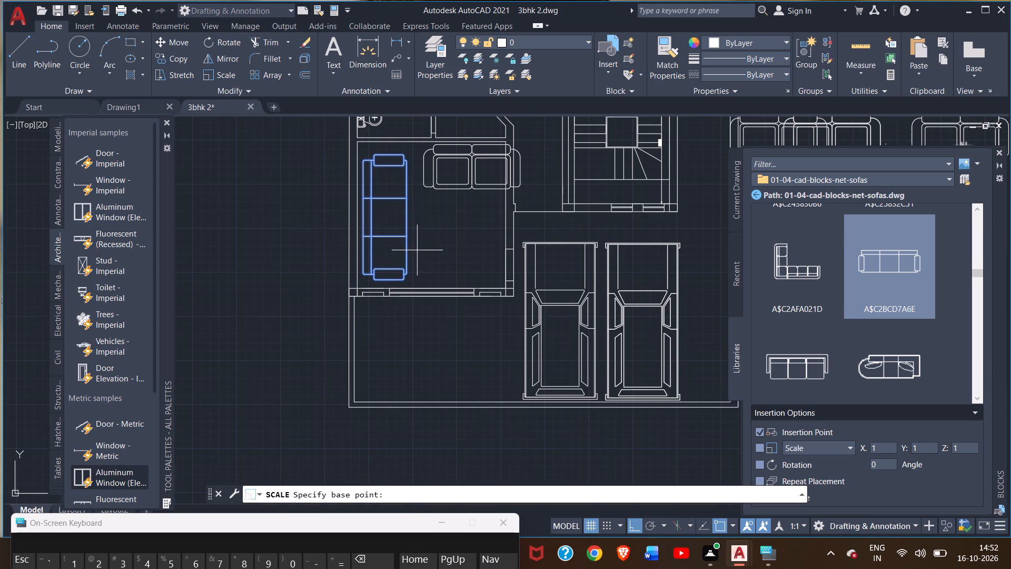
pyautogui.moveTo(409, 273); pyautogui.dragTo(403, 259)
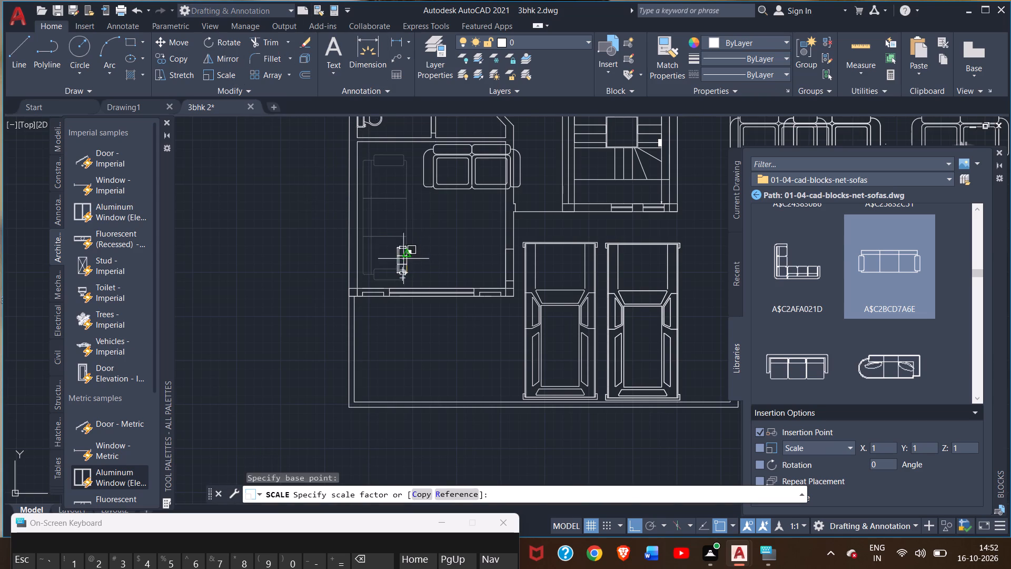
pyautogui.moveTo(403, 259); pyautogui.dragTo(395, 227)
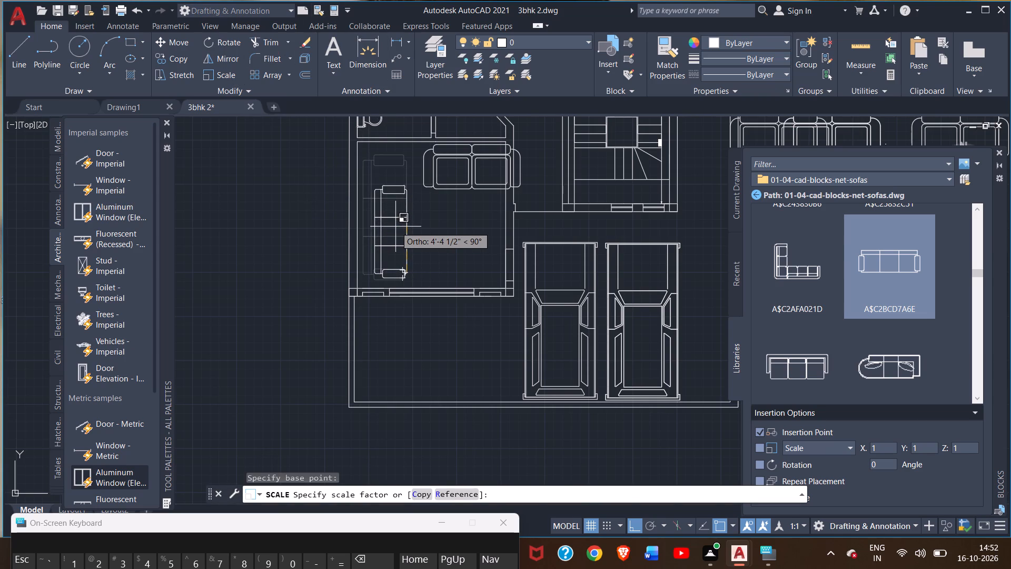
pyautogui.moveTo(395, 227); pyautogui.dragTo(395, 228)
pyautogui.tripleClick(395, 228)
pyautogui.click(395, 228)
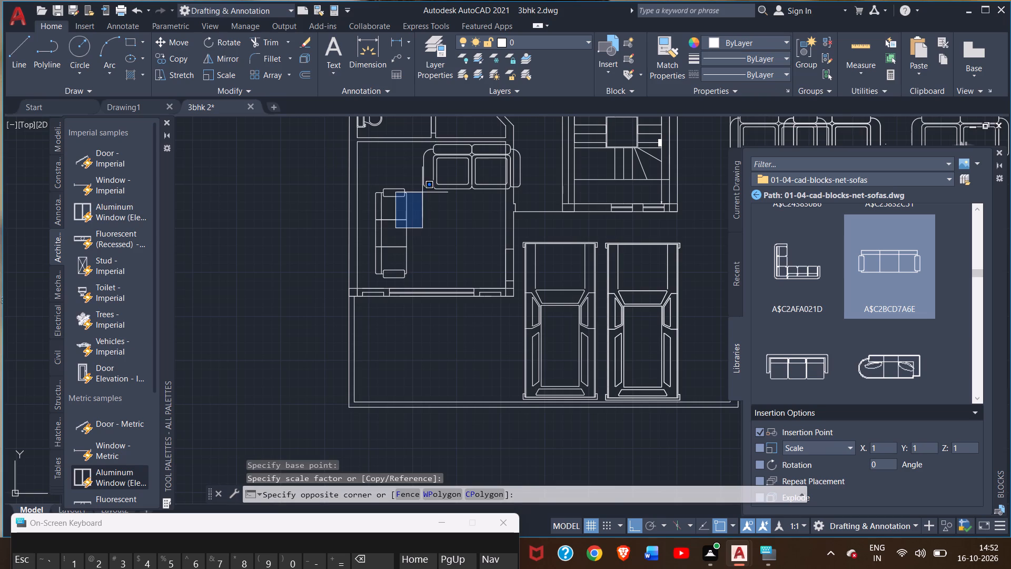
pyautogui.click(407, 219)
# Scale the two-seat sofa in the same room down to about 0.7 of its size from its lower-left corner.
pyautogui.moveTo(429, 210); pyautogui.dragTo(408, 245, button='middle')
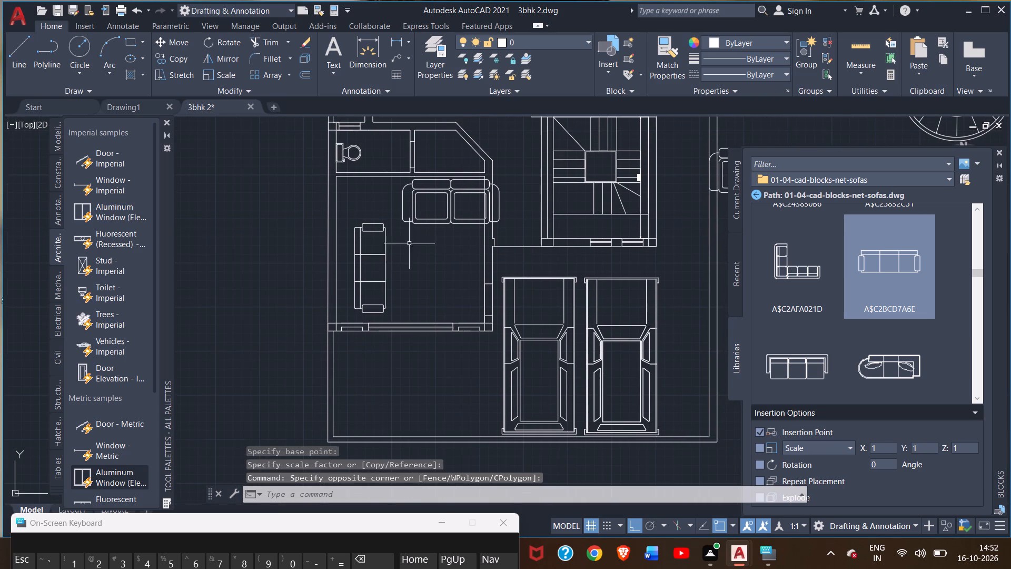
pyautogui.click(415, 219)
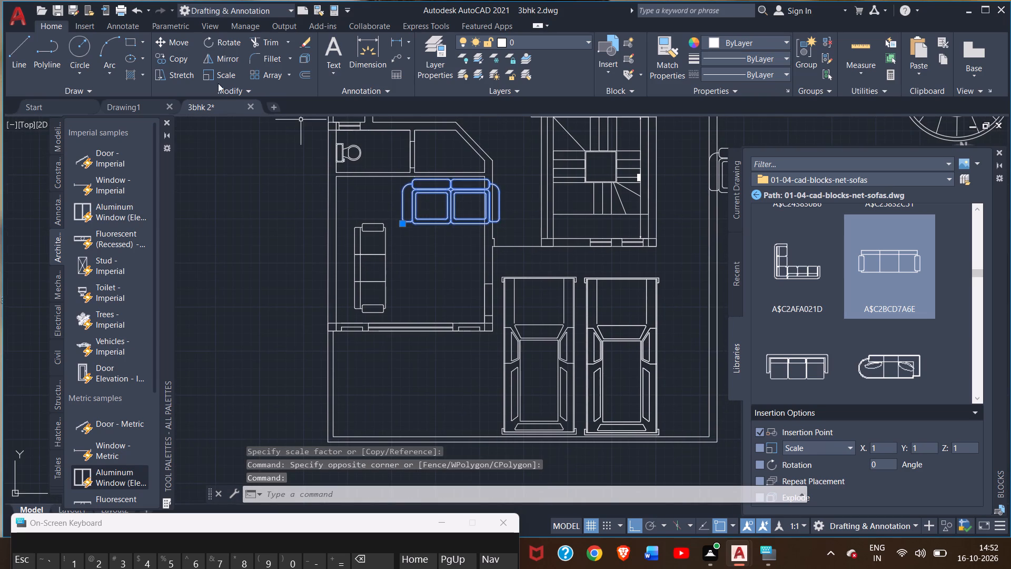
pyautogui.click(217, 75)
pyautogui.moveTo(404, 222); pyautogui.dragTo(409, 222)
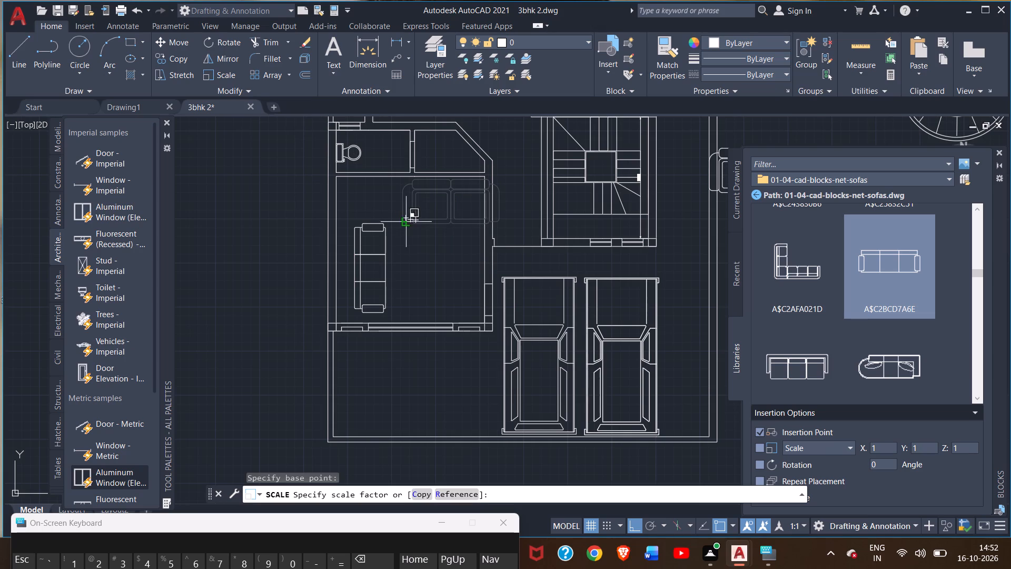
pyautogui.moveTo(409, 222); pyautogui.dragTo(440, 209)
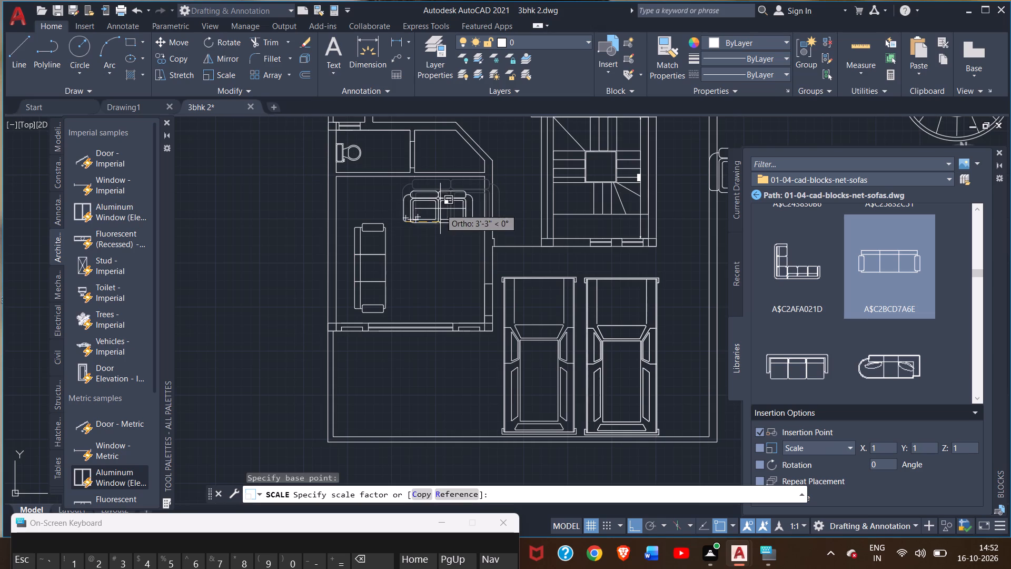
pyautogui.click(440, 209)
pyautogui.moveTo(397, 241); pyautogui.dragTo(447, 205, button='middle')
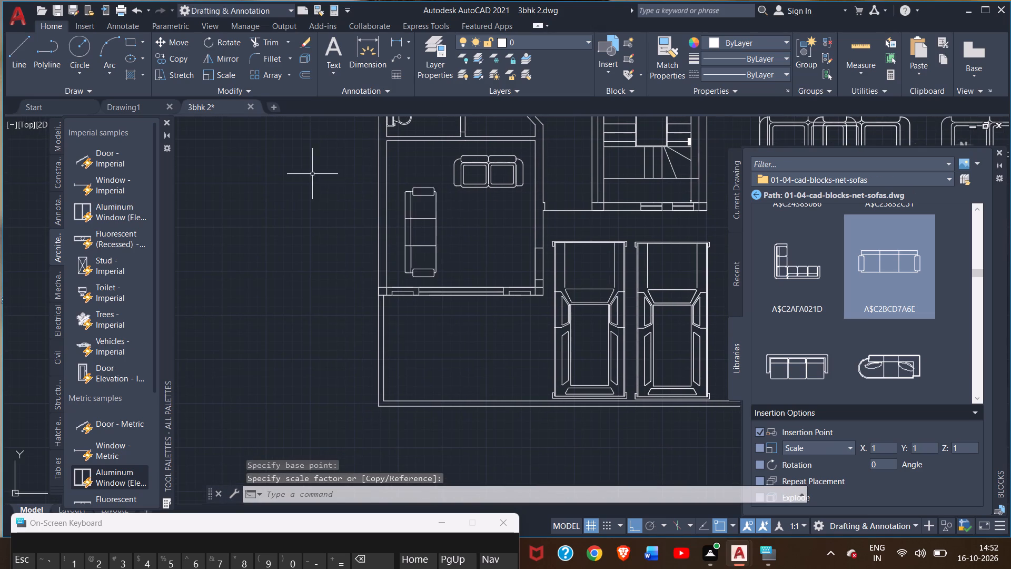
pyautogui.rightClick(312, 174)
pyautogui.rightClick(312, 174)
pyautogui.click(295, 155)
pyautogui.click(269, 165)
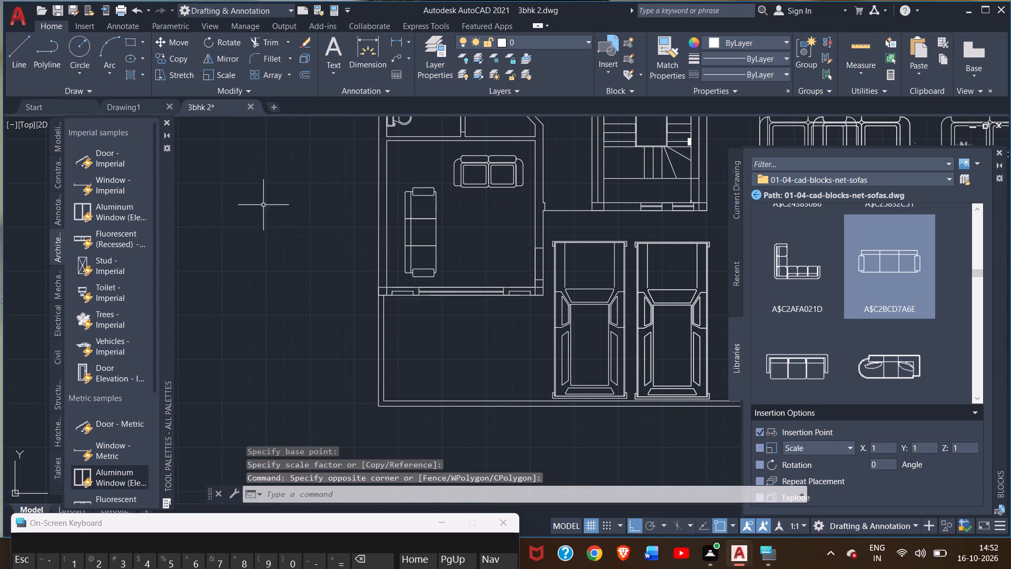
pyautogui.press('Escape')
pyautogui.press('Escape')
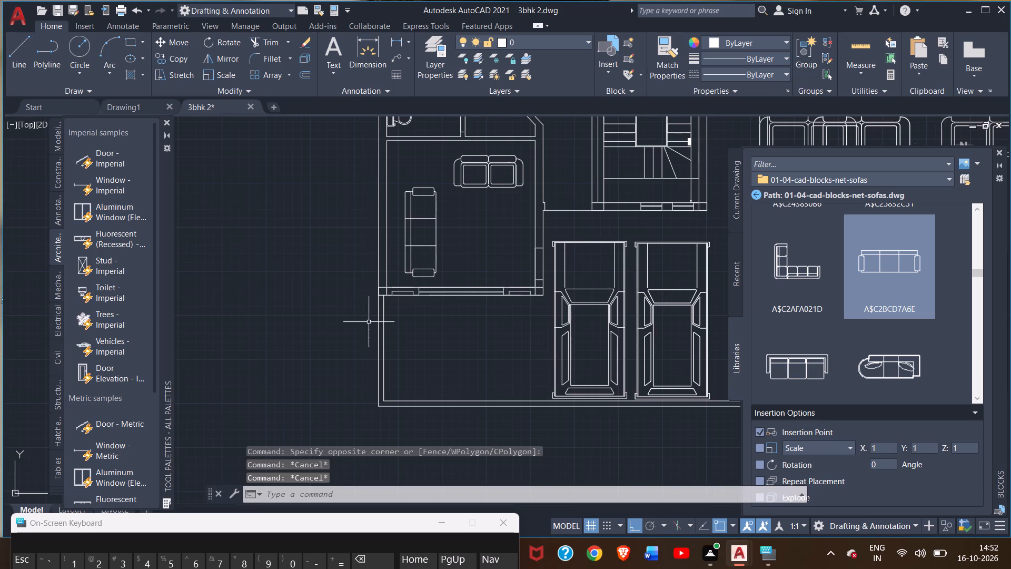
# Move the three-seat sofa slightly horizontally, closer to the room's left wall.
pyautogui.click(435, 199)
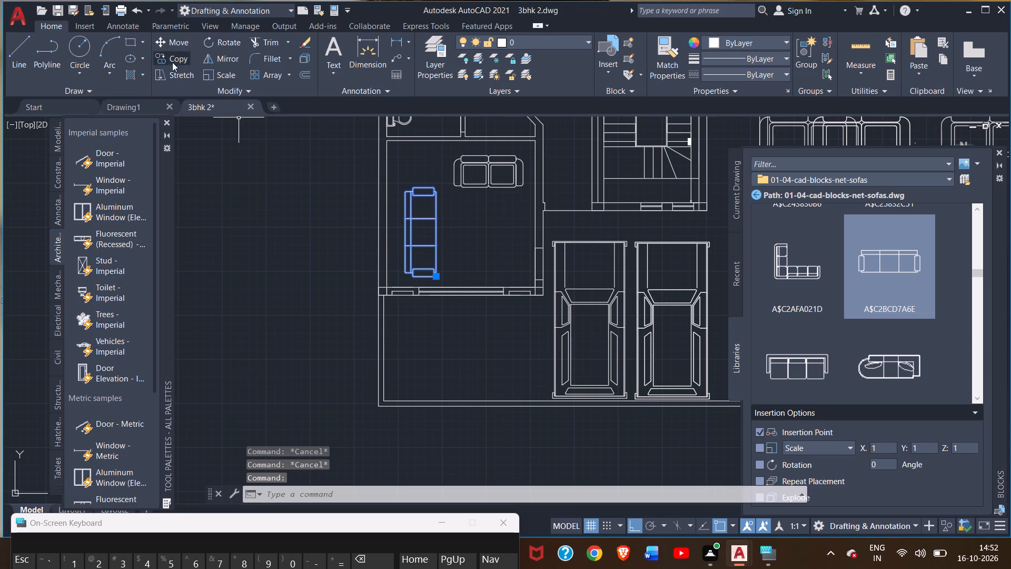
pyautogui.doubleClick(186, 42)
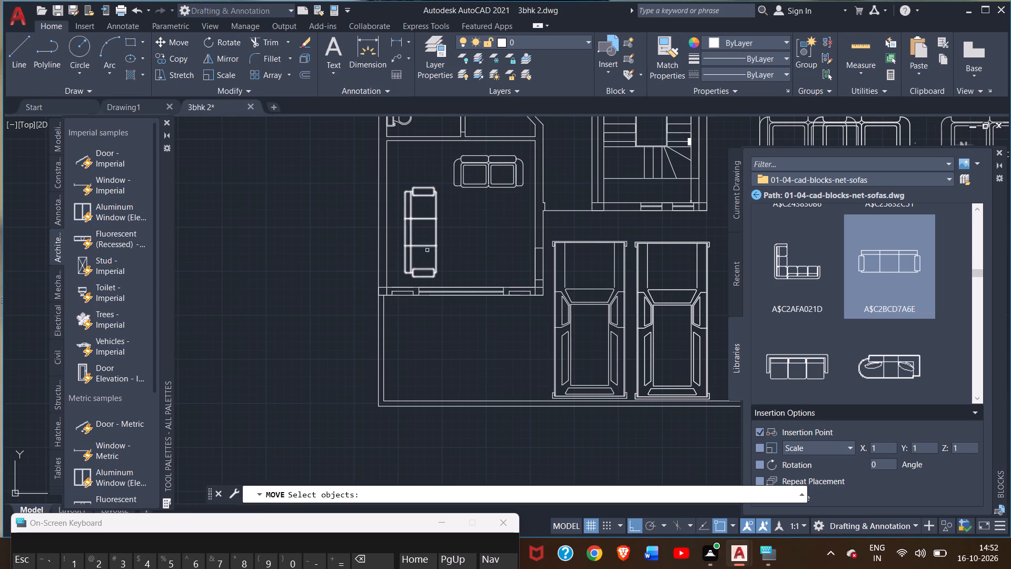
pyautogui.click(423, 246)
pyautogui.rightClick(423, 246)
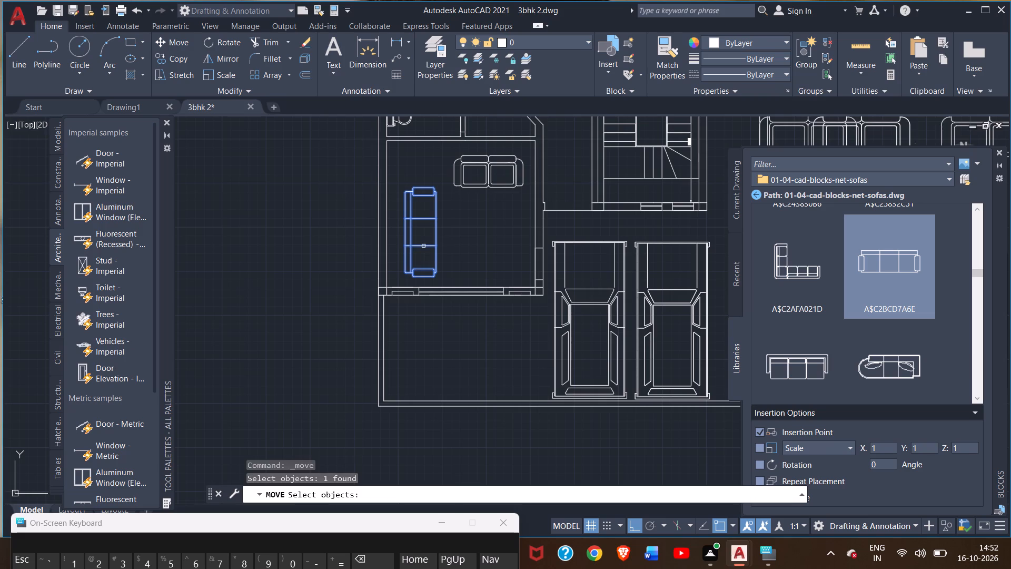
pyautogui.click(423, 246)
pyautogui.click(421, 246)
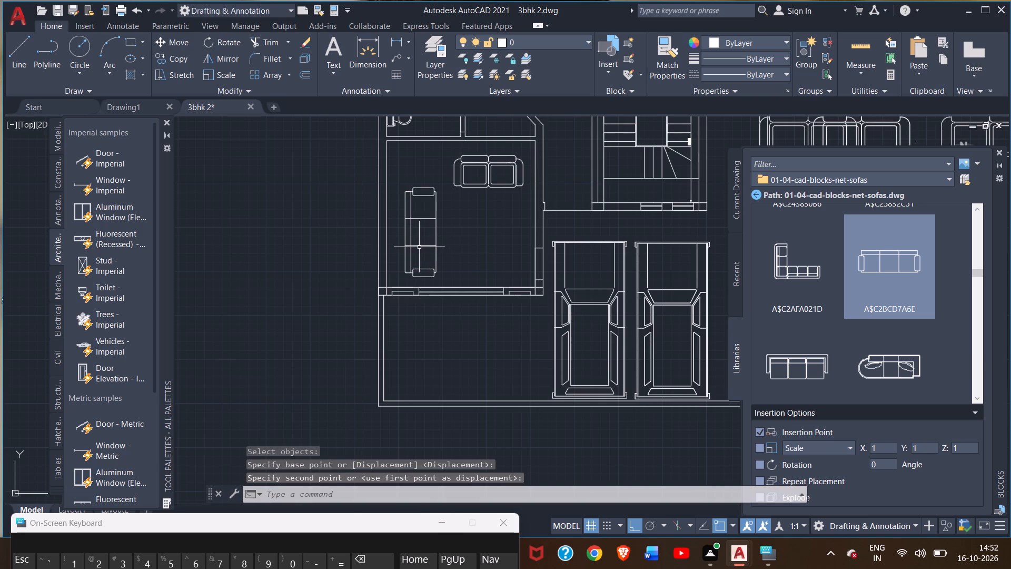
pyautogui.moveTo(413, 247); pyautogui.dragTo(409, 247)
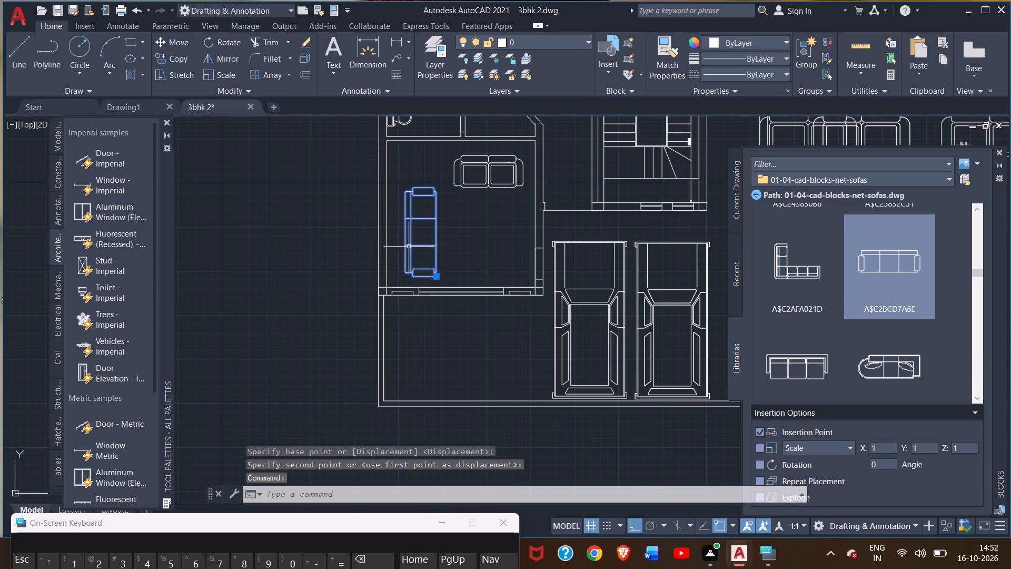
pyautogui.moveTo(409, 247); pyautogui.dragTo(408, 247)
pyautogui.click(408, 247)
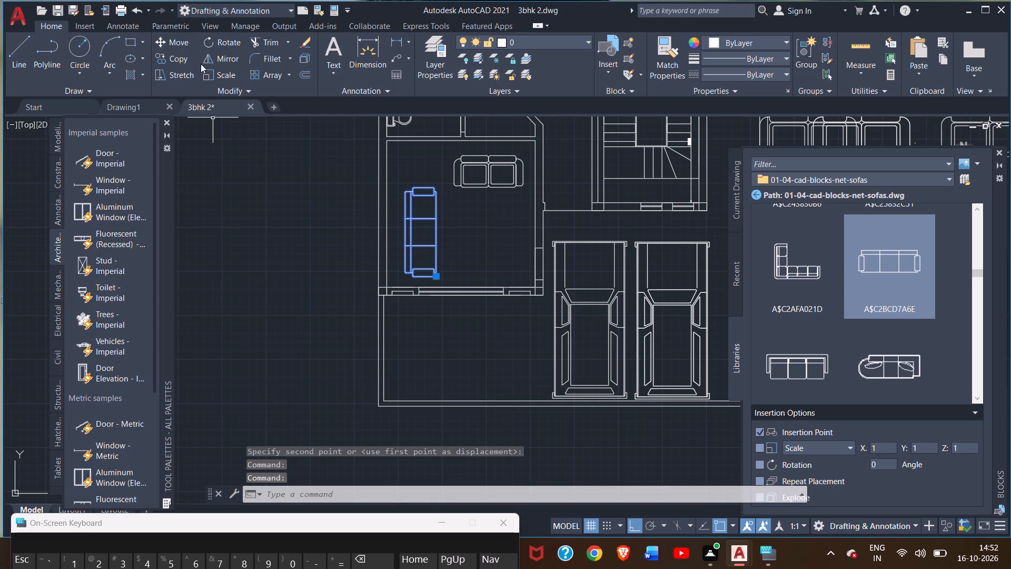
pyautogui.click(186, 43)
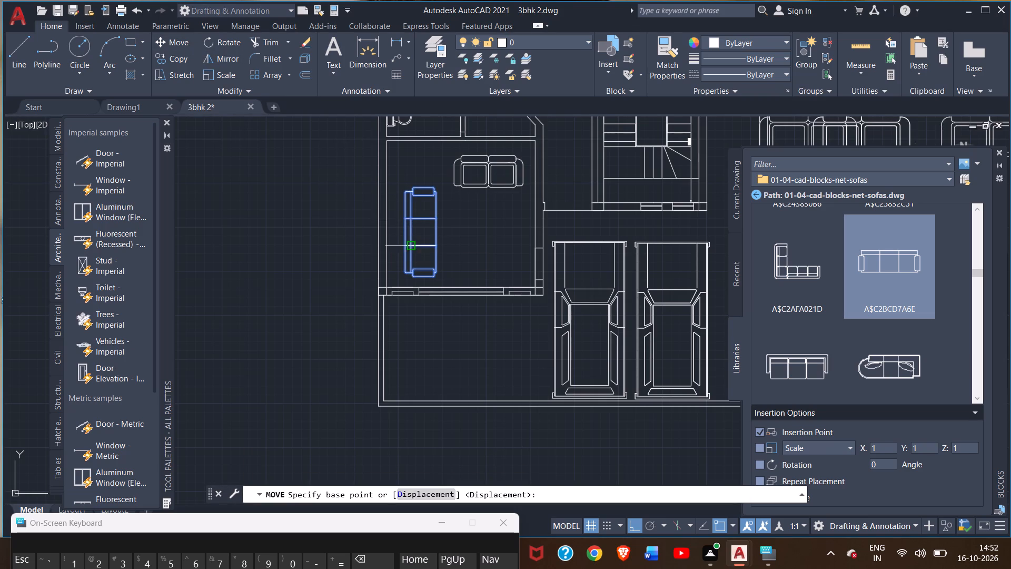
pyautogui.moveTo(412, 247); pyautogui.dragTo(404, 248)
pyautogui.tripleClick(404, 248)
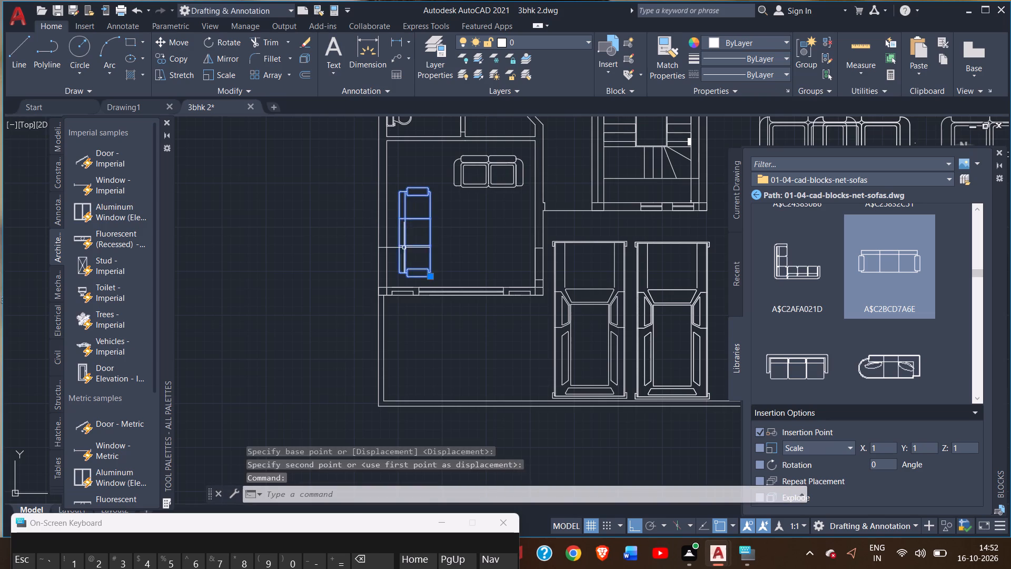
pyautogui.tripleClick(404, 248)
pyautogui.click(404, 248)
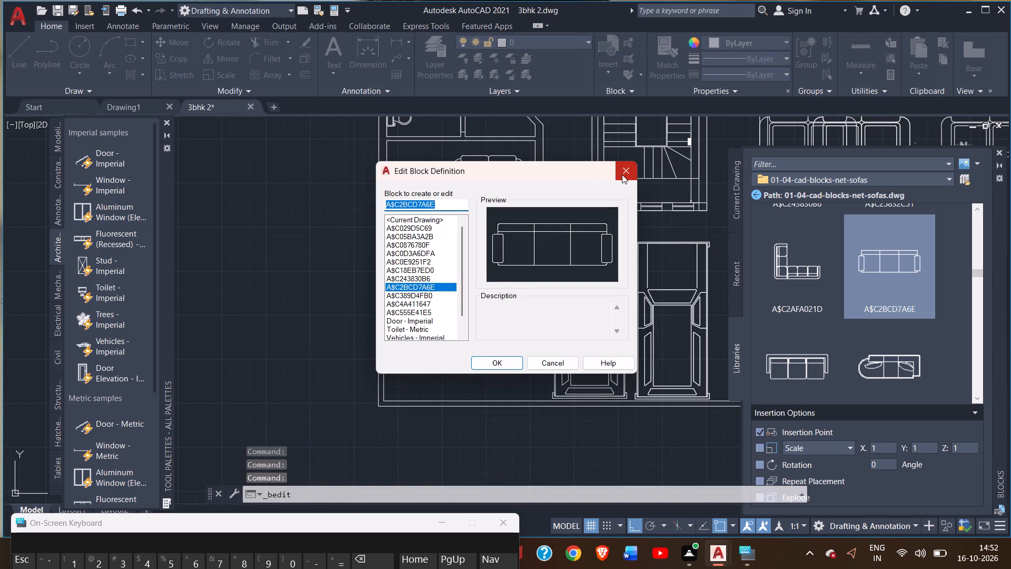
pyautogui.click(622, 174)
# Move the two-seat sofa left, away from the room's right wall and toward the middle of the room.
pyautogui.click(471, 185)
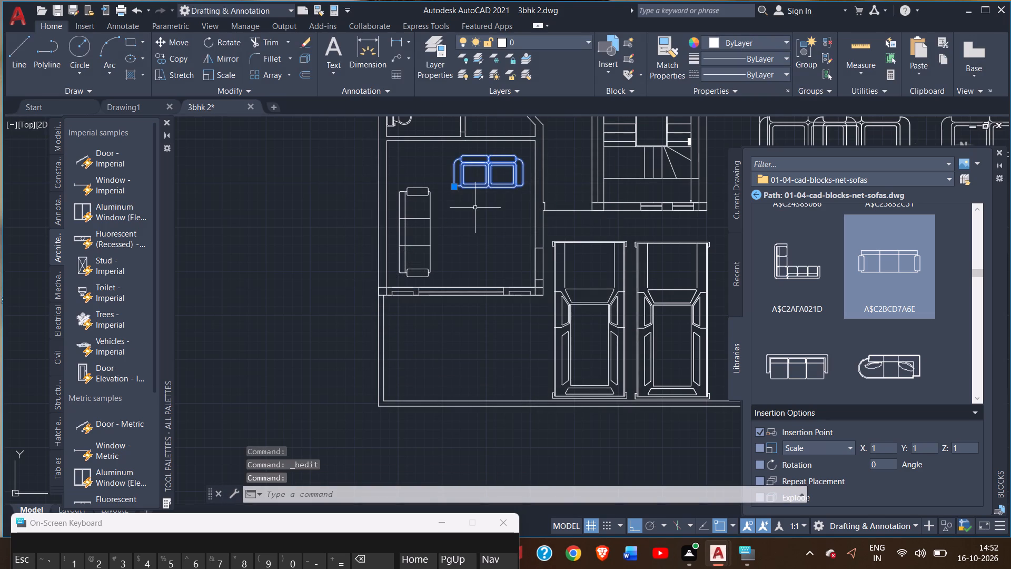
pyautogui.moveTo(472, 207); pyautogui.dragTo(449, 258, button='middle')
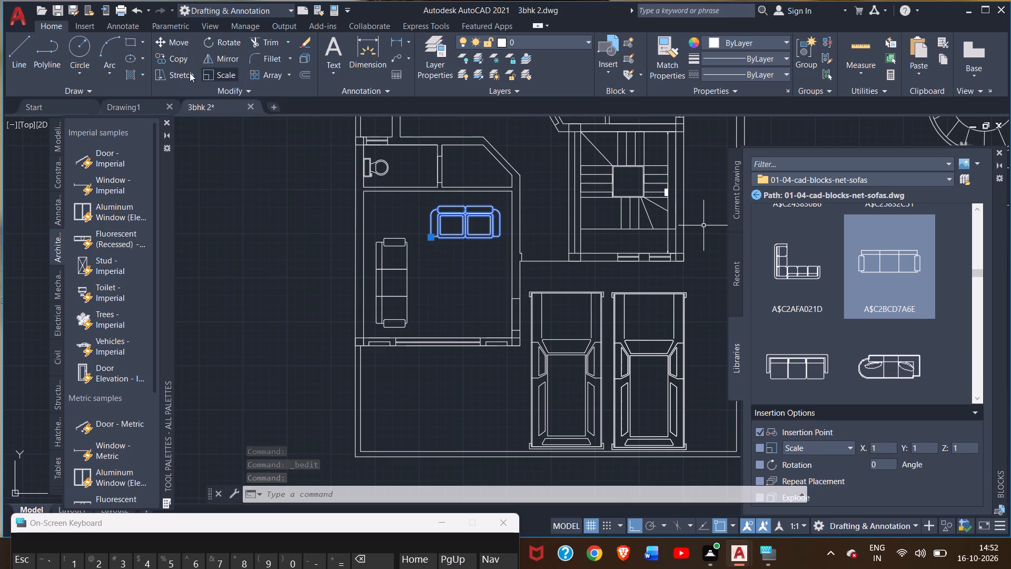
pyautogui.click(179, 44)
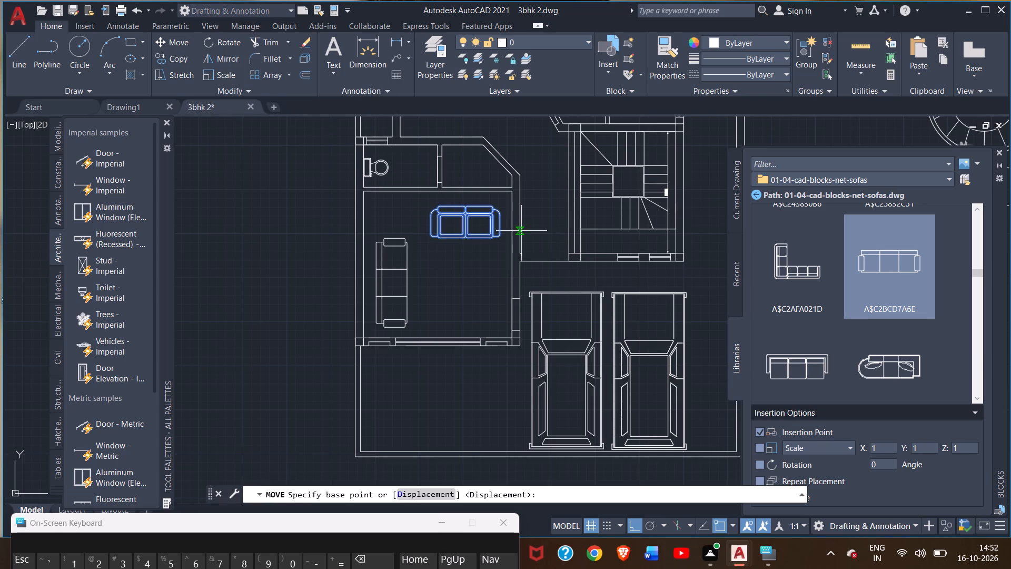
pyautogui.scroll(2, 467, 200)
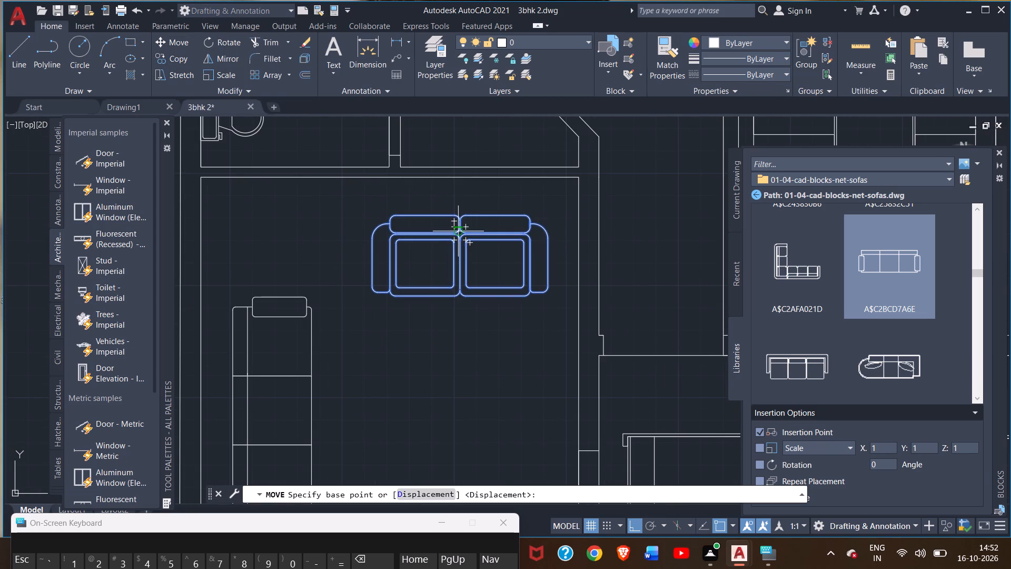
pyautogui.moveTo(459, 230); pyautogui.dragTo(426, 230)
pyautogui.moveTo(425, 230); pyautogui.dragTo(415, 230)
pyautogui.click(411, 230)
pyautogui.moveTo(409, 230); pyautogui.dragTo(402, 230)
pyautogui.click(402, 230)
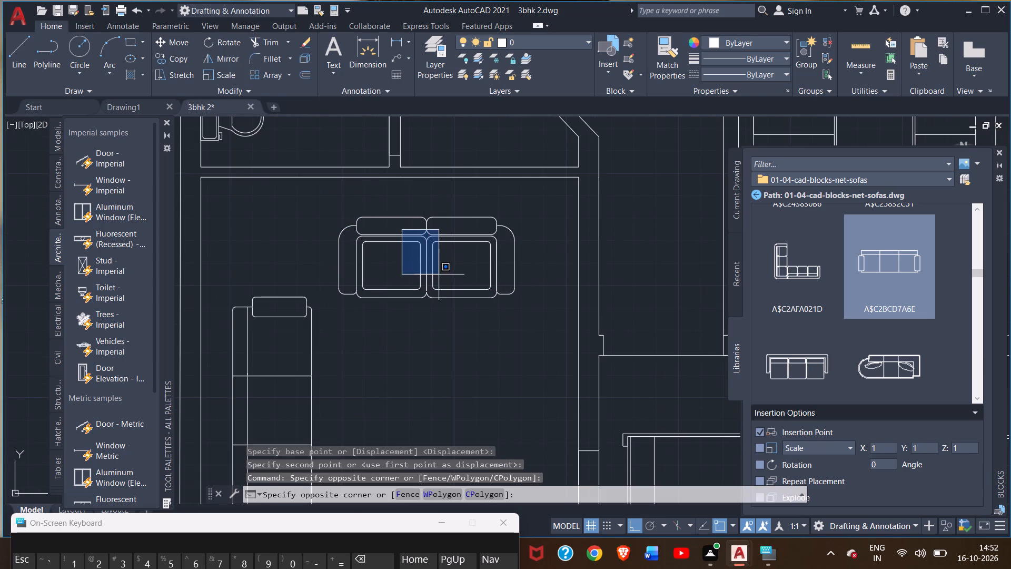
pyautogui.click(418, 244)
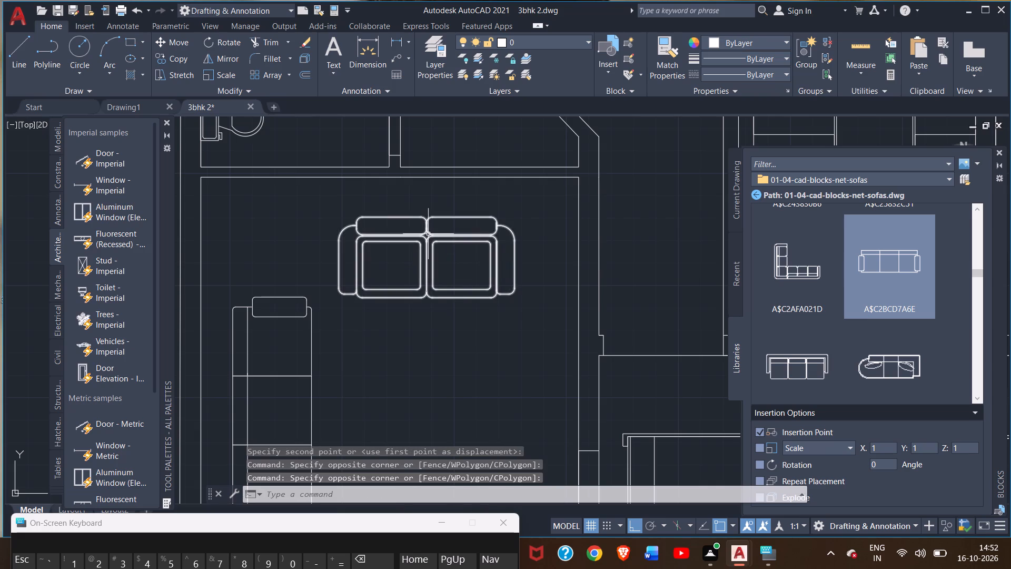
# Move the two-seat sofa up and slightly left, placing it just below the room's upper wall.
pyautogui.click(428, 234)
pyautogui.scroll(-2, 449, 300)
pyautogui.moveTo(447, 300); pyautogui.dragTo(490, 316, button='middle')
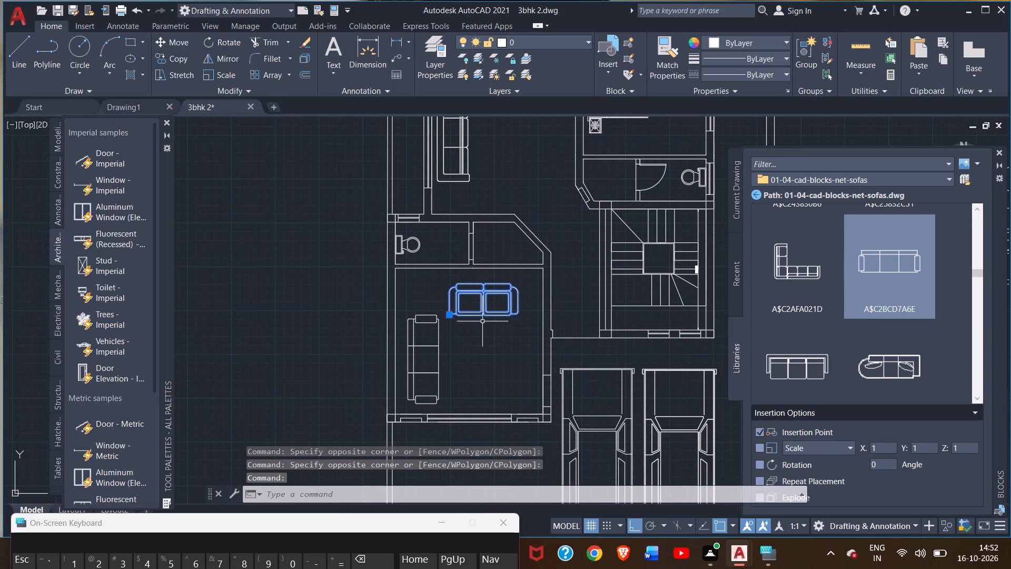
pyautogui.click(165, 43)
pyautogui.moveTo(487, 296); pyautogui.dragTo(468, 278)
pyautogui.click(468, 278)
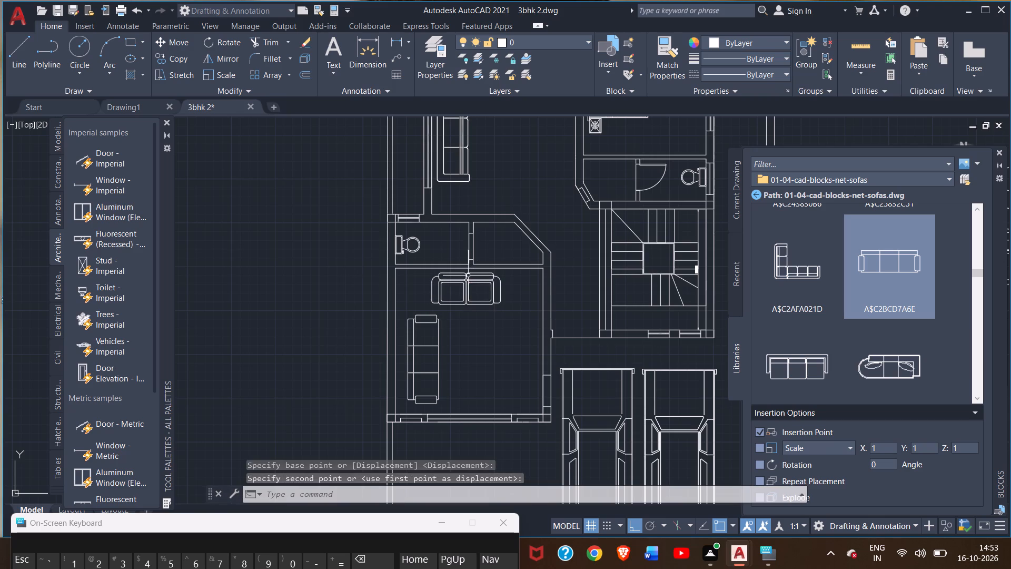
pyautogui.click(469, 275)
pyautogui.click(500, 340)
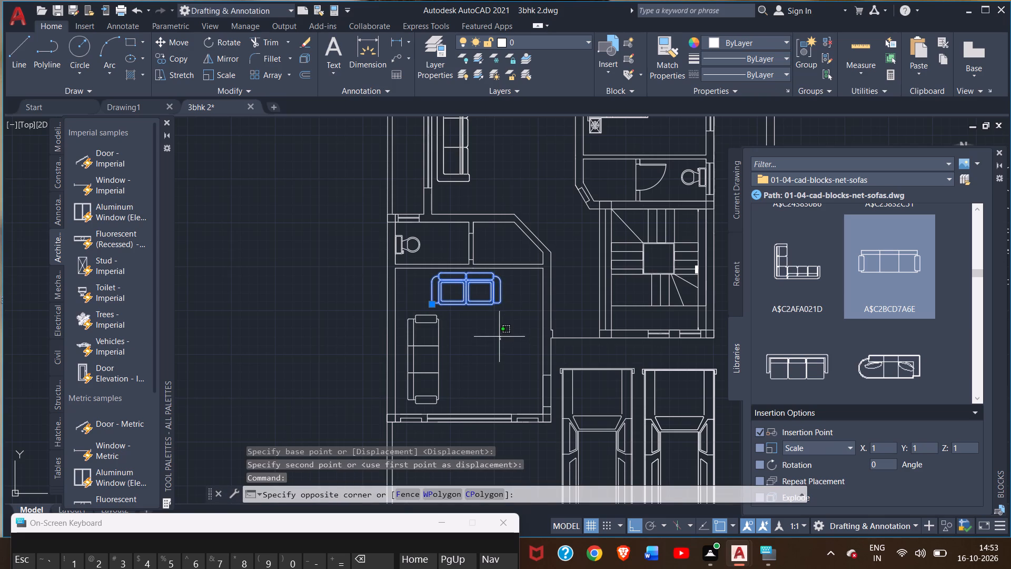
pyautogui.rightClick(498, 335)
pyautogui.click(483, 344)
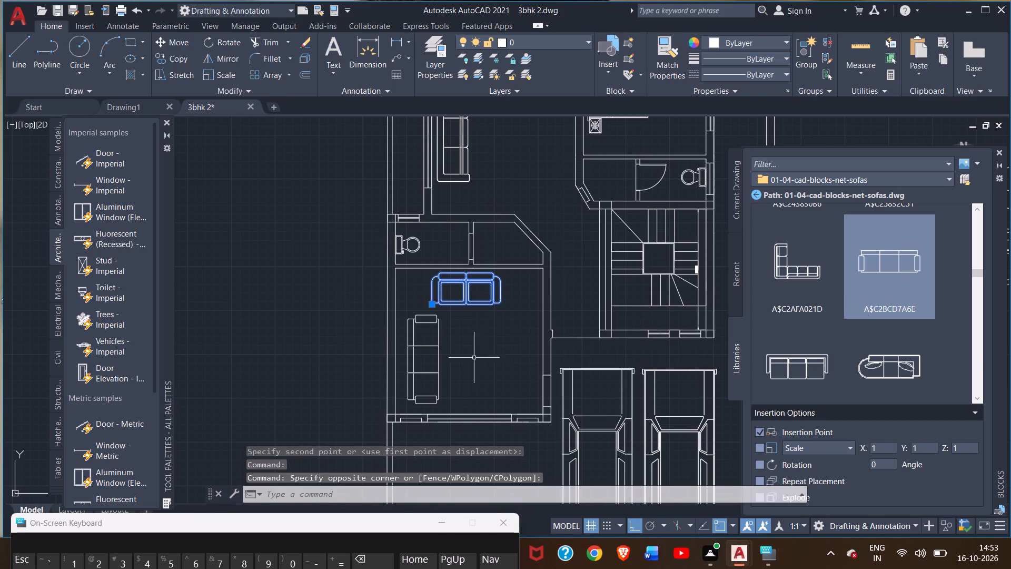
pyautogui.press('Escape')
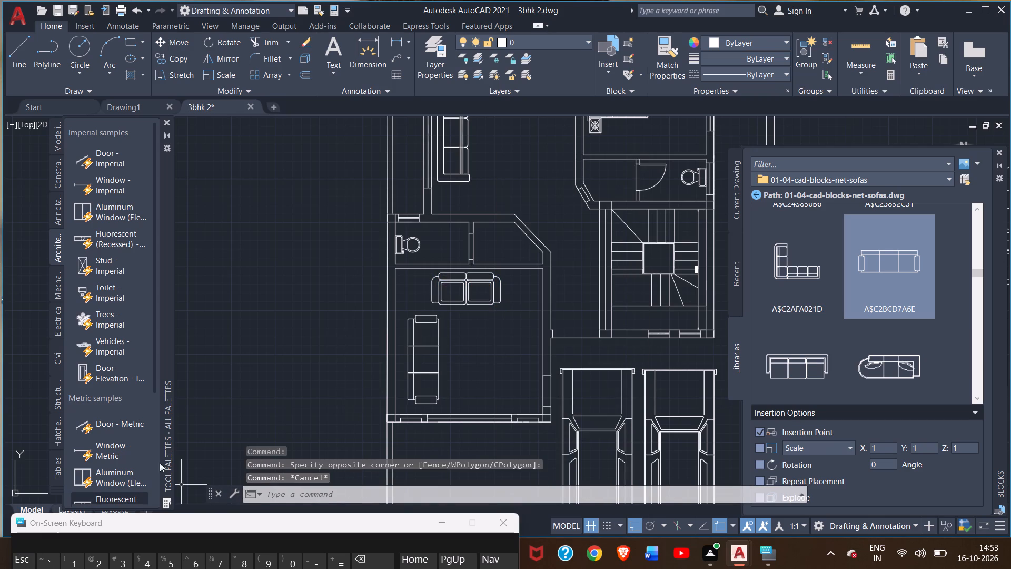
# Move the three-seat sofa in the hall above the toilet straight down along the left wall, toward the toilet.
pyautogui.scroll(-1, 267, 395)
pyautogui.moveTo(272, 388); pyautogui.dragTo(257, 375, button='middle')
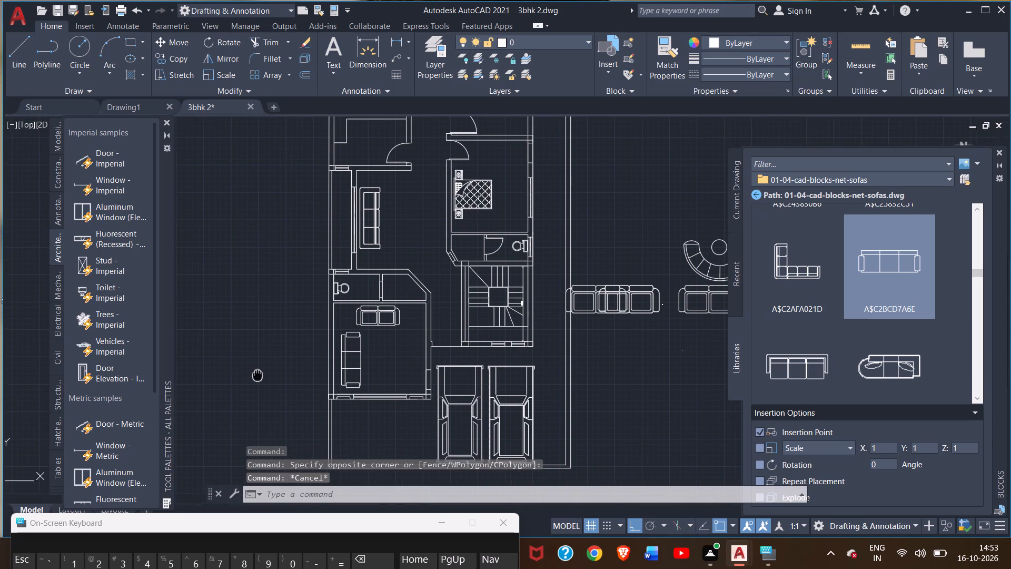
pyautogui.moveTo(257, 375); pyautogui.dragTo(257, 375, button='middle')
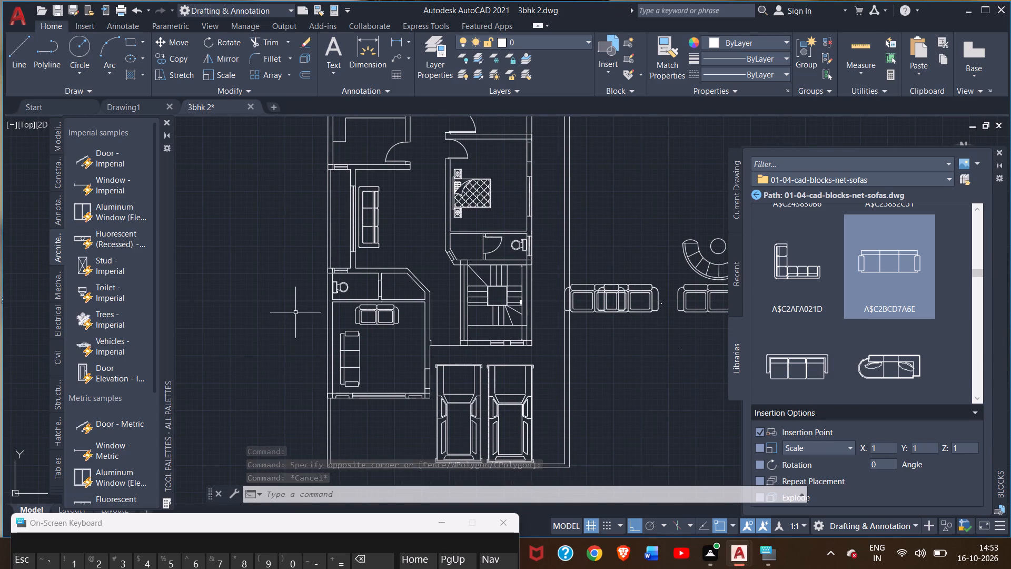
pyautogui.scroll(1, 398, 217)
pyautogui.moveTo(398, 217); pyautogui.dragTo(407, 283, button='middle')
pyautogui.click(368, 244)
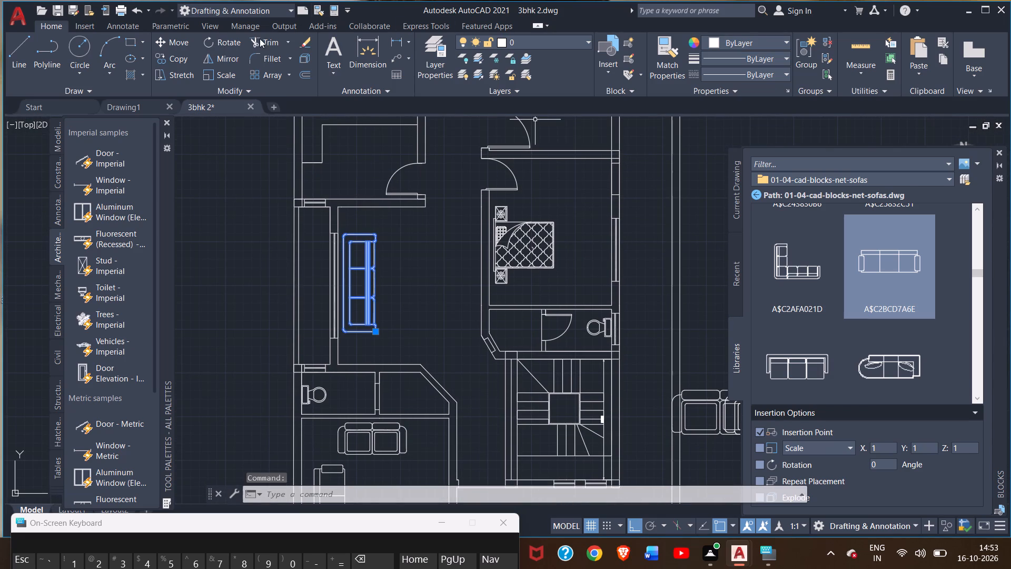
pyautogui.click(181, 44)
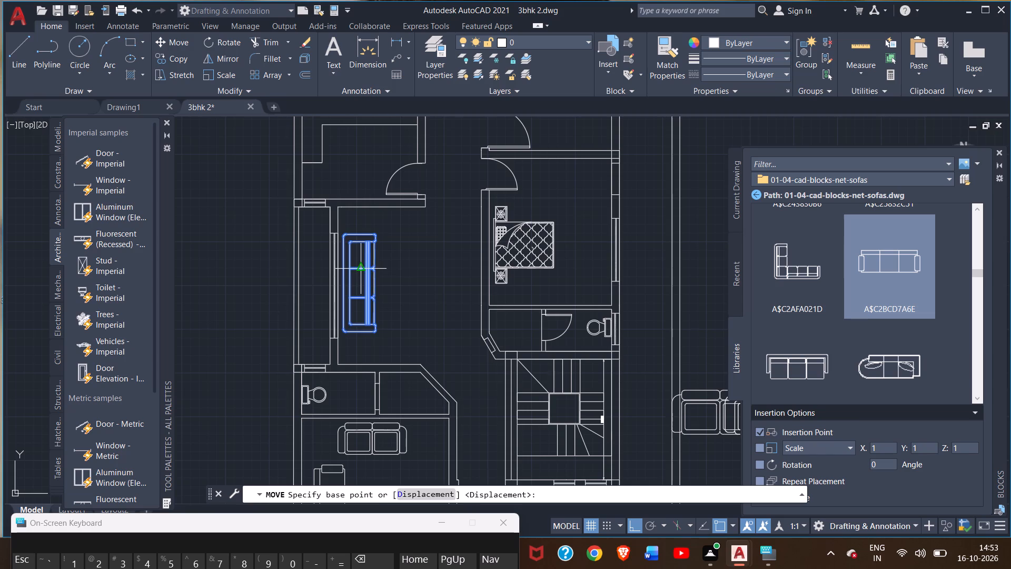
pyautogui.moveTo(363, 269); pyautogui.dragTo(361, 293)
pyautogui.tripleClick(361, 293)
pyautogui.rightClick(376, 253)
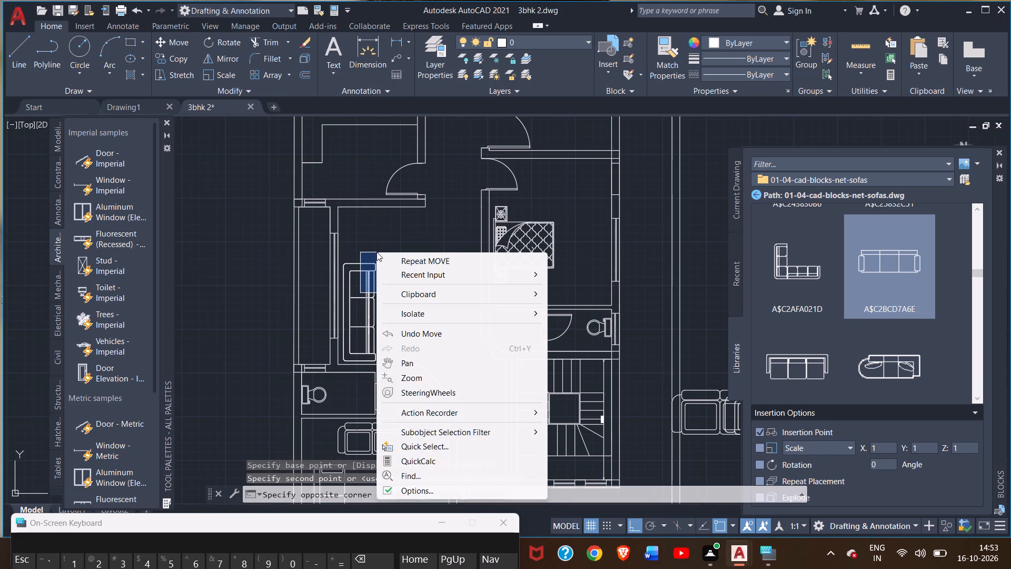
pyautogui.click(374, 248)
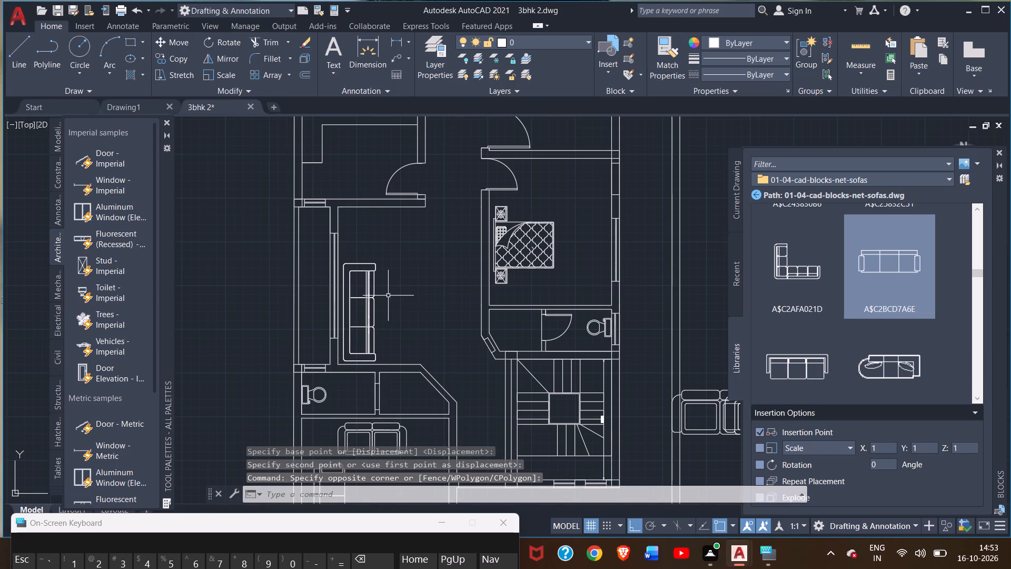
# Copy the two-seat sofa from the lower room straight up into the hall, placing it above the three-seat sofa.
pyautogui.moveTo(387, 296); pyautogui.dragTo(349, 226, button='middle')
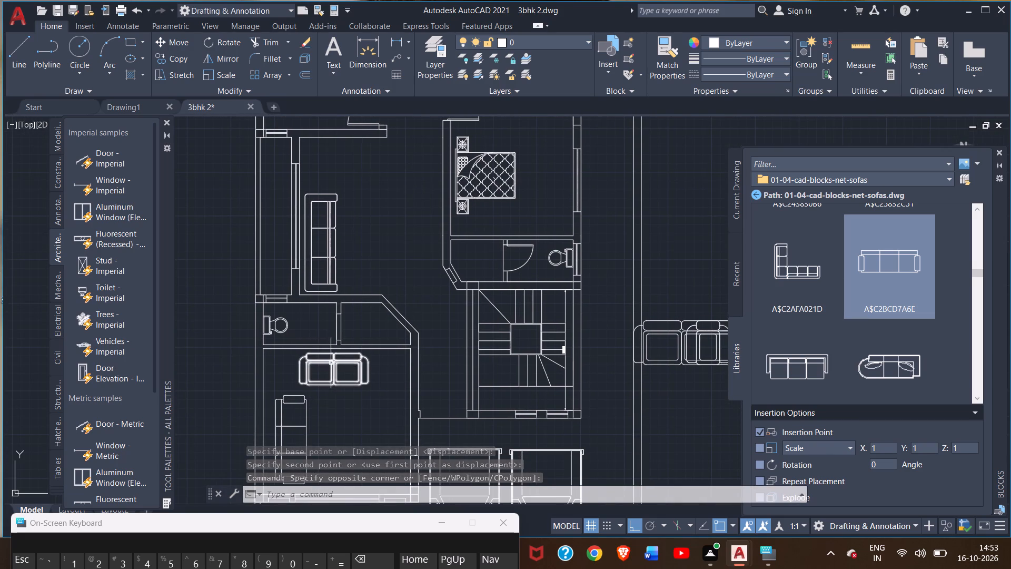
pyautogui.click(331, 362)
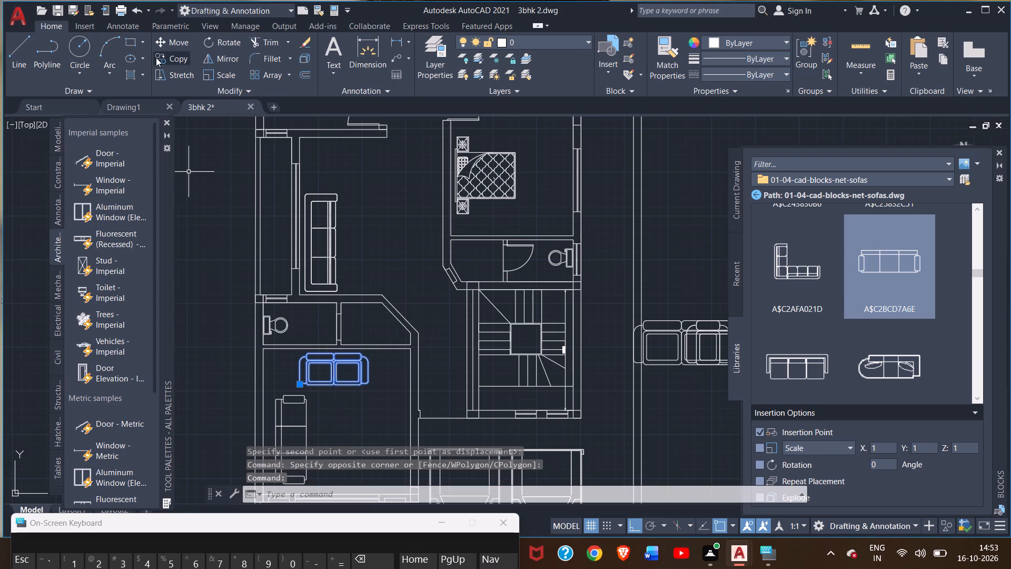
pyautogui.doubleClick(156, 57)
pyautogui.click(333, 361)
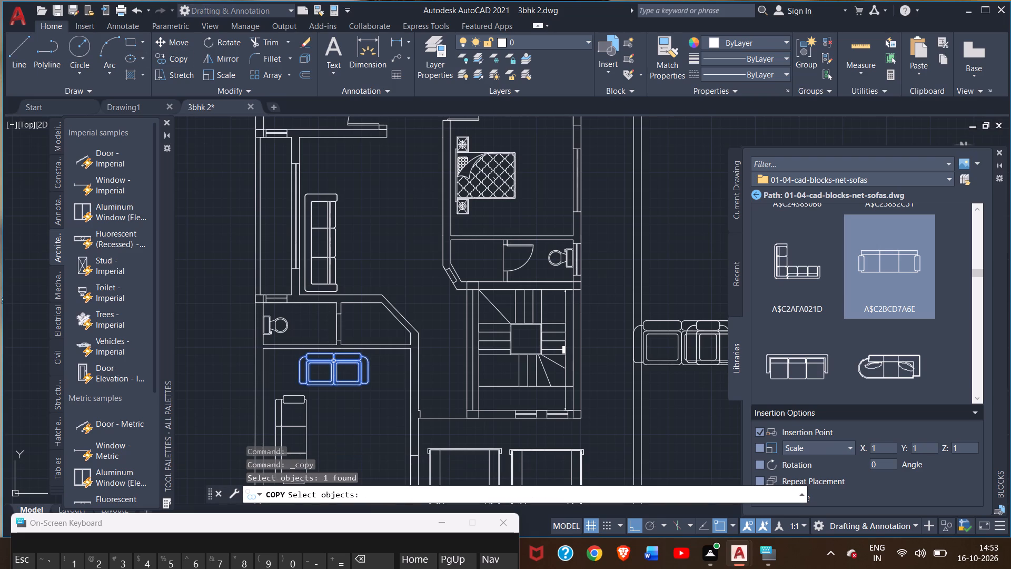
pyautogui.rightClick(333, 360)
pyautogui.moveTo(334, 361); pyautogui.dragTo(333, 322)
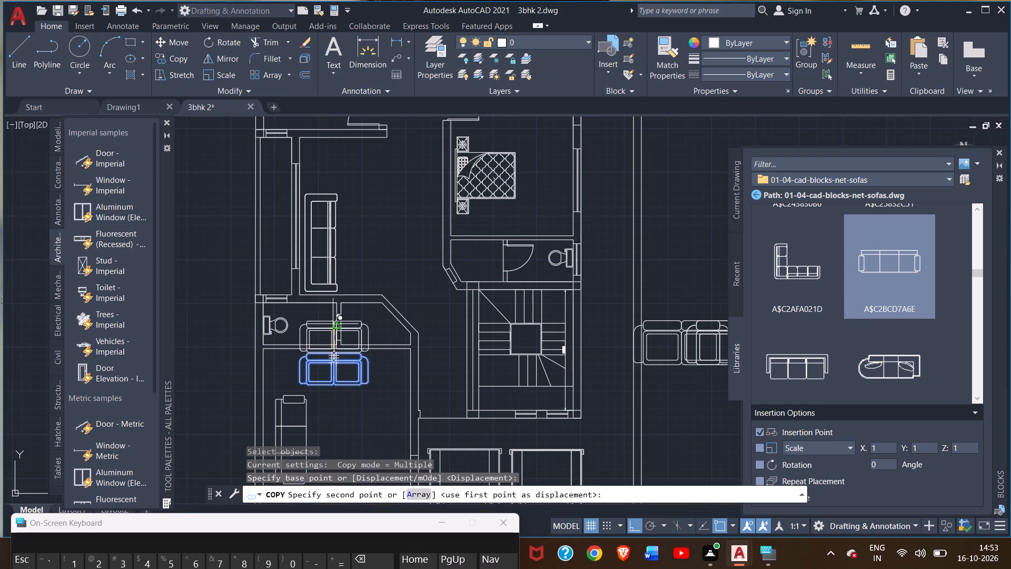
pyautogui.moveTo(333, 322); pyautogui.dragTo(341, 156)
pyautogui.tripleClick(341, 156)
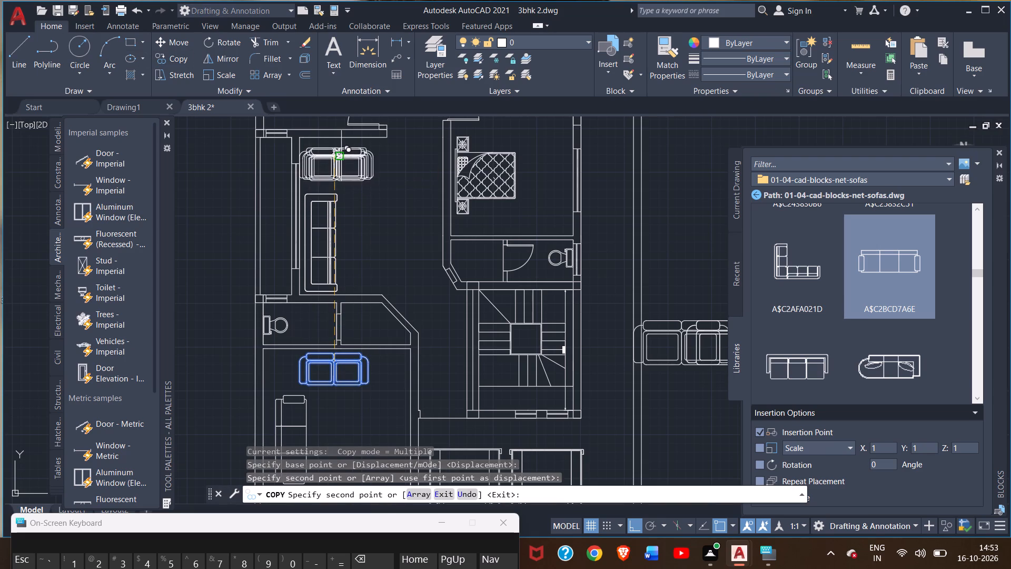
pyautogui.rightClick(372, 188)
pyautogui.doubleClick(392, 200)
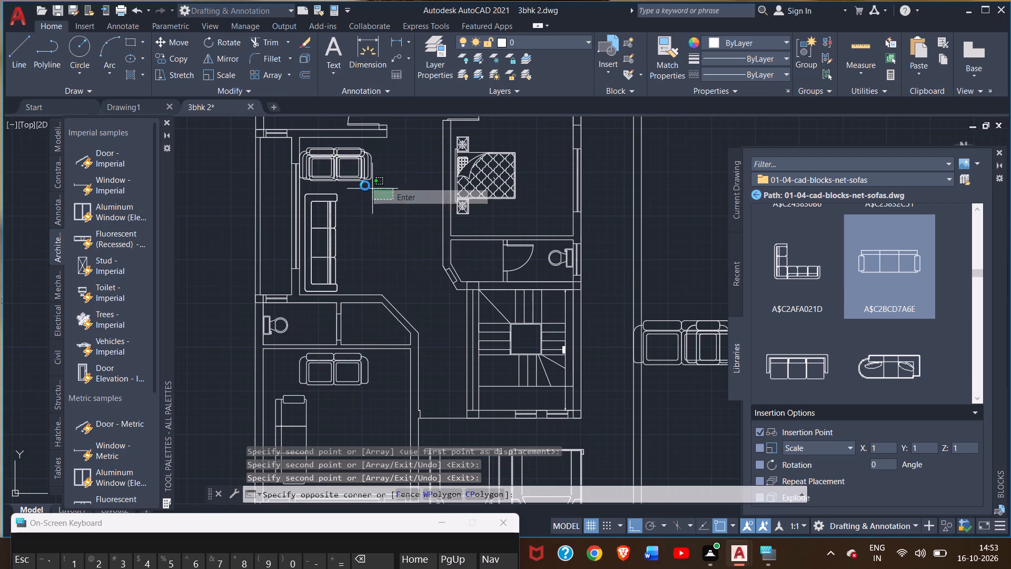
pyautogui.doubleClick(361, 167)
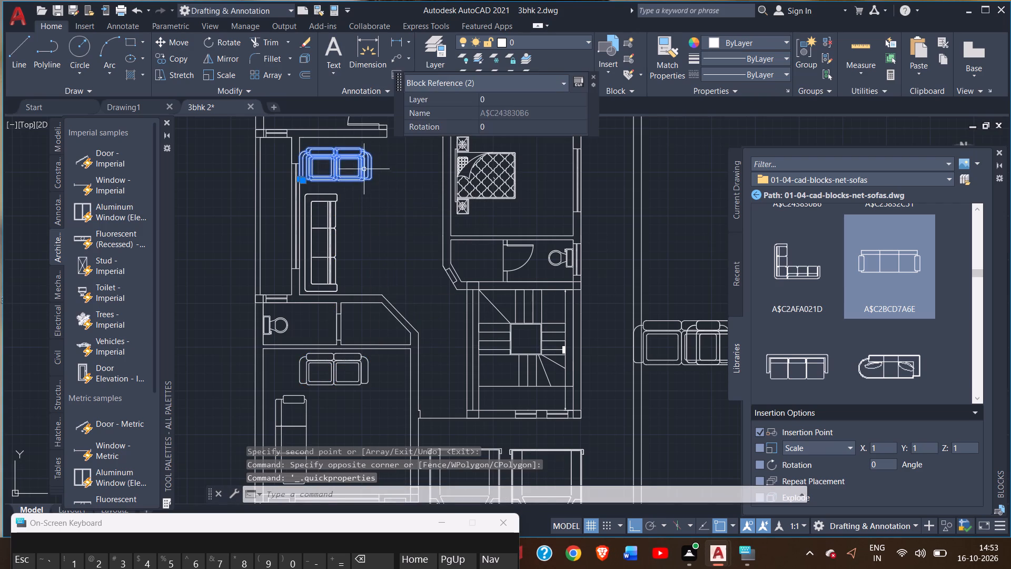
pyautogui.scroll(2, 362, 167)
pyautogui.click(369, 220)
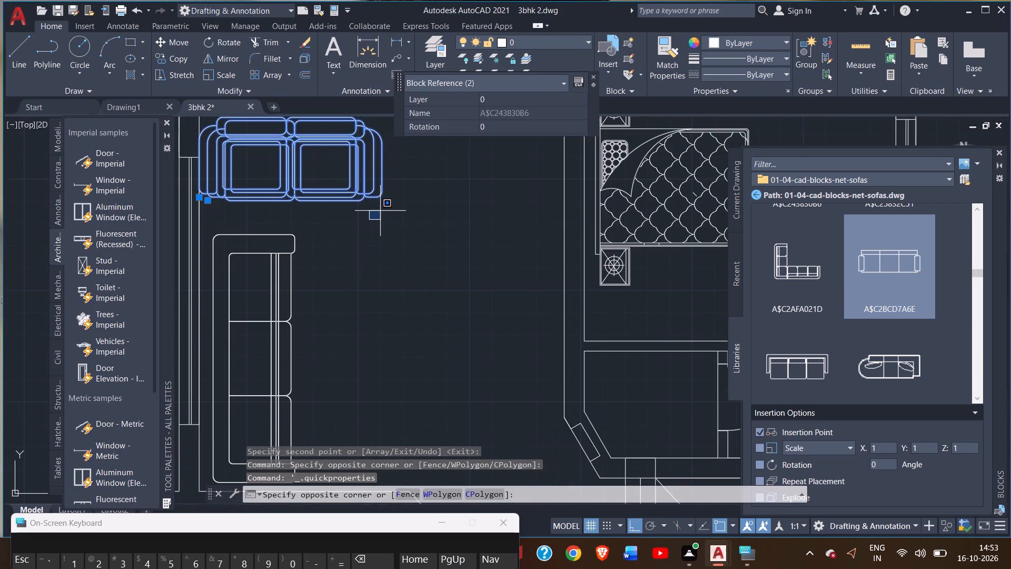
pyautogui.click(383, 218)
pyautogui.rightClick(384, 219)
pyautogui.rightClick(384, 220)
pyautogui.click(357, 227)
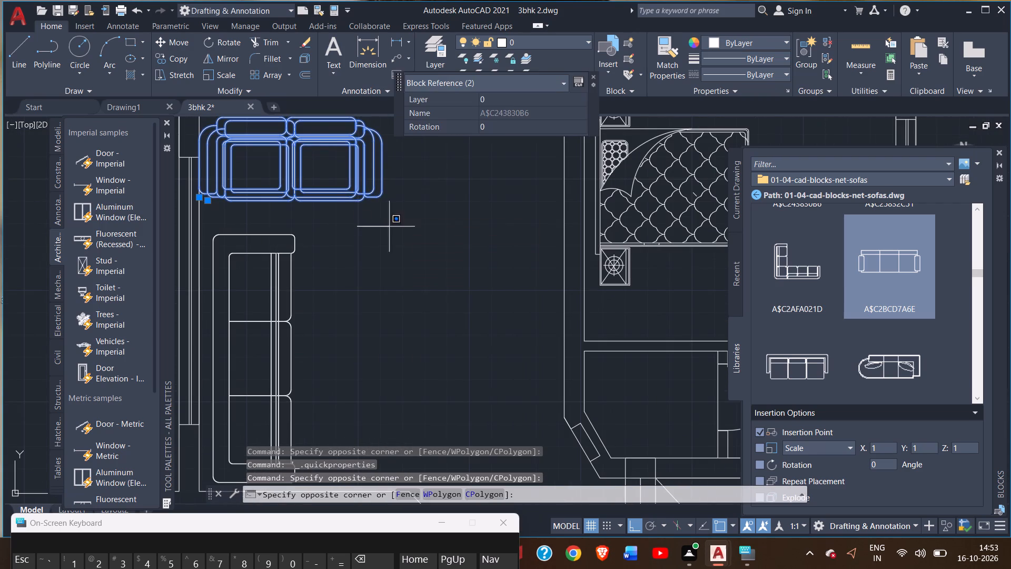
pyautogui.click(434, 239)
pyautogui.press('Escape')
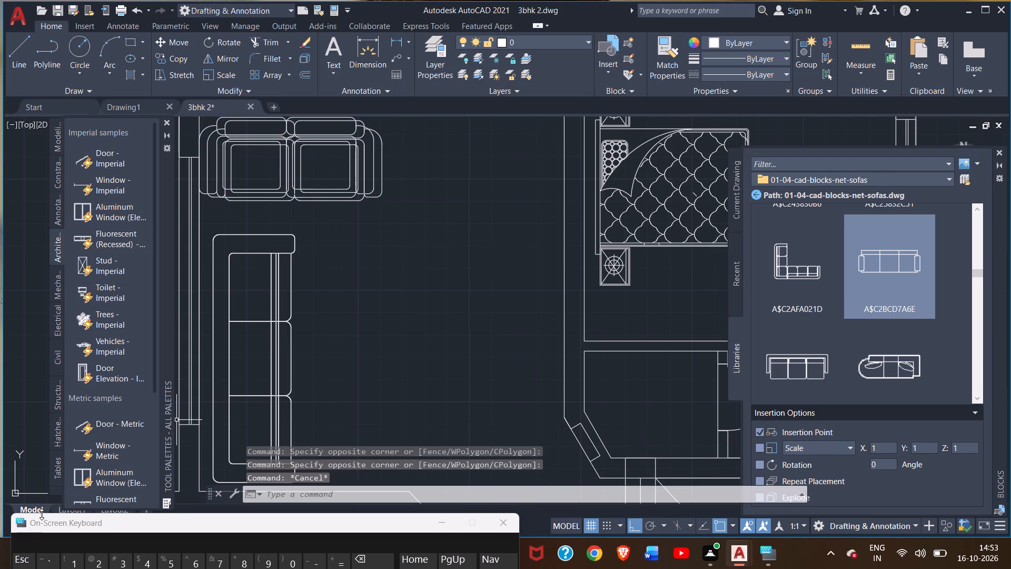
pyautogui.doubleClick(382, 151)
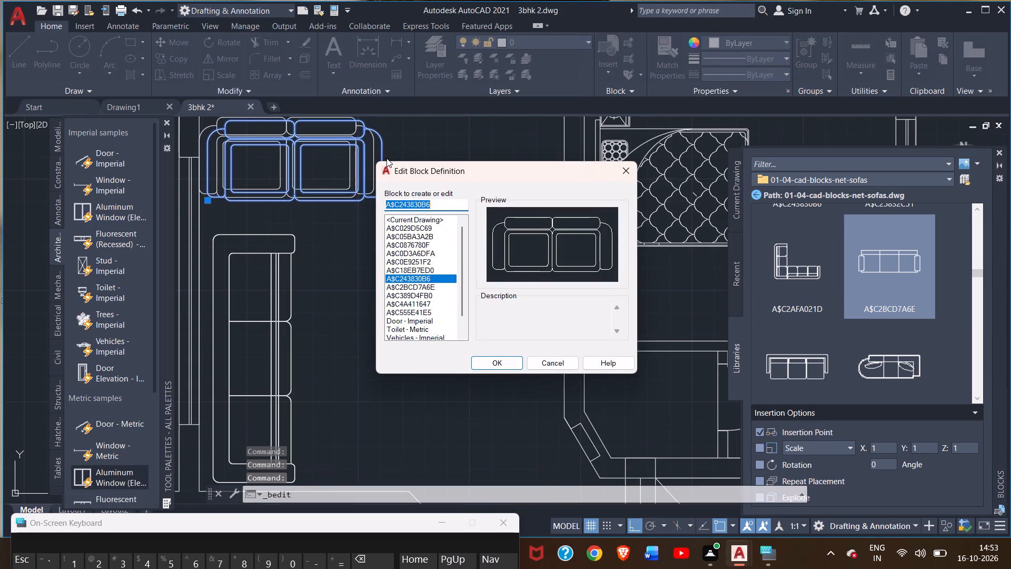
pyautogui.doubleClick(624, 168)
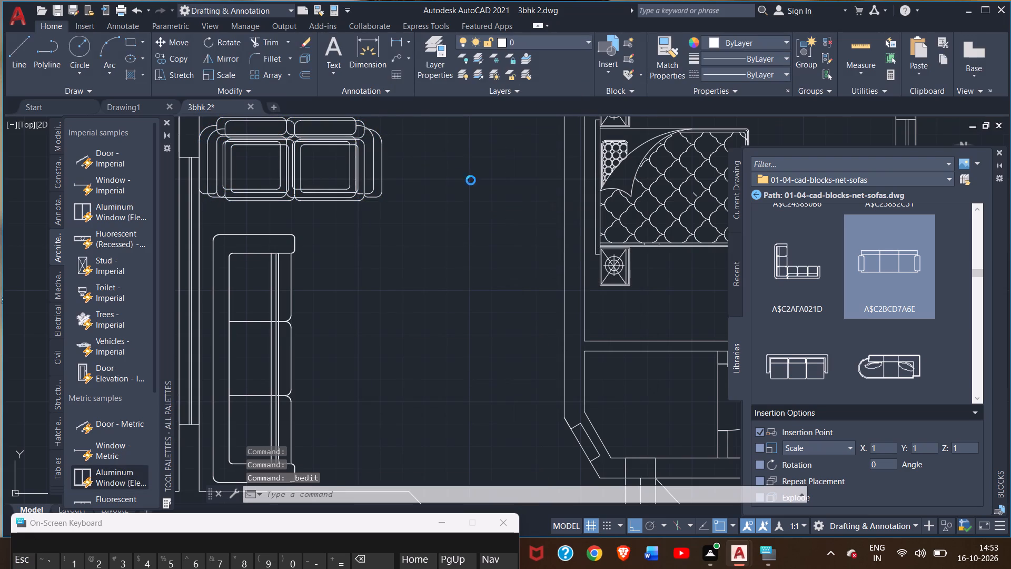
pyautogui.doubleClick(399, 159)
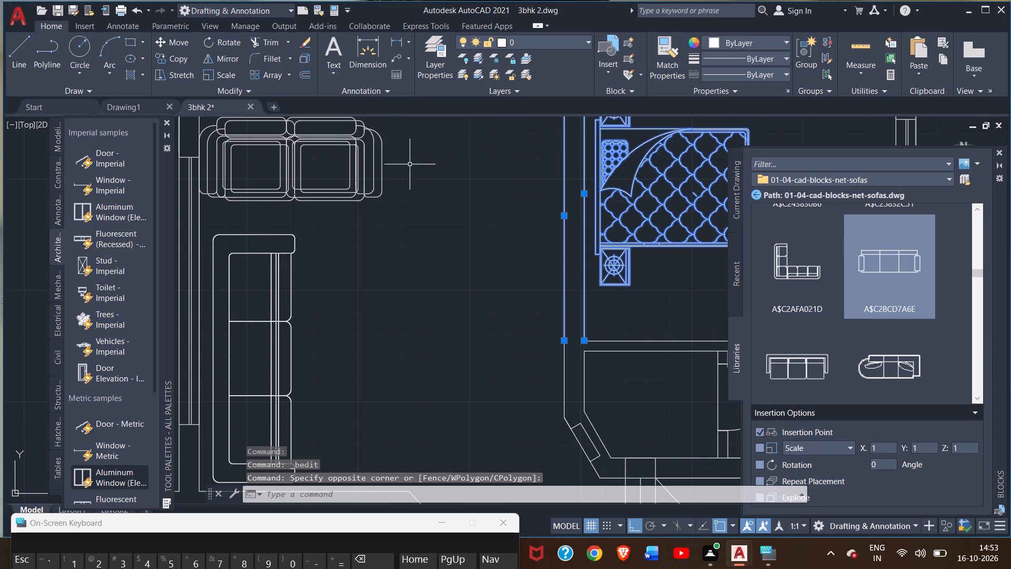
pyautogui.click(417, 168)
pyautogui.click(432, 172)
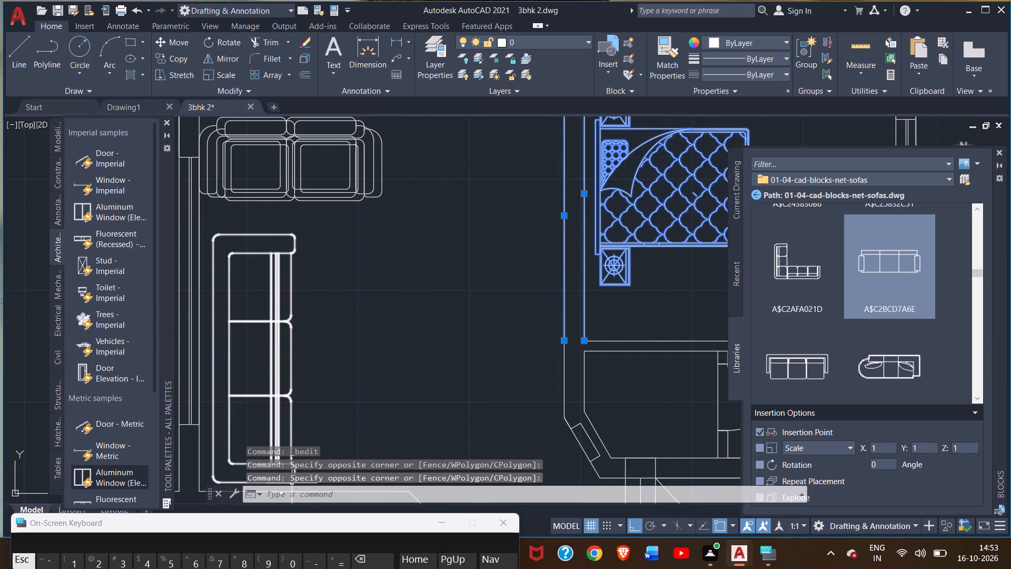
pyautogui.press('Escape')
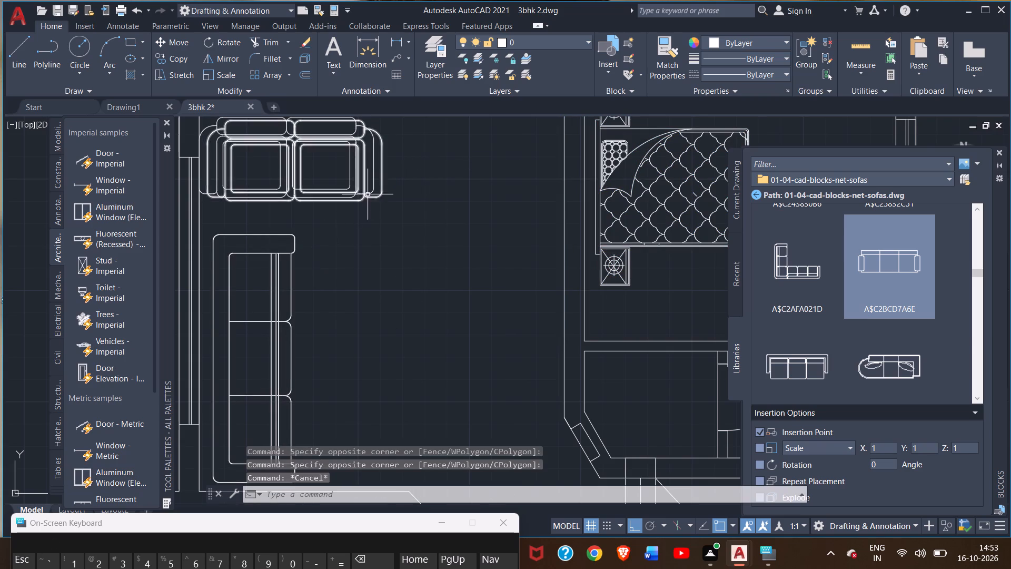
# Delete the extra overlapping copy of the two-seat sofa in the hall, the one offset slightly to the right.
pyautogui.click(381, 183)
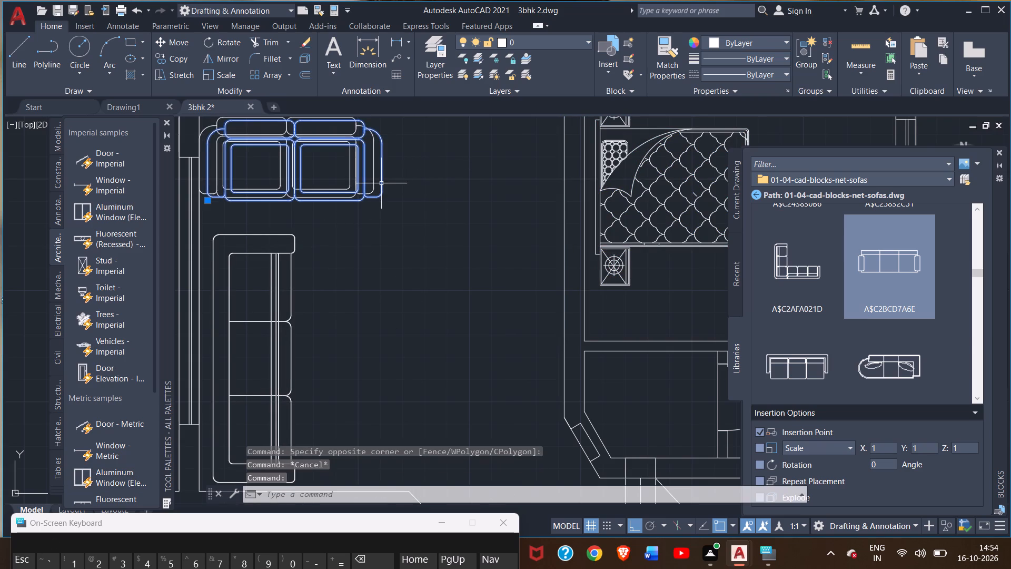
pyautogui.press('Delete')
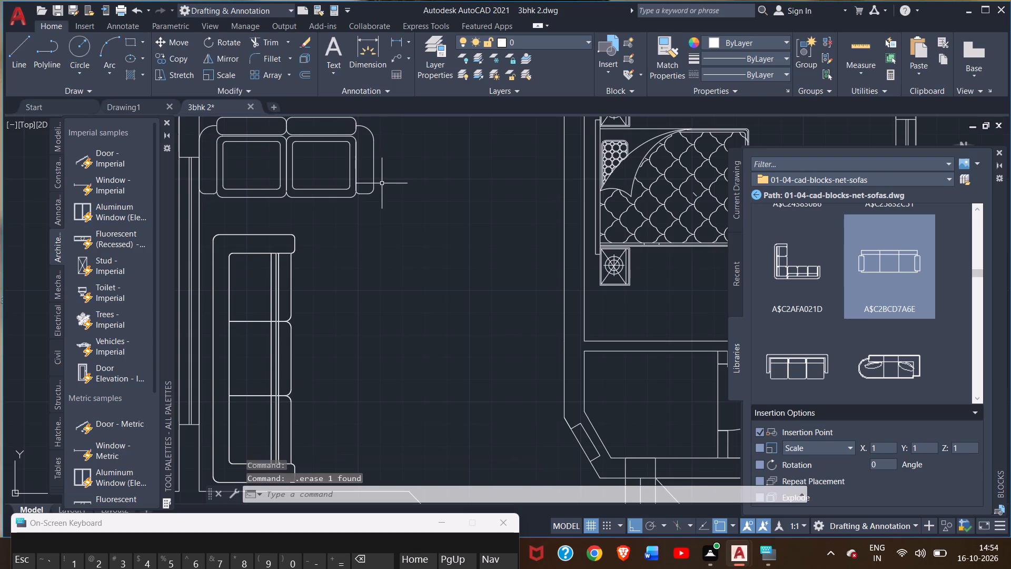
# Move the hall's two-seat sofa slightly right and up, clear of the left wall and closer to the upper wall.
pyautogui.scroll(-2, 382, 184)
pyautogui.moveTo(380, 186); pyautogui.dragTo(393, 234, button='middle')
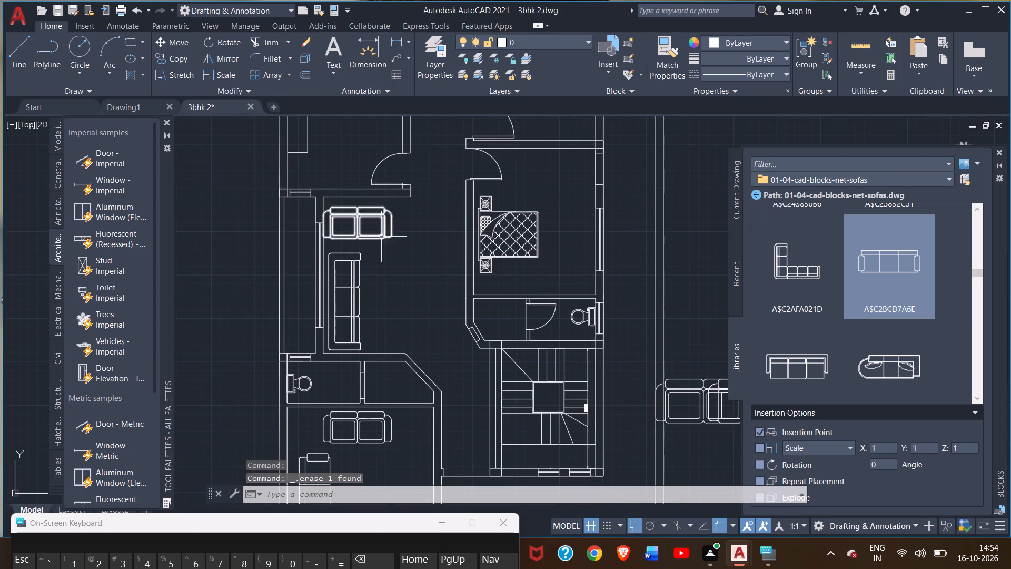
pyautogui.moveTo(374, 225); pyautogui.dragTo(396, 255, button='middle')
pyautogui.scroll(1, 368, 239)
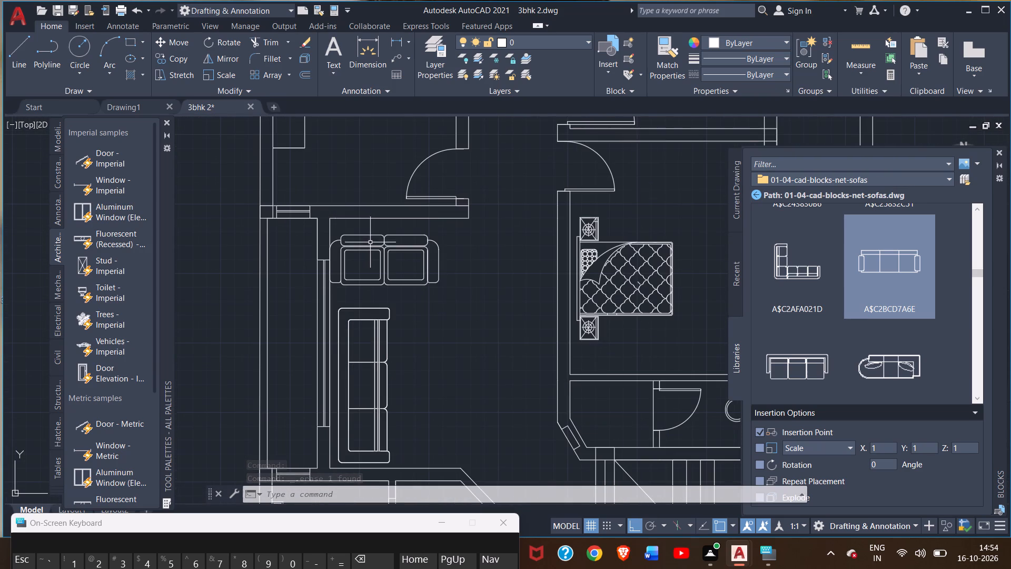
pyautogui.doubleClick(372, 247)
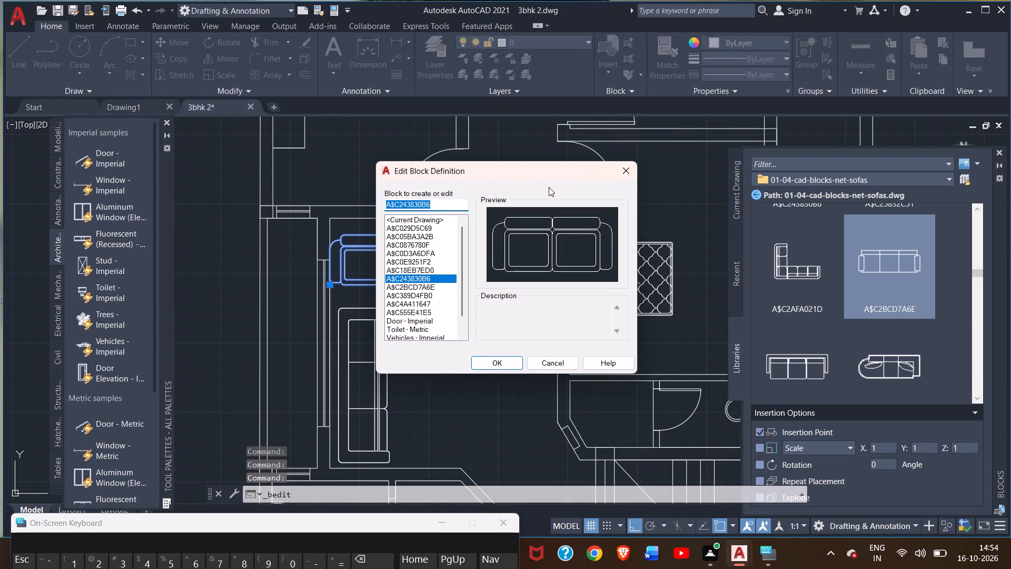
pyautogui.click(624, 176)
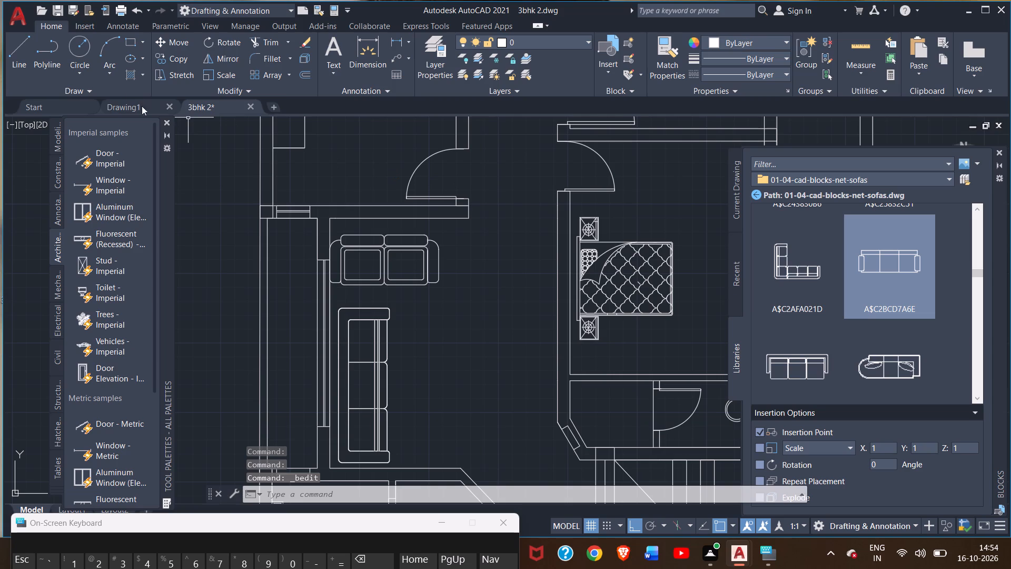
pyautogui.click(375, 247)
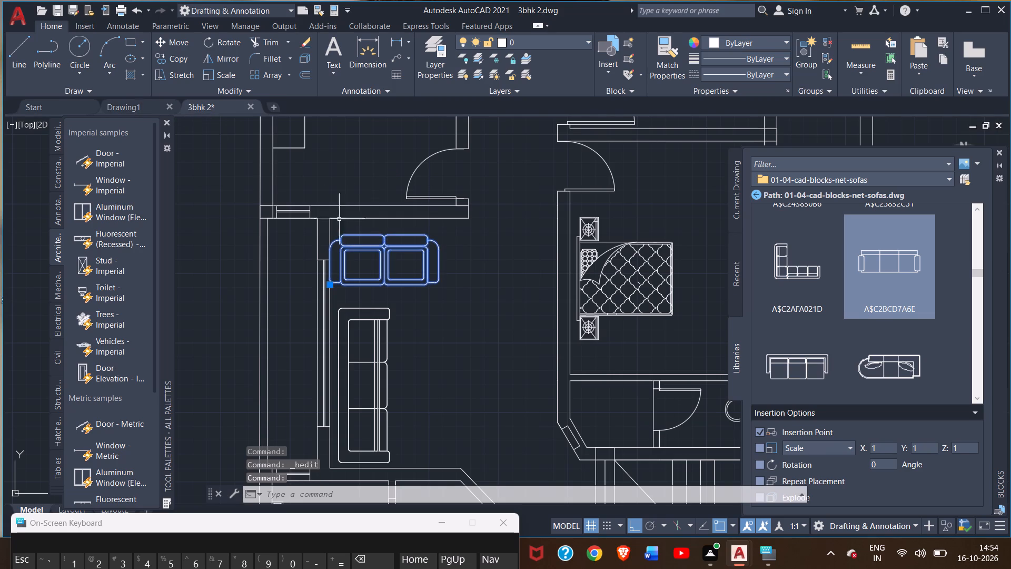
pyautogui.click(165, 40)
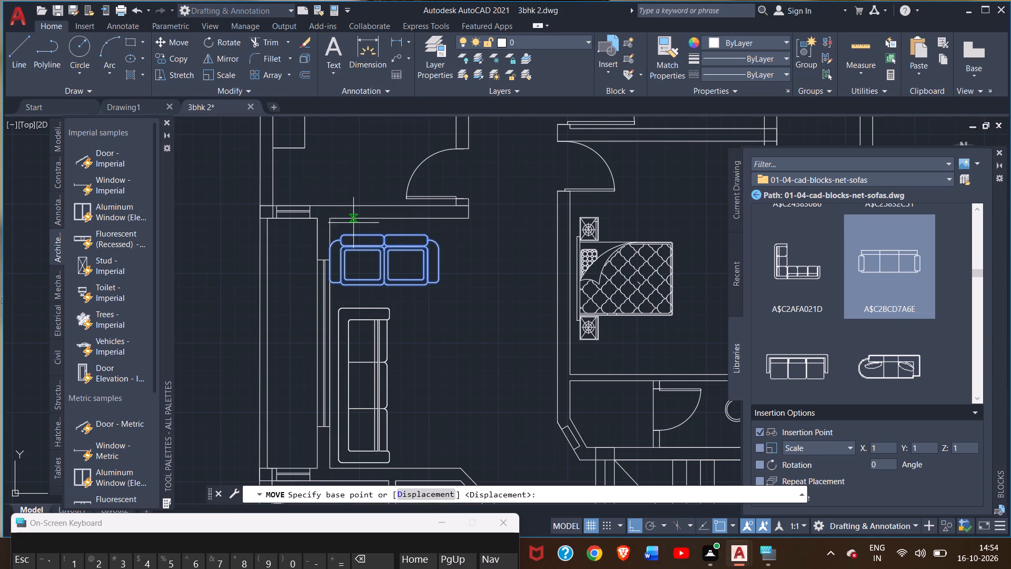
pyautogui.moveTo(385, 246); pyautogui.dragTo(391, 243)
pyautogui.doubleClick(391, 243)
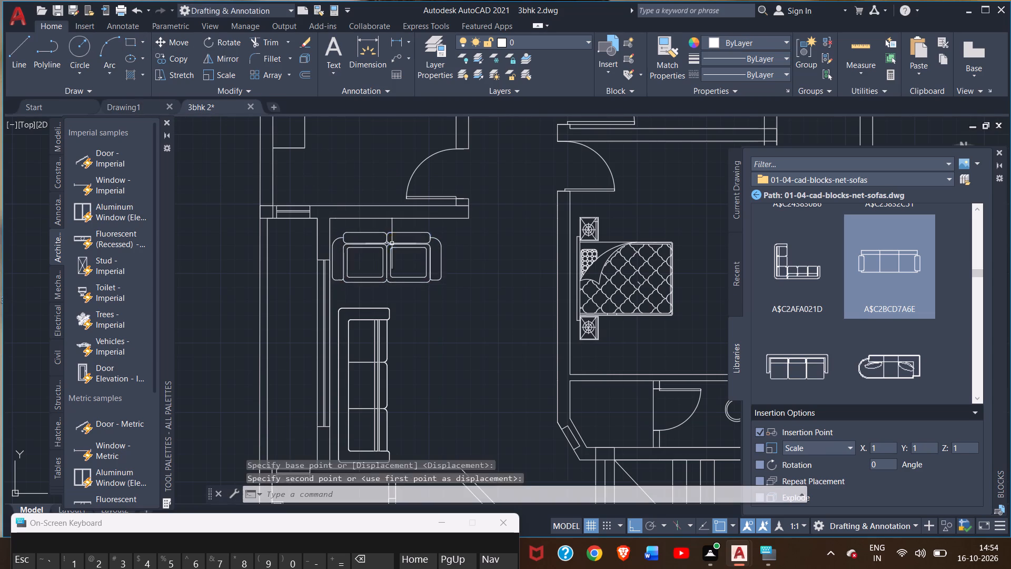
pyautogui.click(396, 243)
pyautogui.click(400, 243)
pyautogui.moveTo(402, 243); pyautogui.dragTo(409, 242)
pyautogui.click(409, 242)
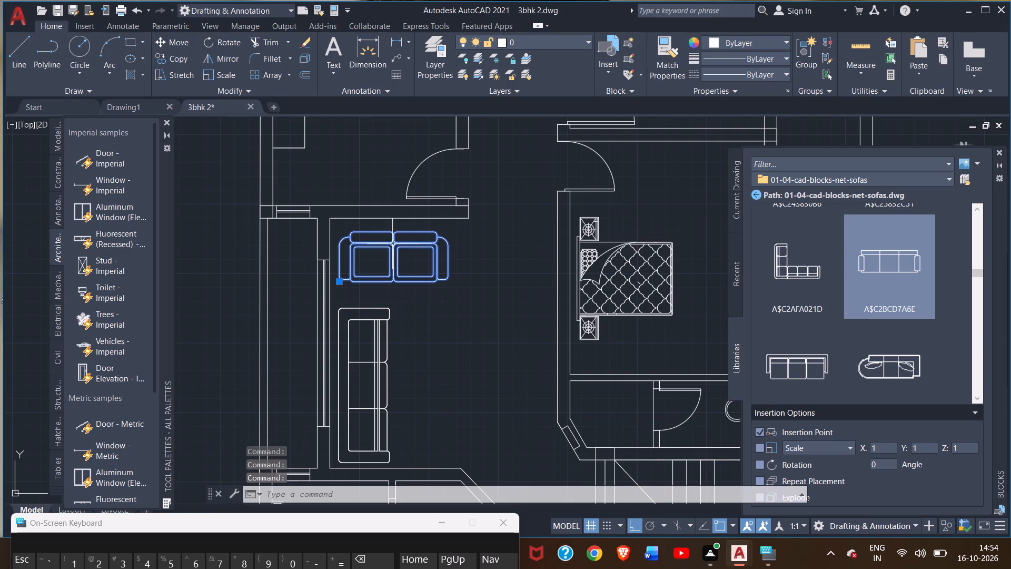
# Move the hall's two-seat sofa a short distance straight right, farther from the left wall.
pyautogui.click(182, 40)
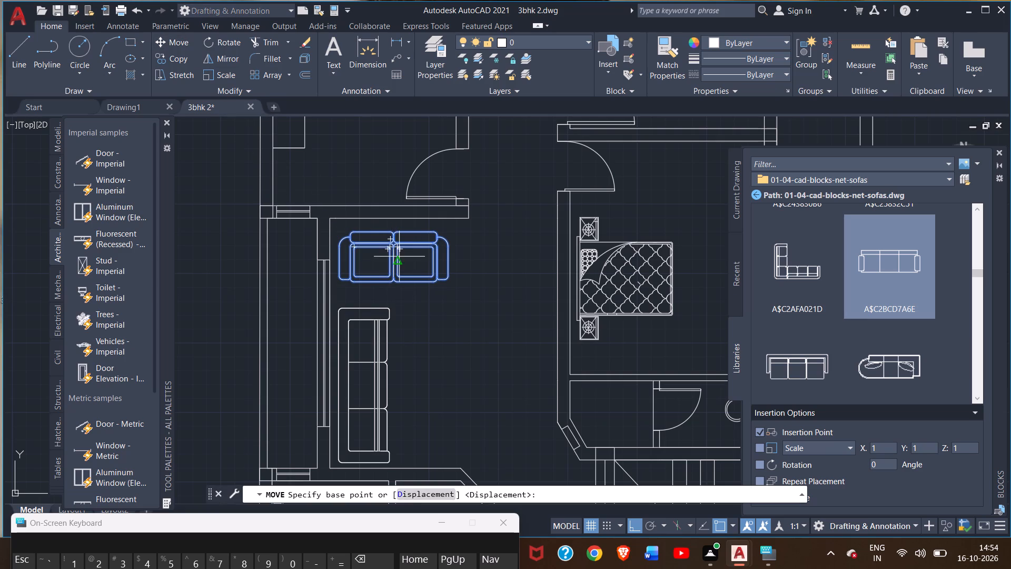
pyautogui.moveTo(393, 242); pyautogui.dragTo(422, 241)
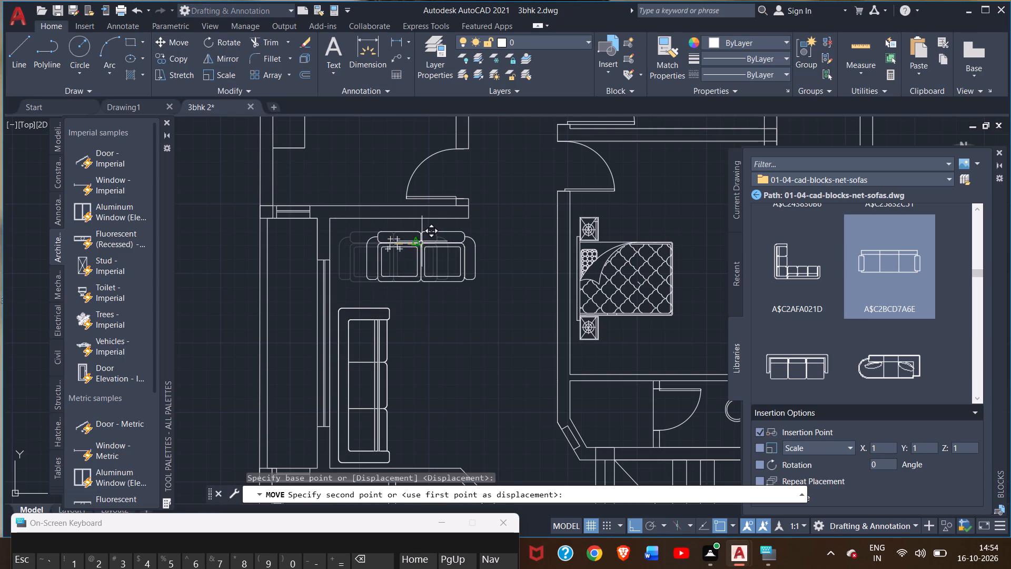
pyautogui.moveTo(422, 241); pyautogui.dragTo(423, 241)
pyautogui.click(423, 241)
pyautogui.tripleClick(421, 239)
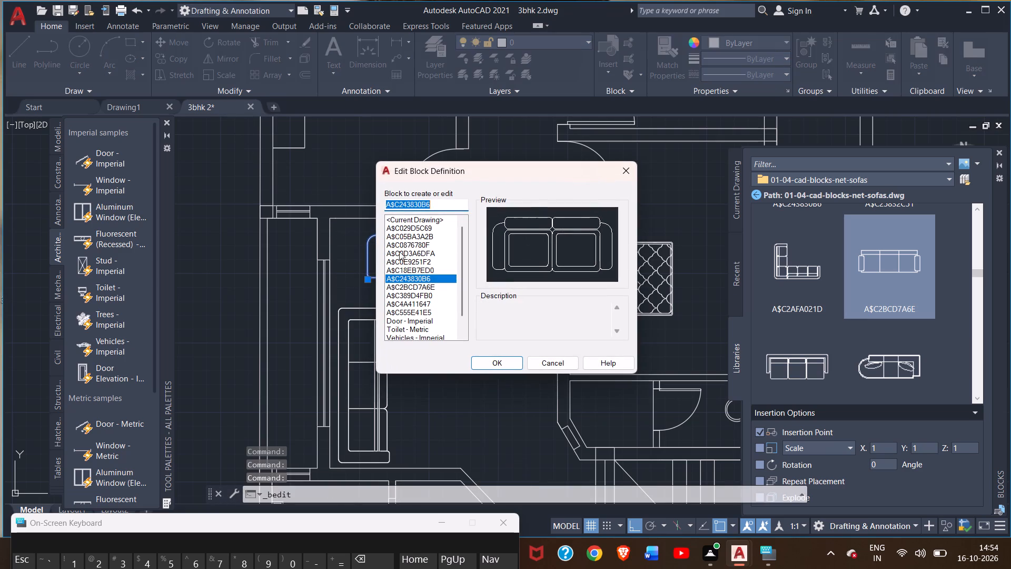
pyautogui.click(620, 171)
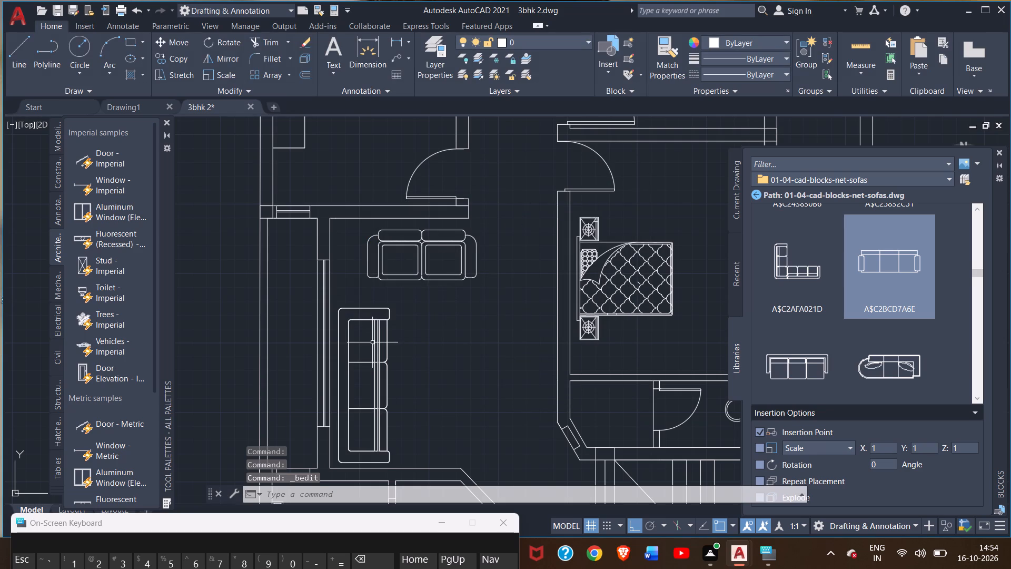
# Move the hall's three-seat sofa slightly up and right, closer to the two-seat sofa and clear of the left wall.
pyautogui.click(374, 320)
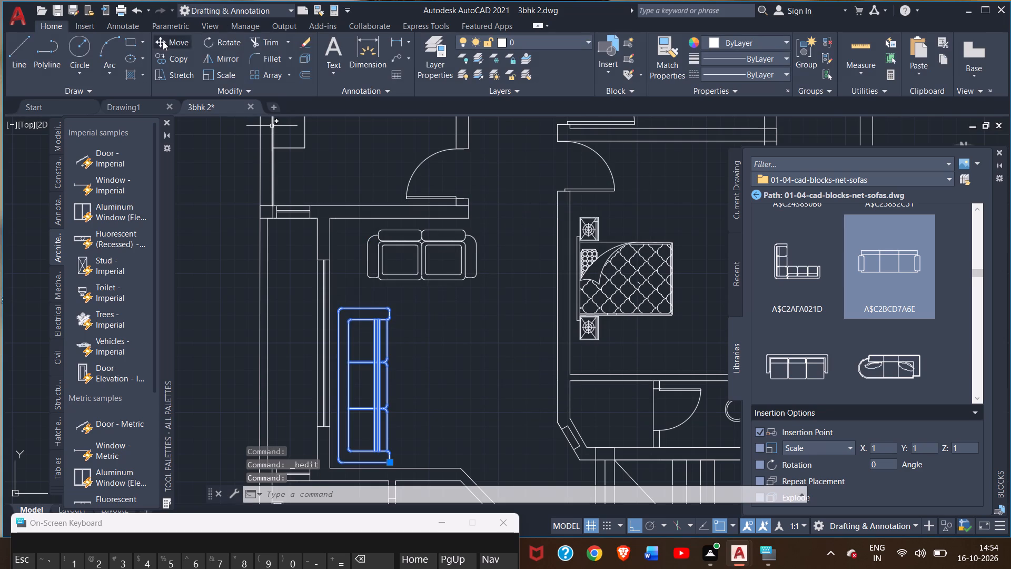
pyautogui.click(162, 41)
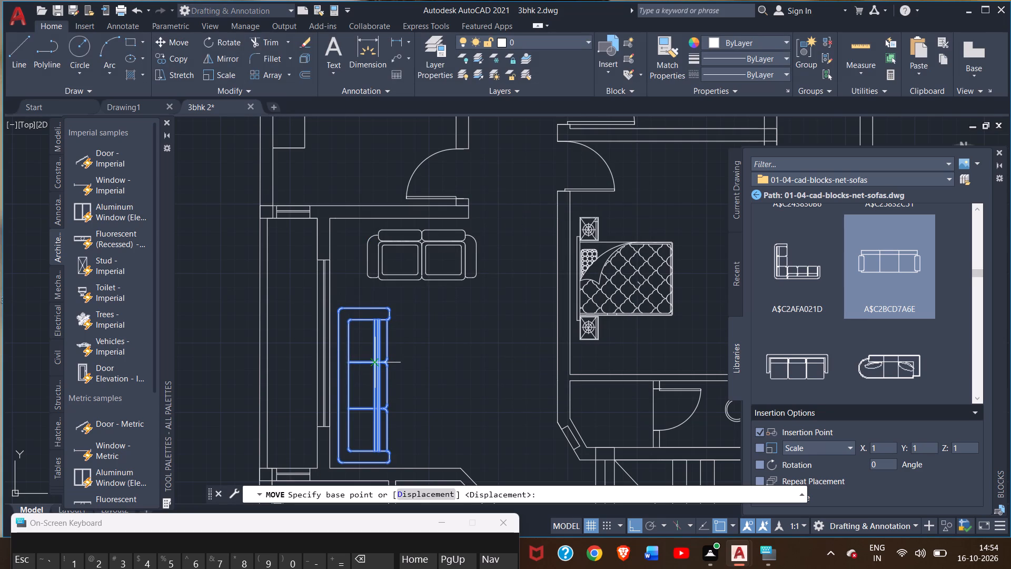
pyautogui.moveTo(378, 364); pyautogui.dragTo(382, 347)
pyautogui.click(382, 347)
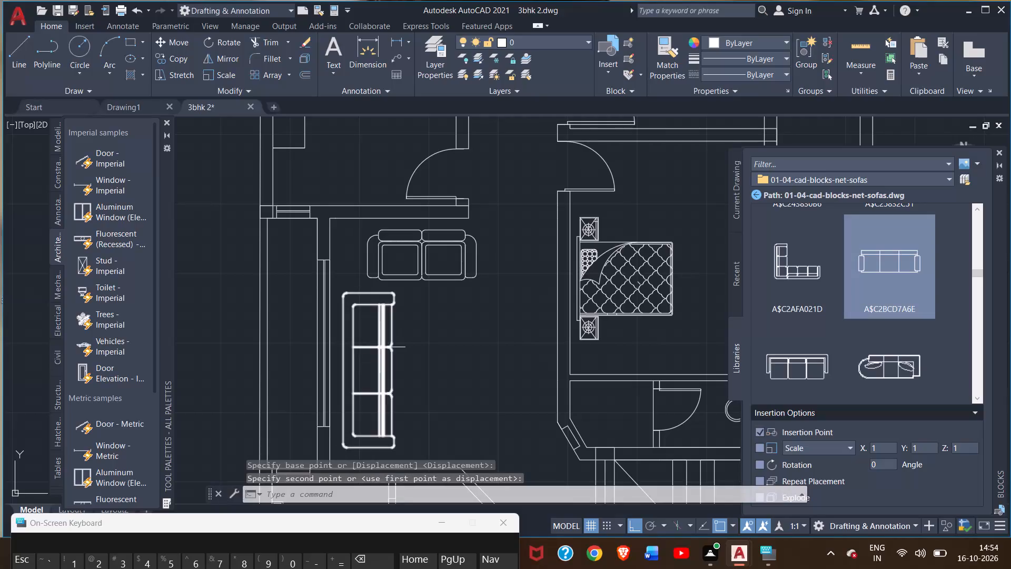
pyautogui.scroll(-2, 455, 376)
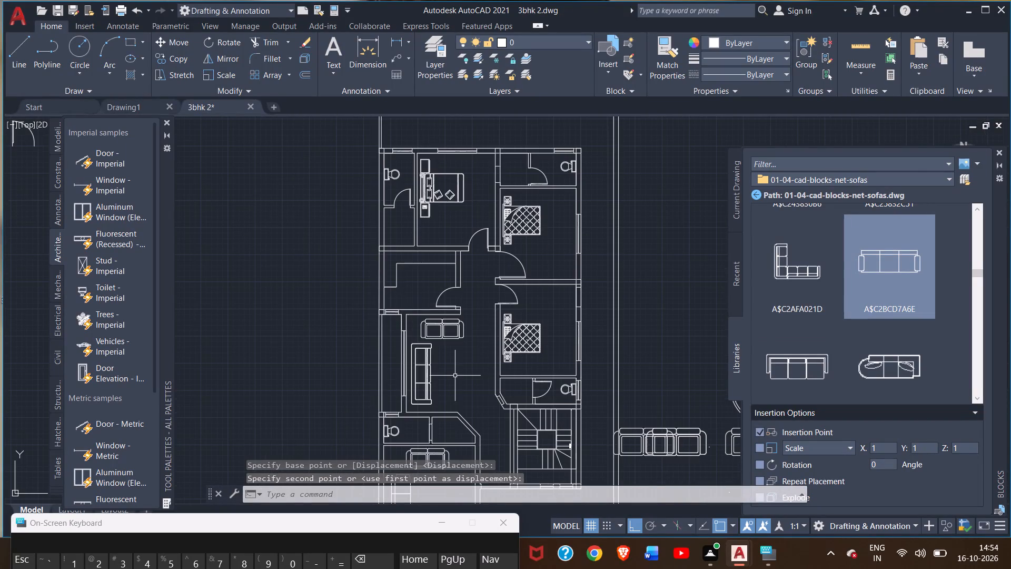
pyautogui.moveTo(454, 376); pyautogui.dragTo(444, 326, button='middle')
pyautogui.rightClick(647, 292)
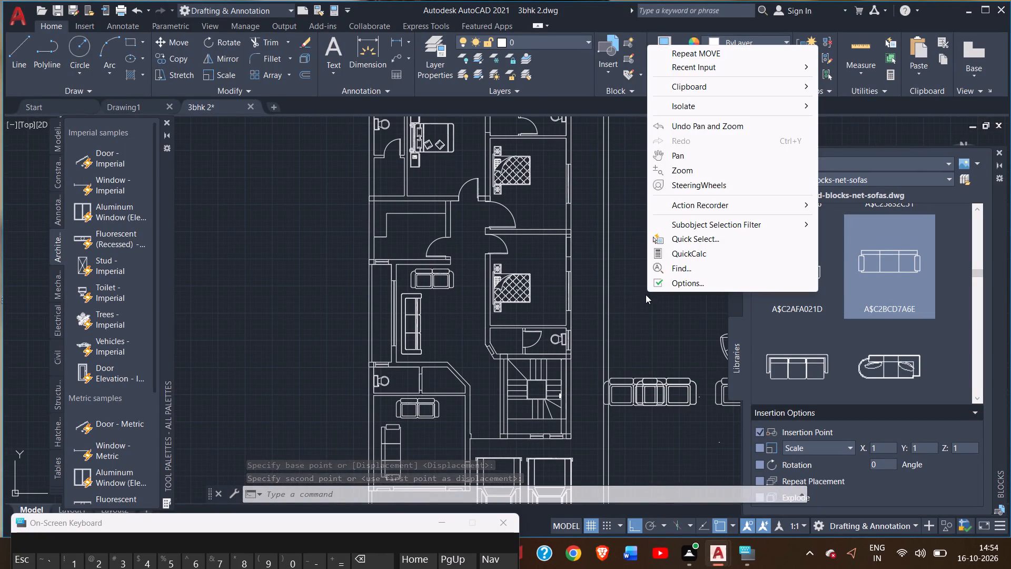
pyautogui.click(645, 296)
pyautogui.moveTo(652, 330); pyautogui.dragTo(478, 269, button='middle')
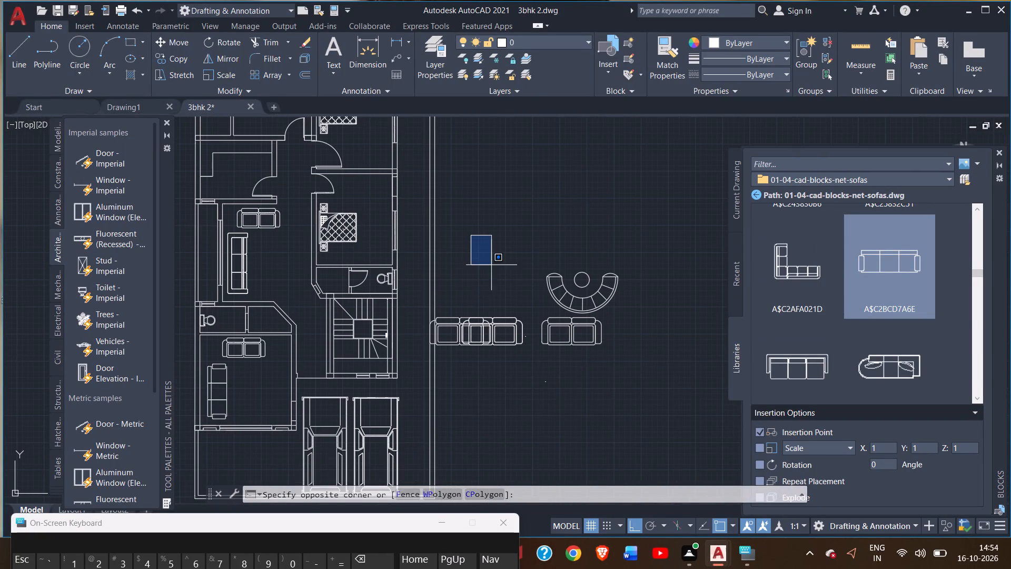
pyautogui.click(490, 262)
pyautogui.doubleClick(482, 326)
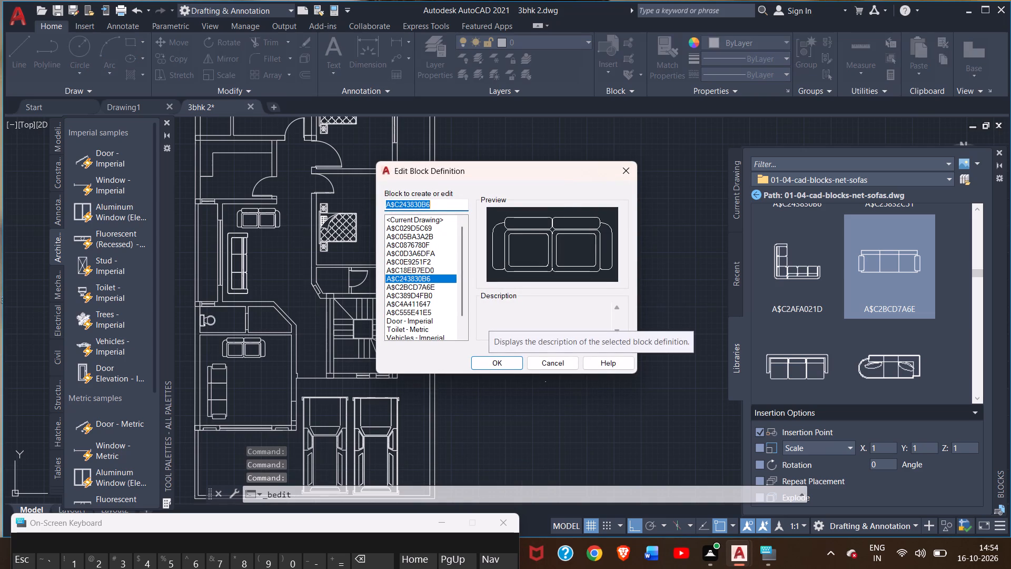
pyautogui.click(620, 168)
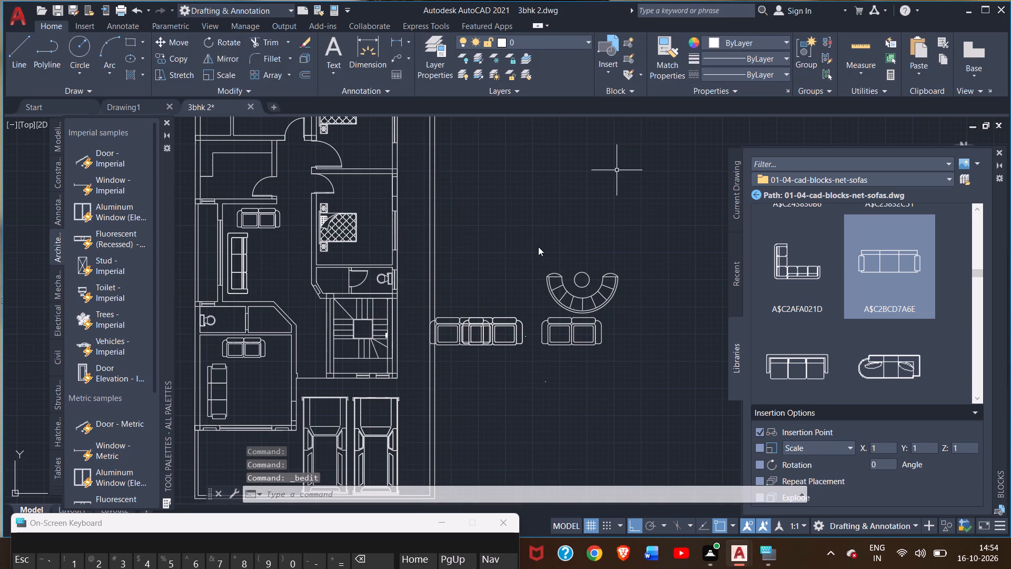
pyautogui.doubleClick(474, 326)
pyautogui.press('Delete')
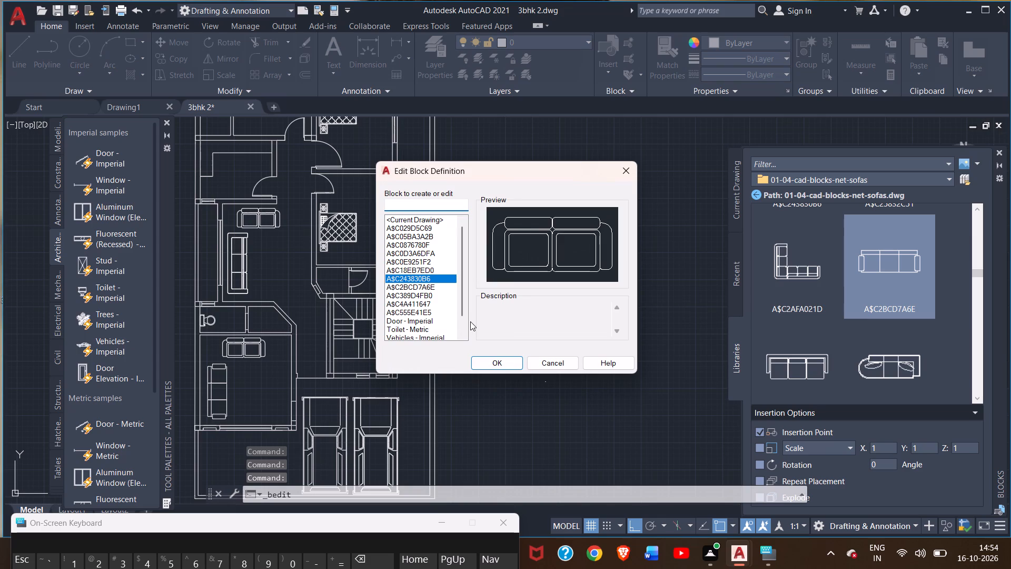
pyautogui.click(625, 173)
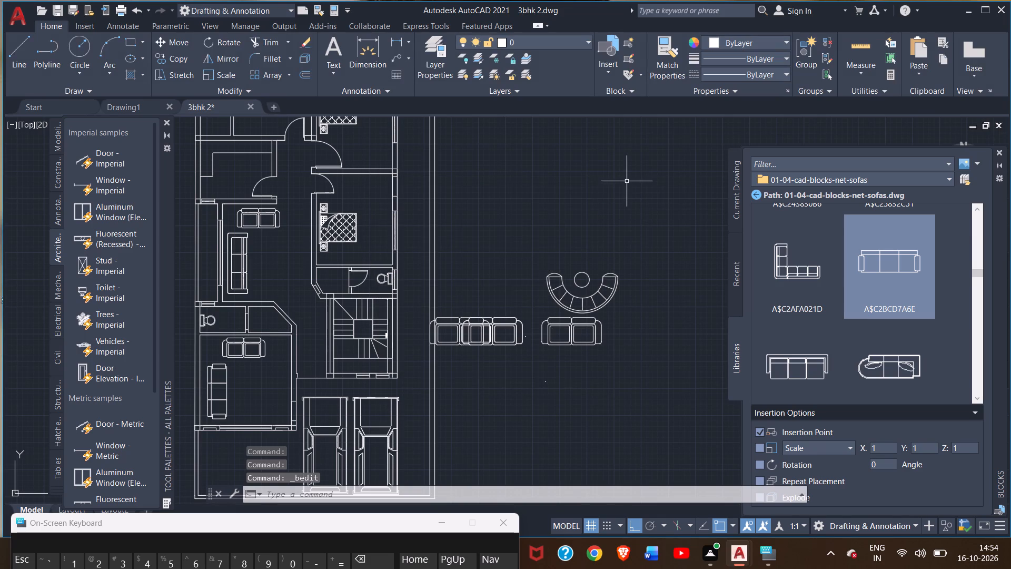
# Delete the overlapping two-seat sofa copies just outside the plan's right boundary, keeping the one below the curved sofa.
pyautogui.click(493, 337)
pyautogui.press('Delete')
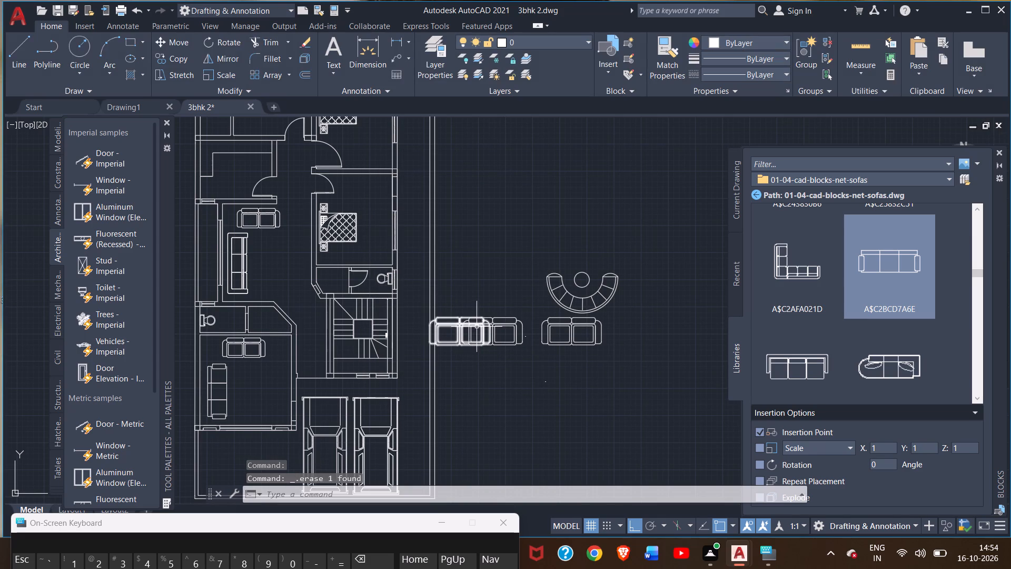
pyautogui.click(494, 326)
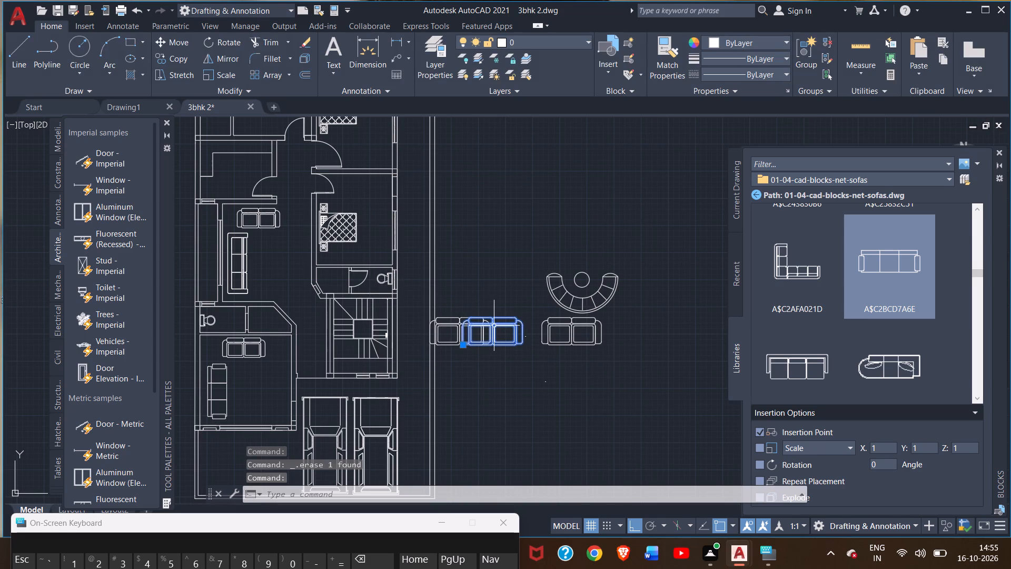
pyautogui.press('Delete')
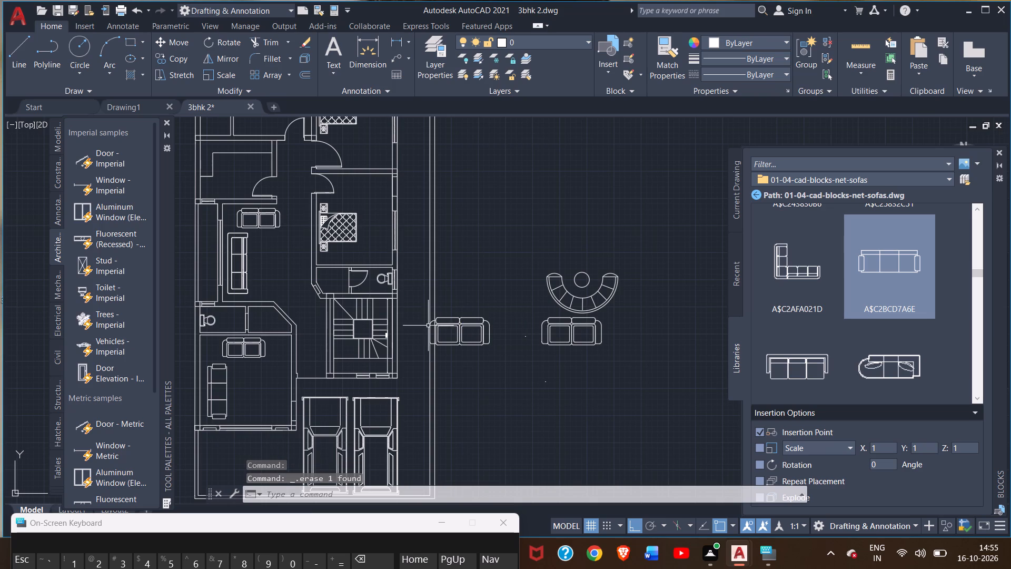
pyautogui.click(462, 323)
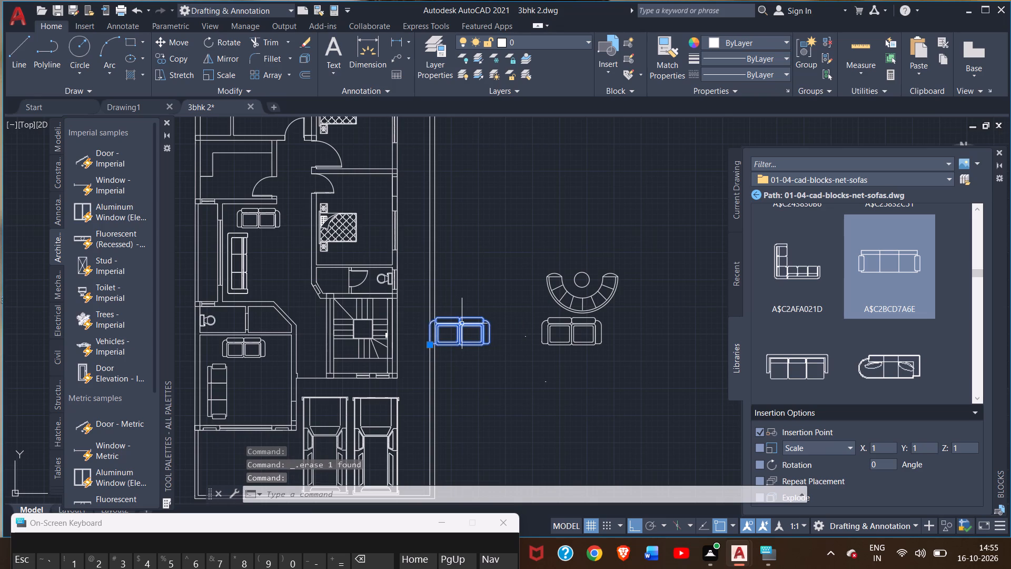
pyautogui.press('Delete')
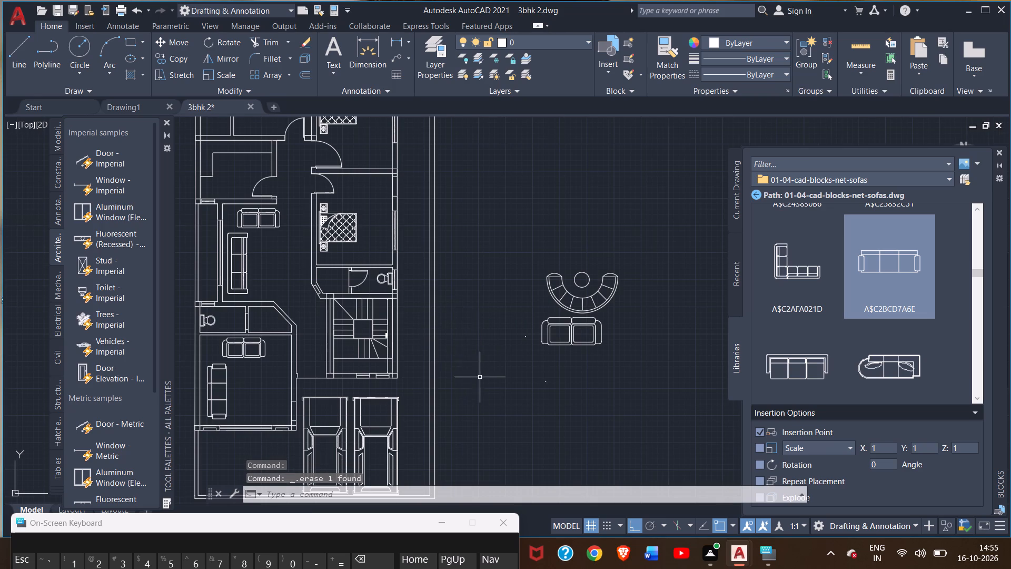
# Browse the remaining sofa blocks in the 01-04-cad-blocks-net-sofas library, through to its last entries, for another sofa design.
pyautogui.scroll(-1, 481, 377)
pyautogui.moveTo(484, 375); pyautogui.dragTo(528, 326, button='middle')
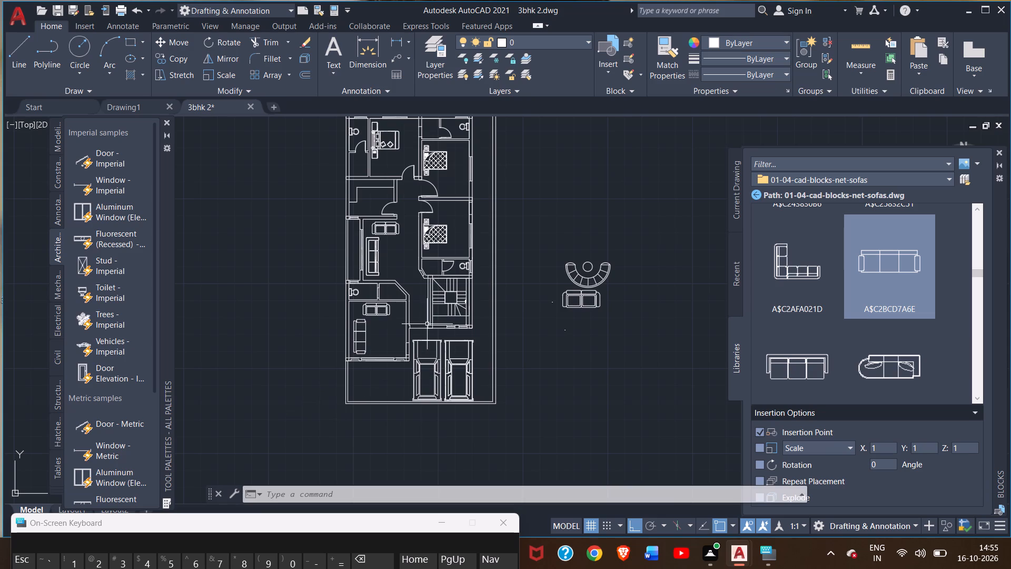
pyautogui.moveTo(606, 349); pyautogui.dragTo(606, 410, button='middle')
pyautogui.scroll(-7, 856, 307)
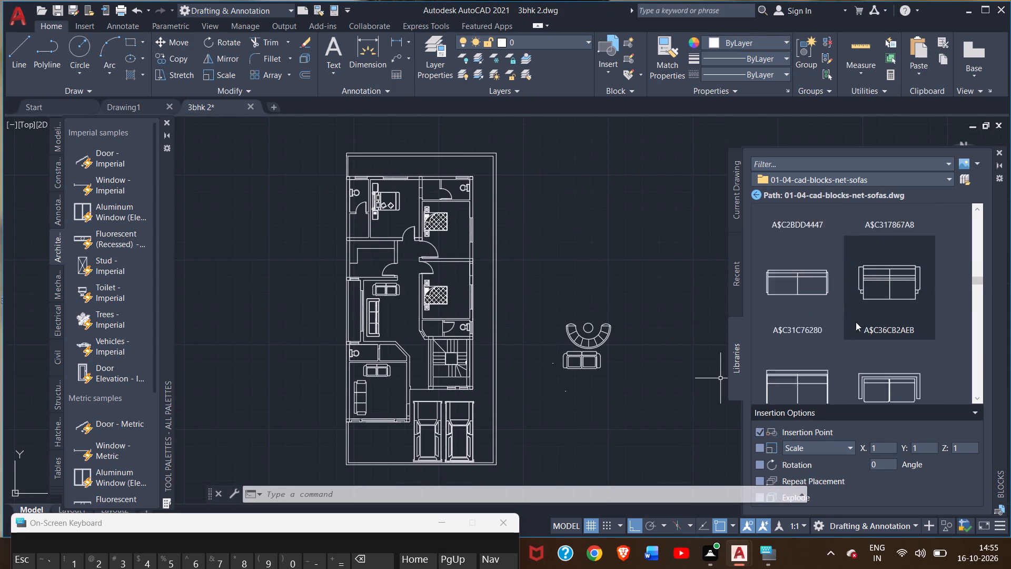
pyautogui.scroll(-10, 856, 323)
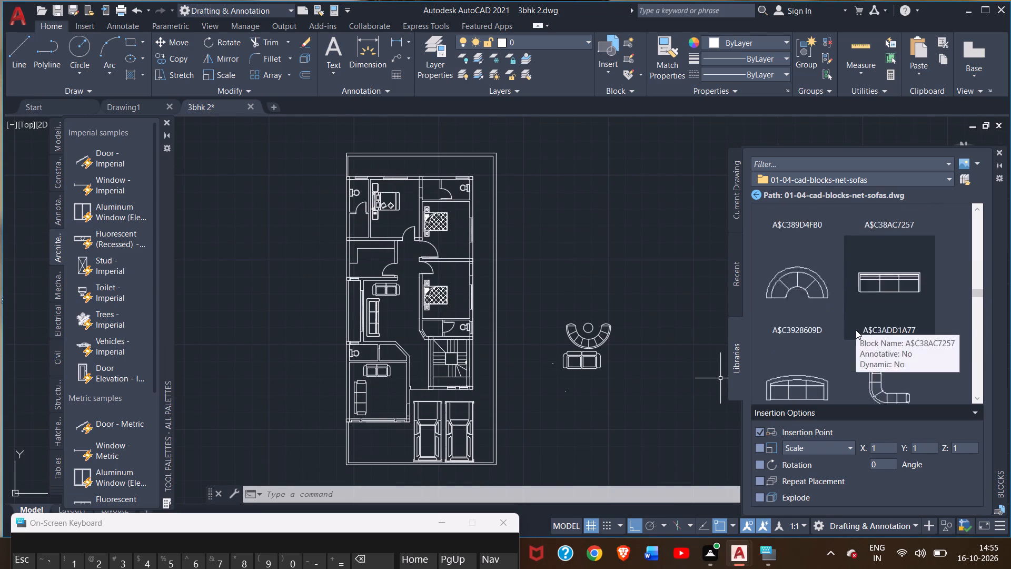
pyautogui.scroll(-9, 854, 332)
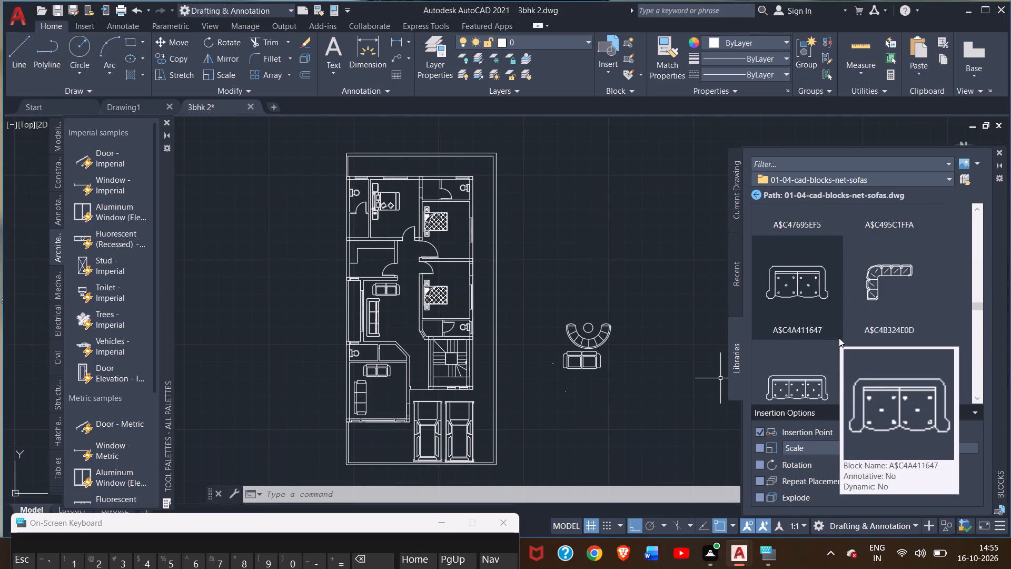
pyautogui.scroll(-8, 830, 339)
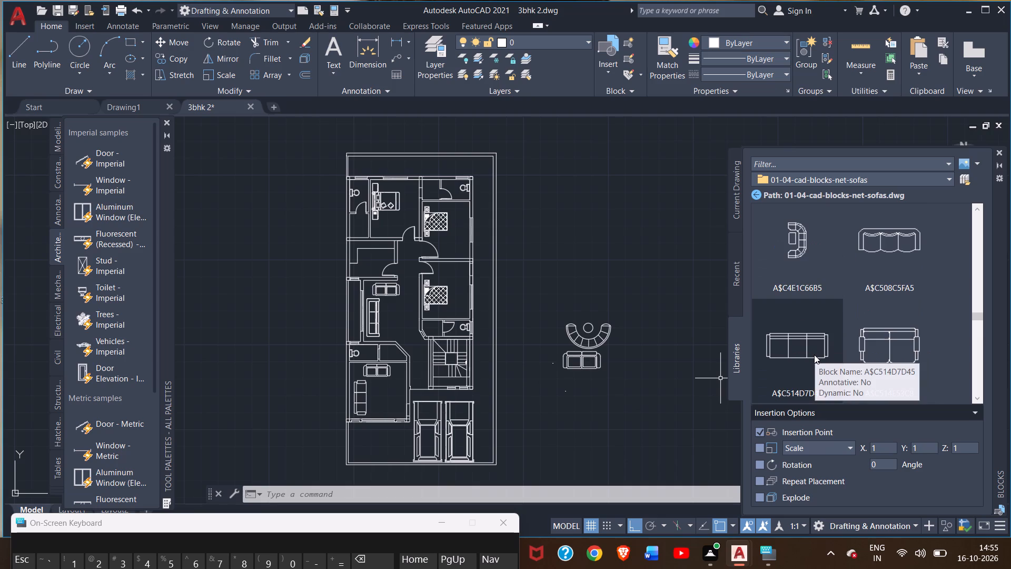
pyautogui.scroll(-10, 813, 355)
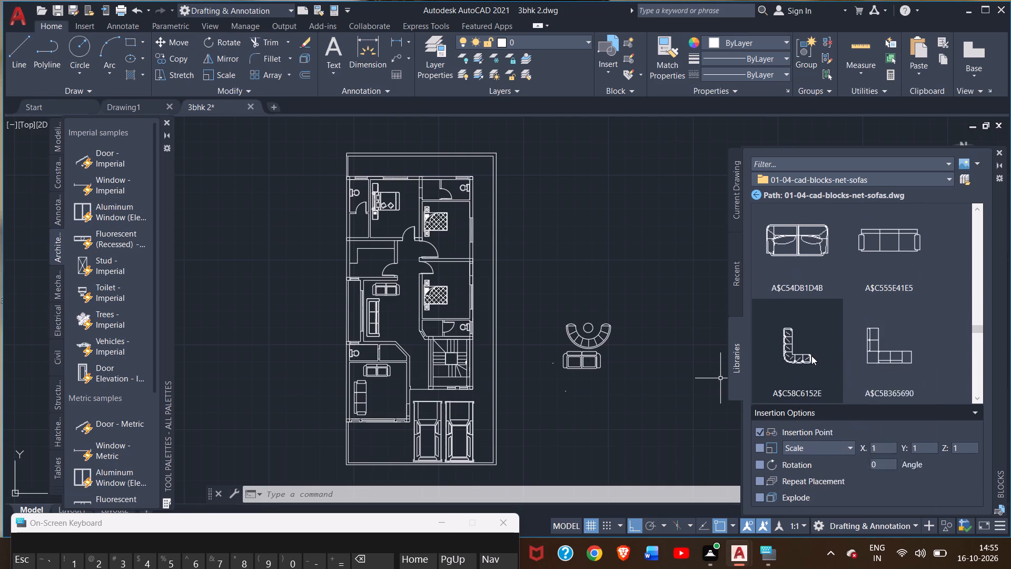
pyautogui.scroll(-7, 811, 356)
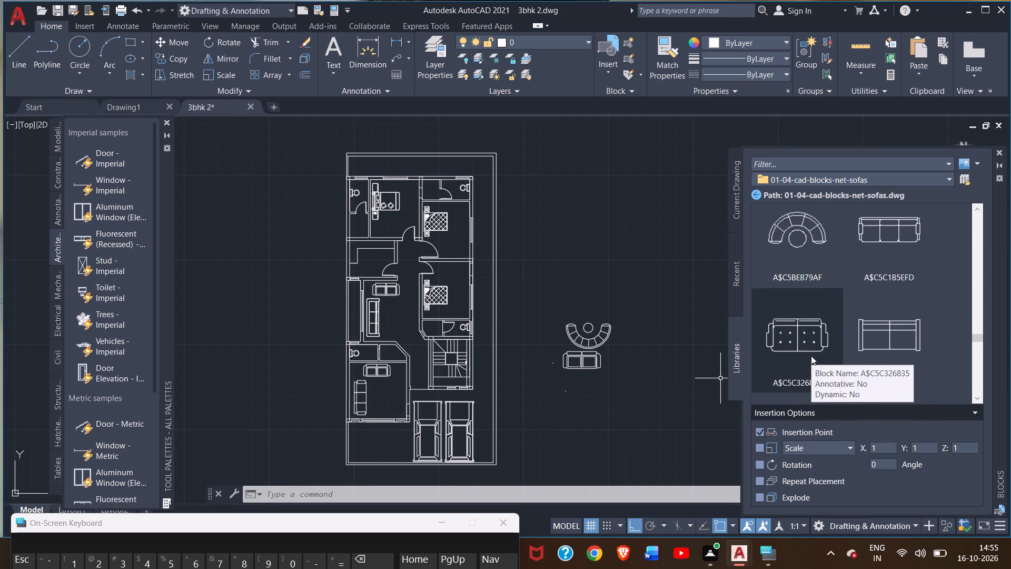
pyautogui.scroll(-12, 811, 356)
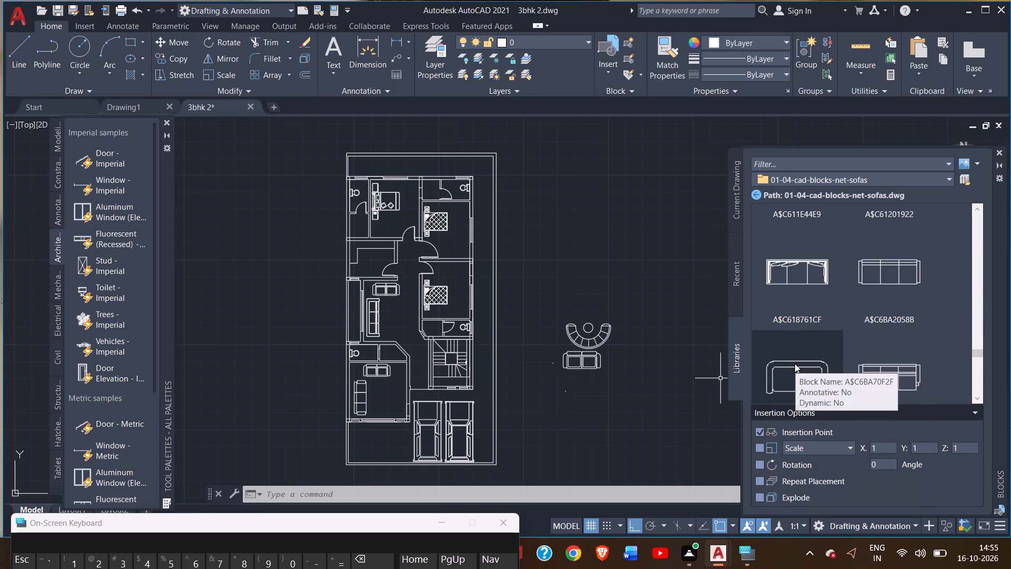
pyautogui.scroll(-9, 795, 364)
pyautogui.scroll(3, 793, 358)
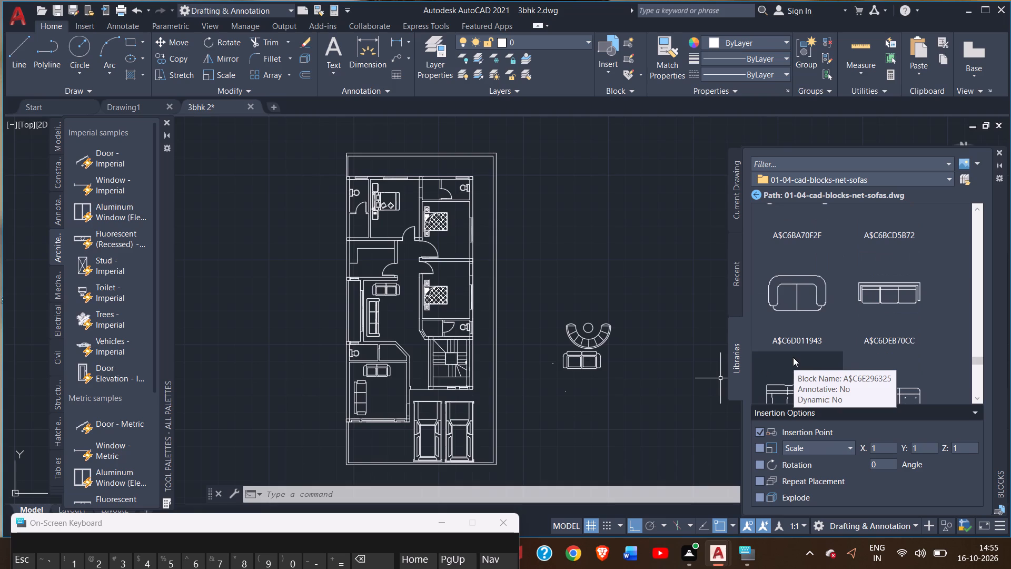
pyautogui.scroll(-7, 789, 325)
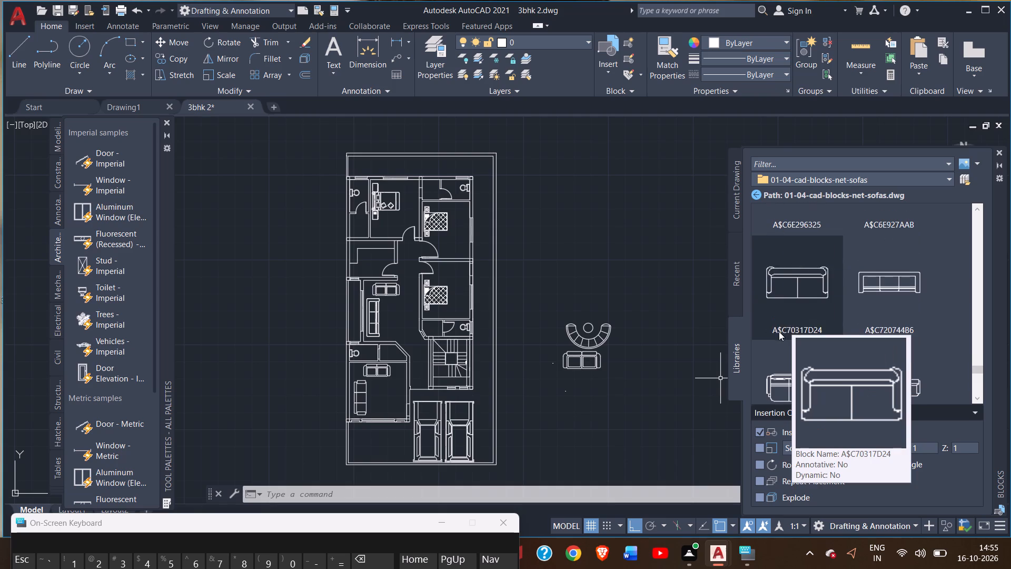
pyautogui.scroll(-3, 778, 333)
pyautogui.scroll(-6, 800, 279)
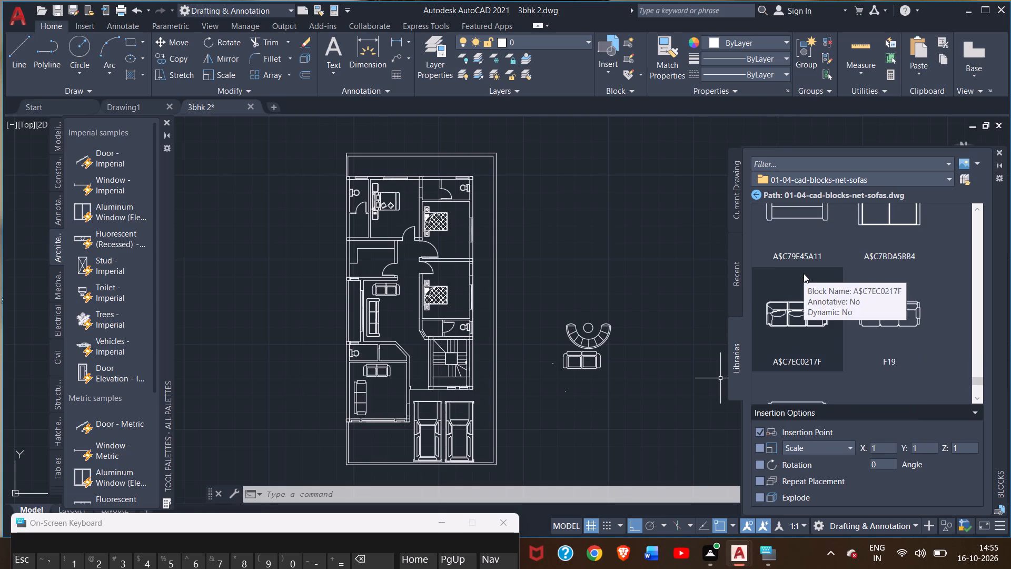
pyautogui.scroll(-8, 804, 273)
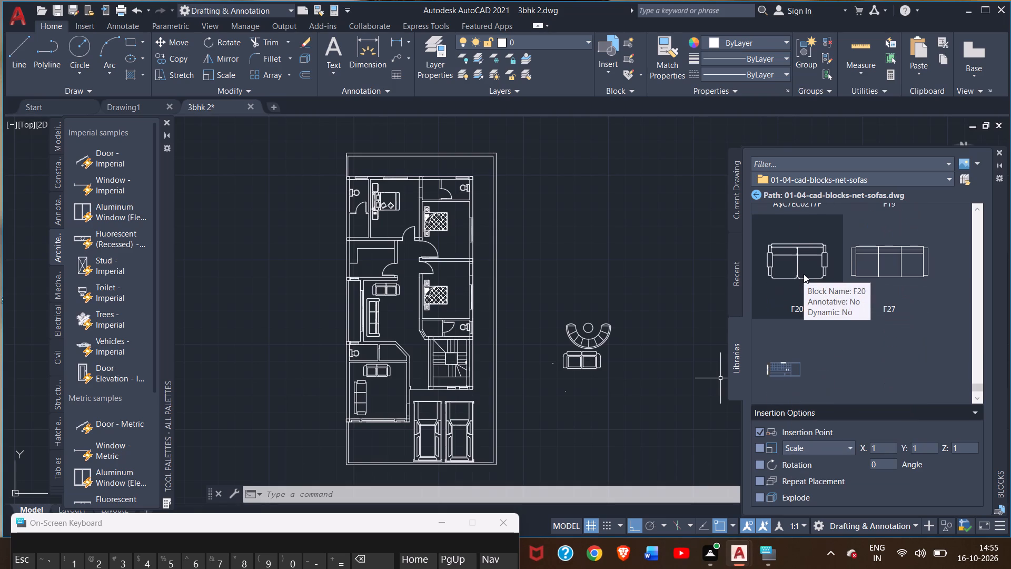
pyautogui.scroll(7, 804, 271)
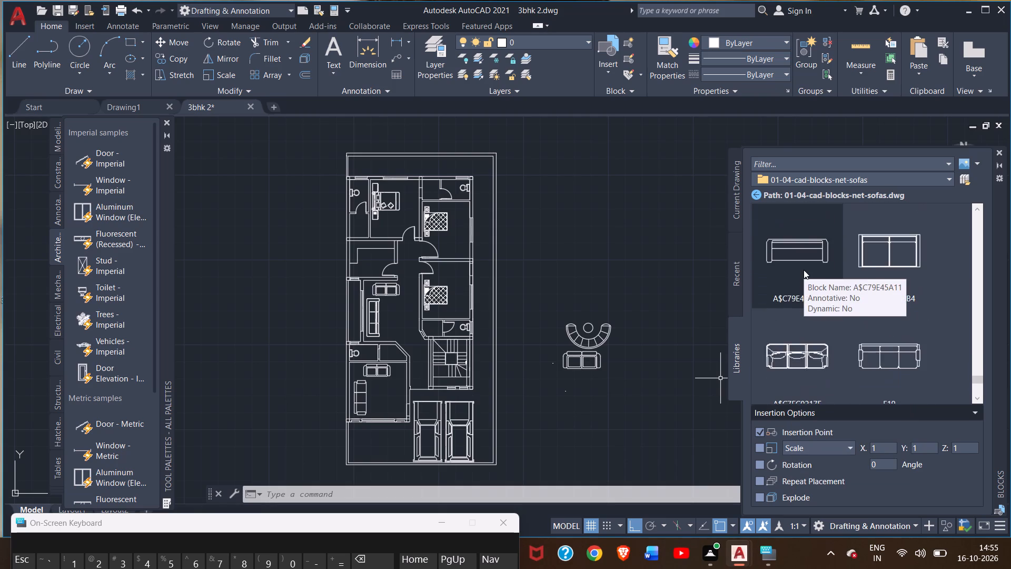
pyautogui.scroll(8, 804, 270)
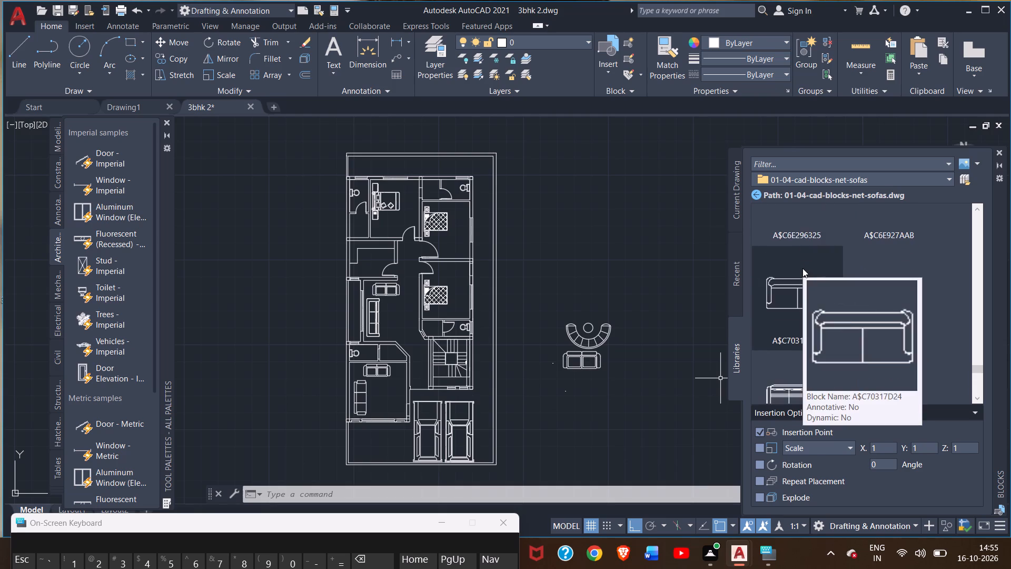
pyautogui.scroll(10, 802, 268)
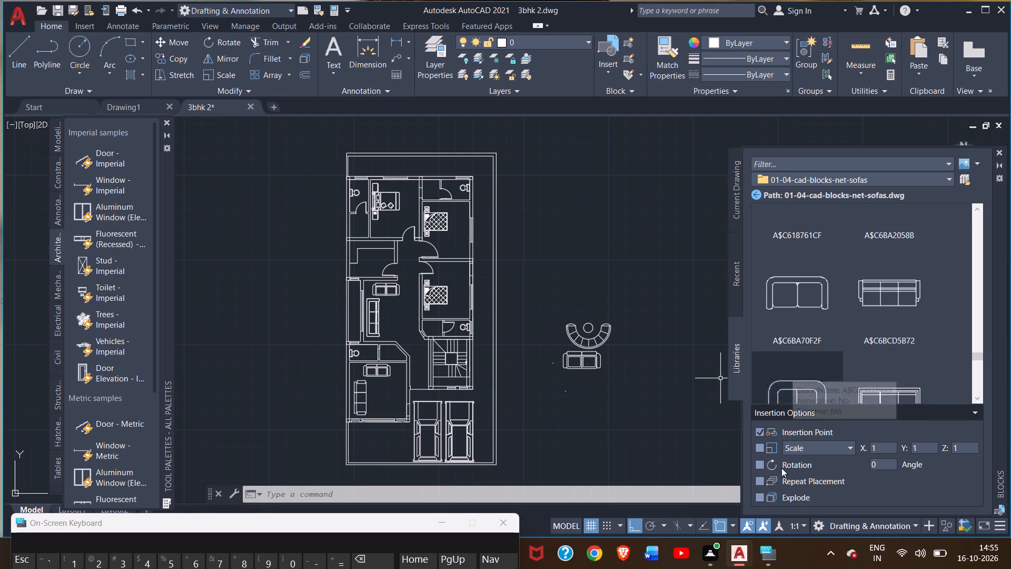
# Insert the rounded two-seat sofa block A$C6D011943 in the empty area outside the plan, above the curved sofa.
pyautogui.scroll(-2, 766, 357)
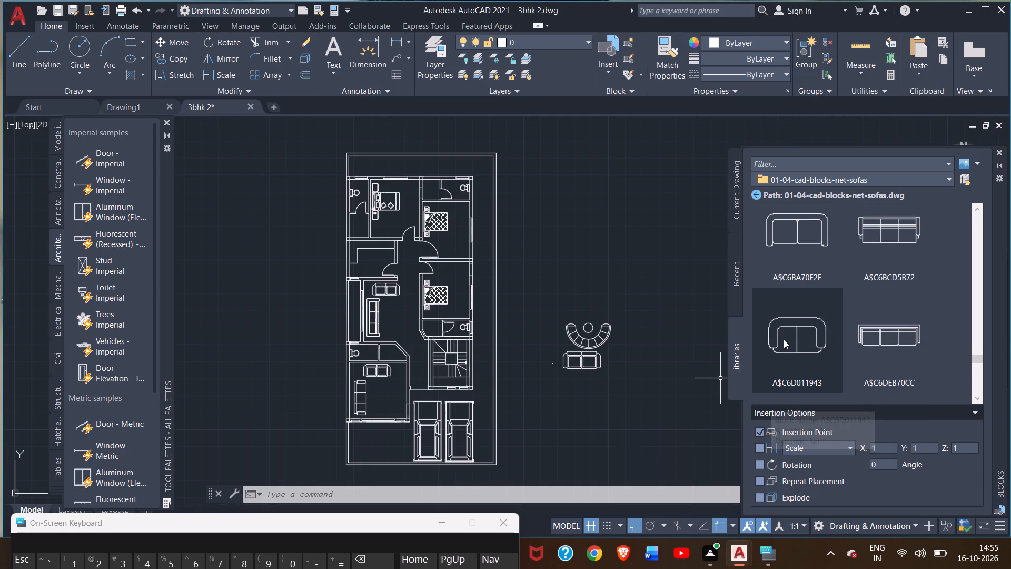
pyautogui.moveTo(784, 339); pyautogui.dragTo(636, 288)
# Scale the tiny rounded two-seat sofa up several times from its lower-left corner, setting the size freehand.
pyautogui.scroll(6, 643, 284)
pyautogui.scroll(1, 639, 195)
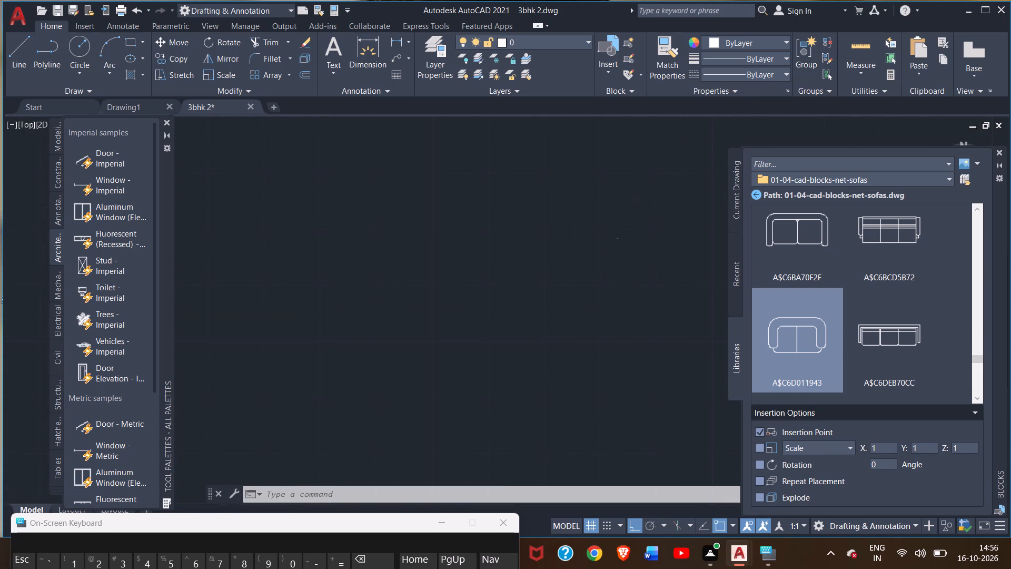
pyautogui.scroll(3, 639, 195)
pyautogui.moveTo(530, 421); pyautogui.dragTo(519, 280, button='middle')
pyautogui.scroll(8, 480, 340)
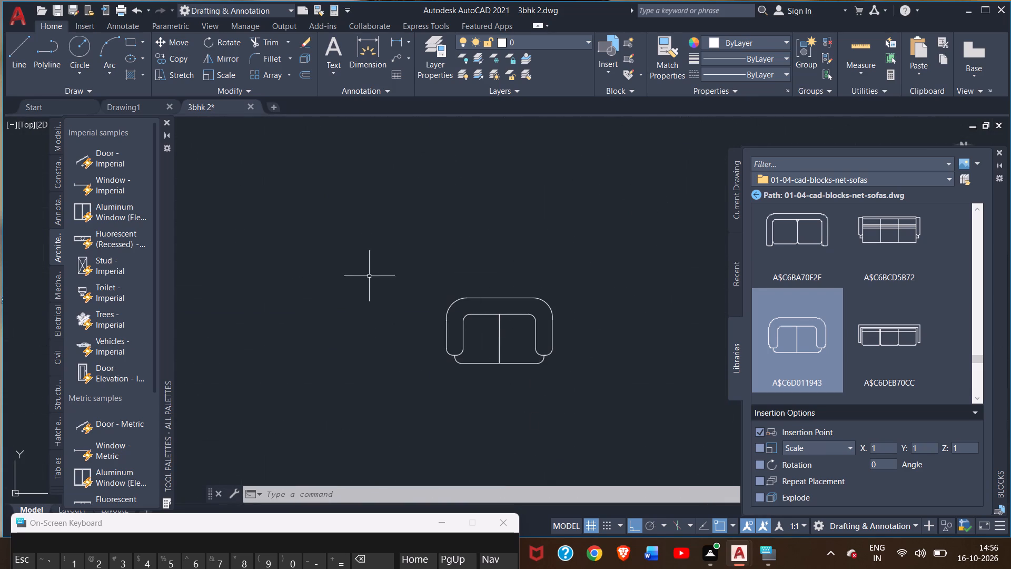
pyautogui.click(470, 313)
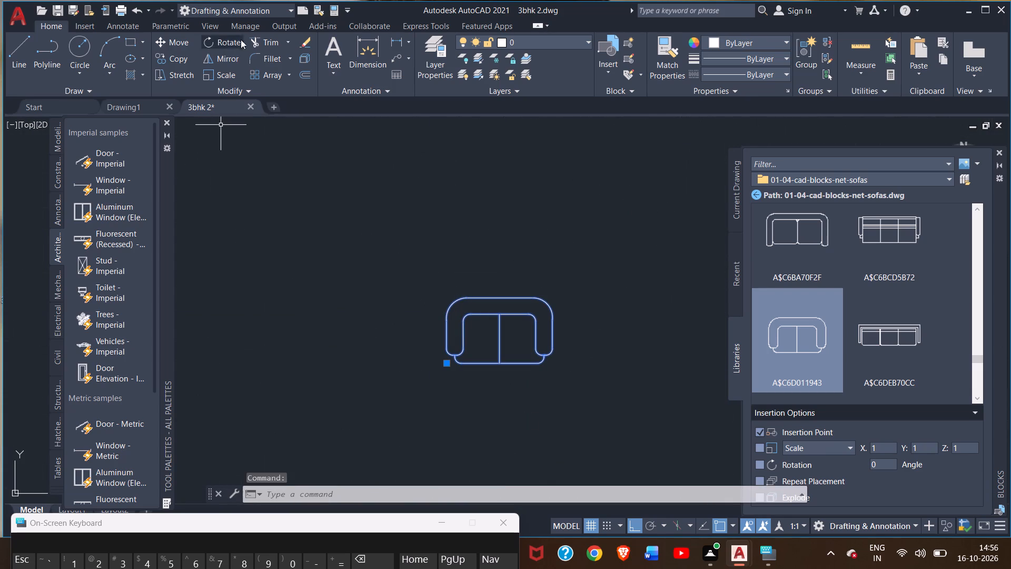
pyautogui.click(210, 75)
pyautogui.moveTo(487, 312); pyautogui.dragTo(285, 283, button='middle')
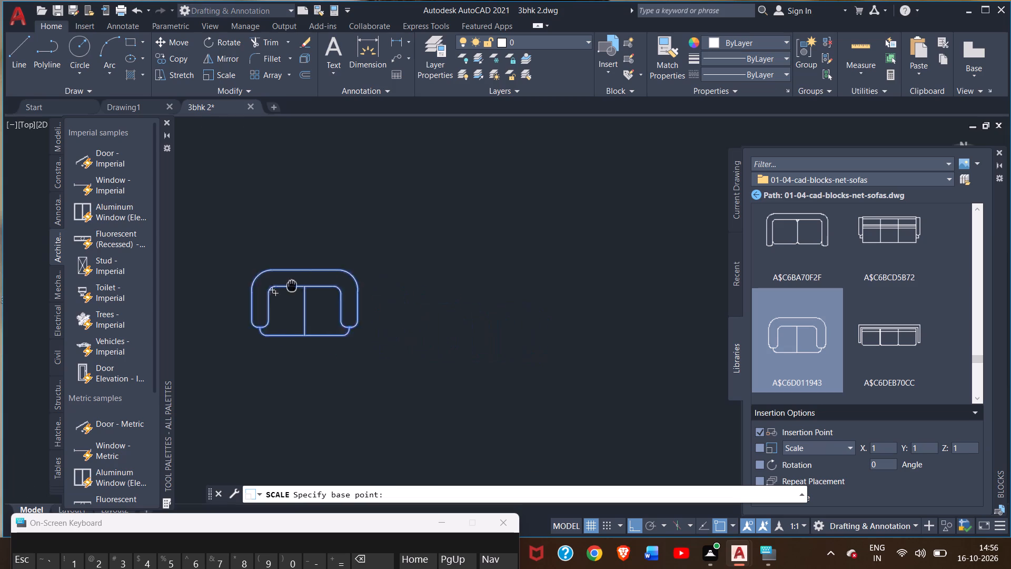
pyautogui.moveTo(285, 283); pyautogui.dragTo(313, 337, button='middle')
pyautogui.moveTo(279, 380); pyautogui.dragTo(321, 341)
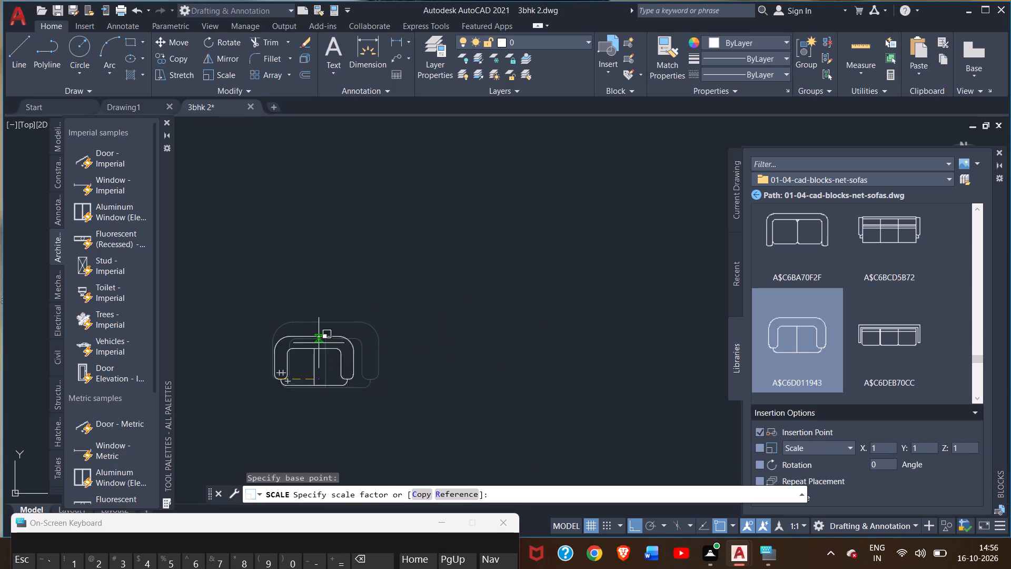
pyautogui.moveTo(321, 341); pyautogui.dragTo(665, 158)
pyautogui.doubleClick(665, 158)
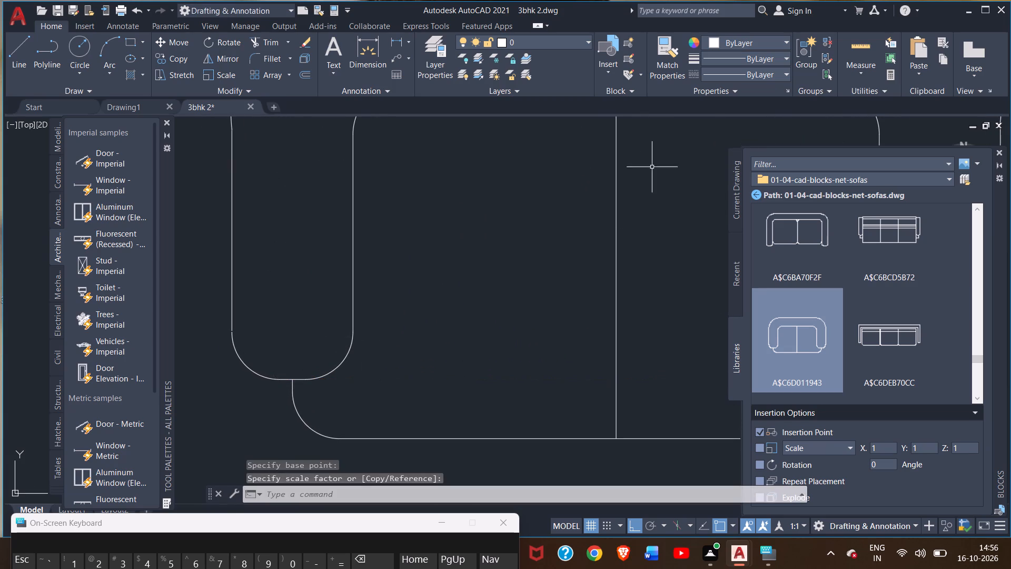
# Enlarge the rounded two-seat sofa several times again with a second freehand scale from its lower-left corner.
pyautogui.scroll(-6, 526, 289)
pyautogui.scroll(1, 511, 301)
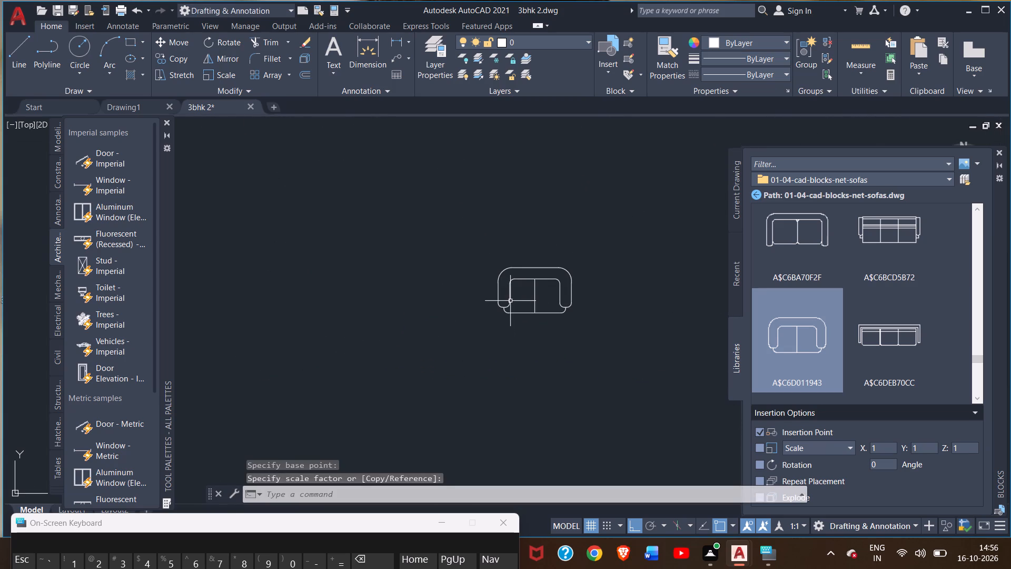
pyautogui.click(510, 300)
pyautogui.moveTo(521, 289); pyautogui.dragTo(268, 361, button='middle')
pyautogui.click(230, 70)
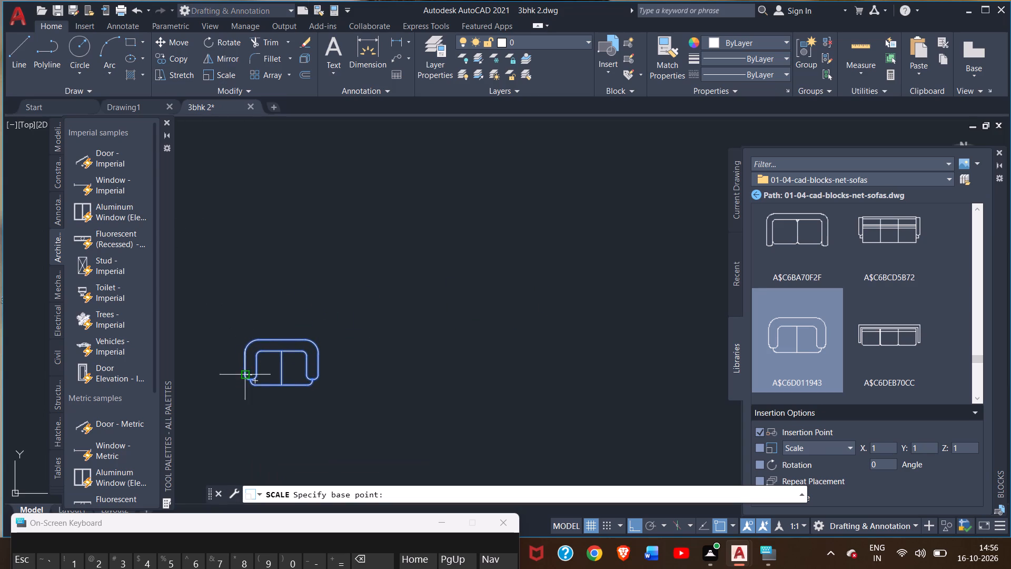
pyautogui.moveTo(248, 382); pyautogui.dragTo(642, 192)
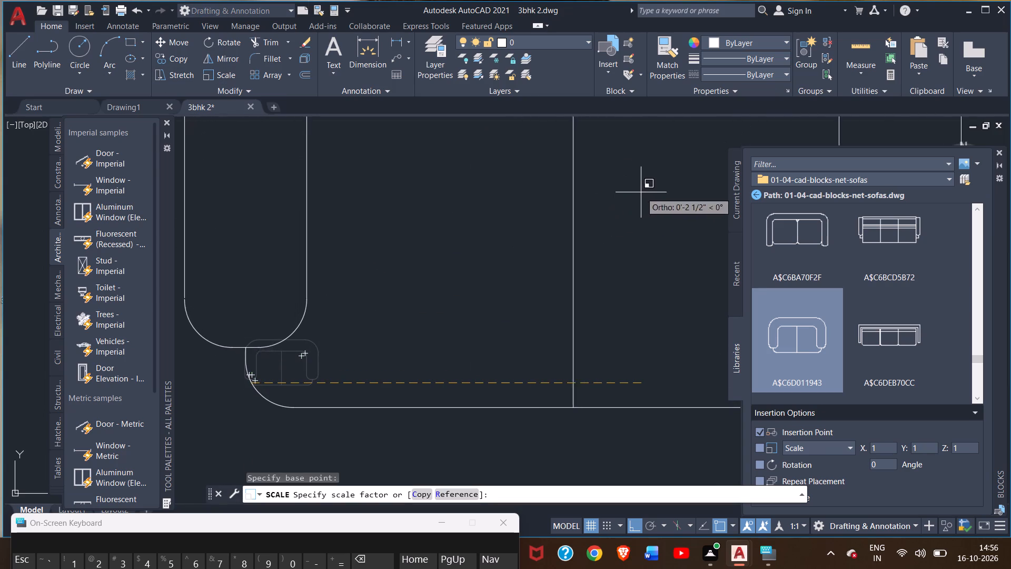
pyautogui.moveTo(642, 192); pyautogui.dragTo(695, 159)
pyautogui.click(695, 159)
# Scale the rounded two-seat sofa up a third time from its lower-left corner, nearly to the curved sofa's size.
pyautogui.scroll(-5, 484, 292)
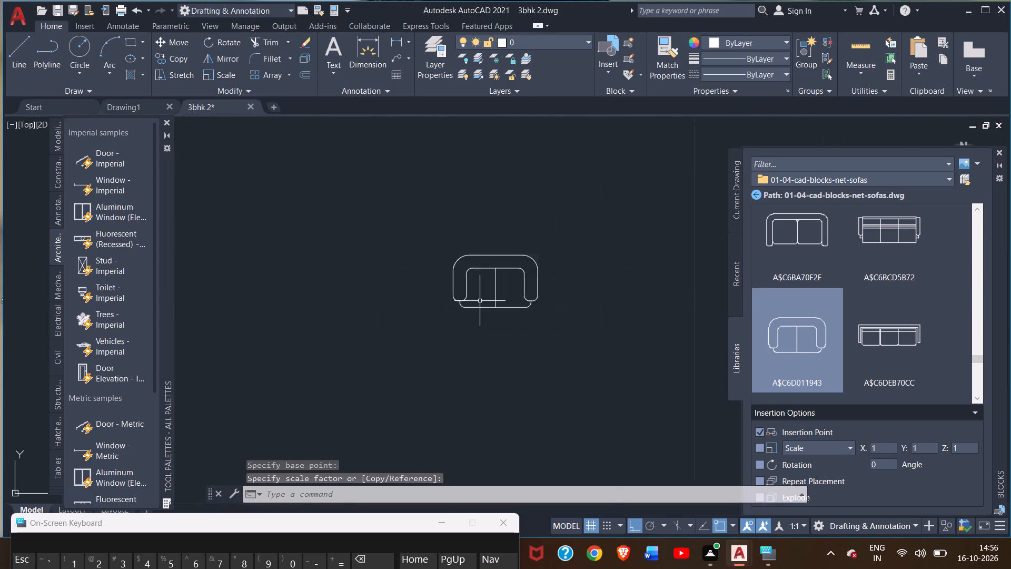
pyautogui.scroll(-7, 480, 301)
pyautogui.scroll(3, 480, 302)
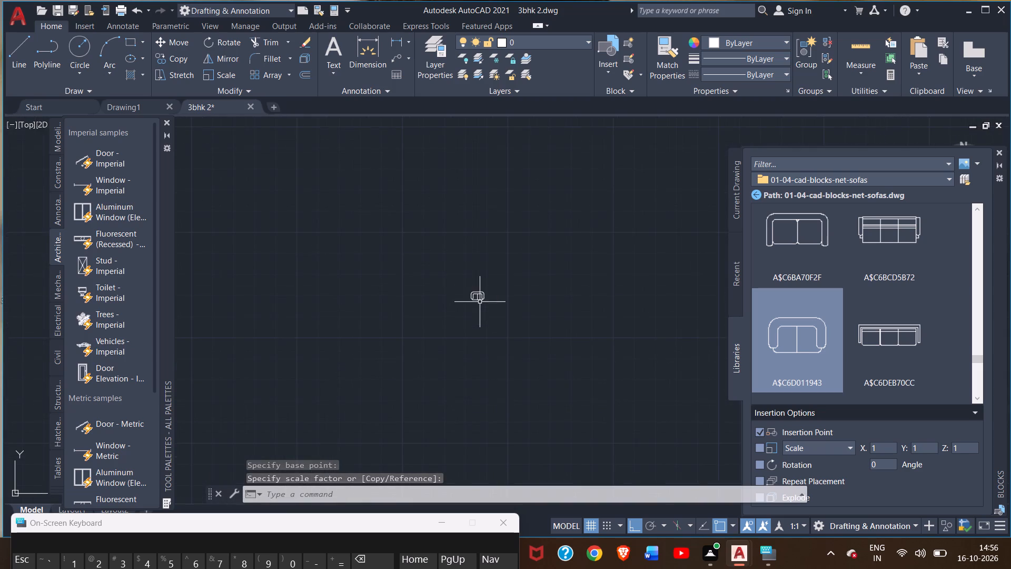
pyautogui.scroll(4, 475, 289)
pyautogui.click(452, 331)
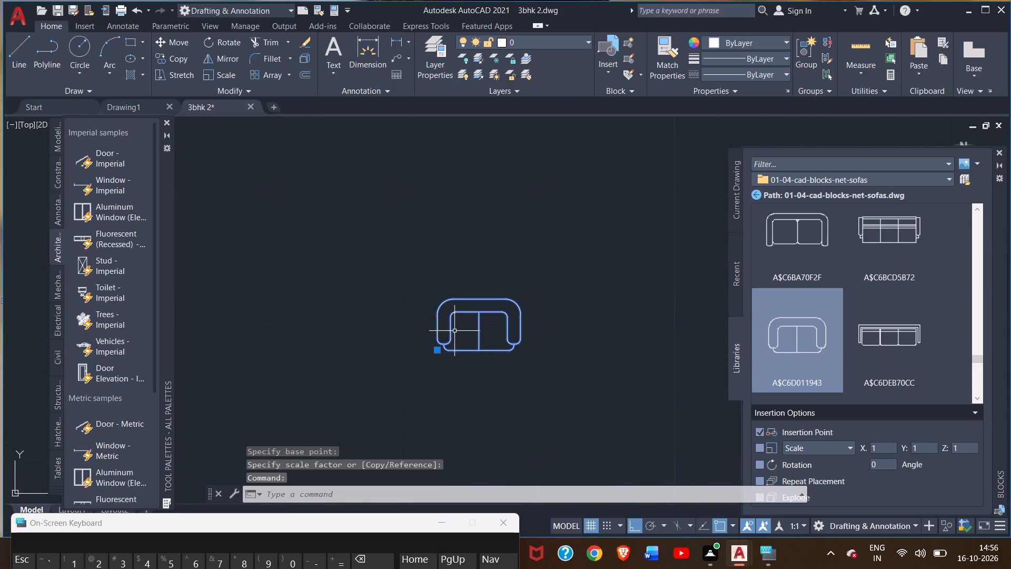
pyautogui.scroll(3, 456, 331)
pyautogui.scroll(-4, 427, 296)
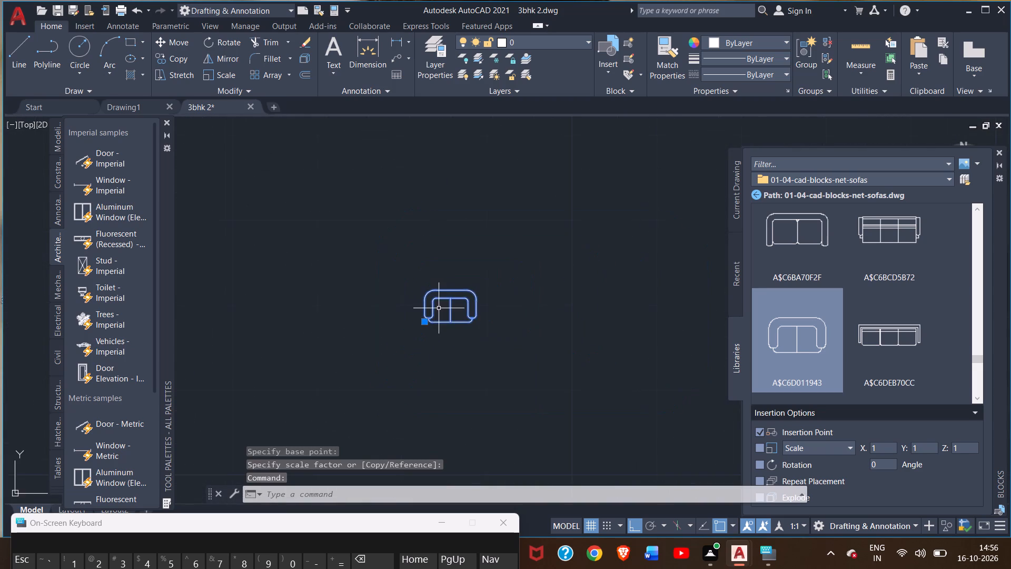
pyautogui.moveTo(438, 309); pyautogui.dragTo(252, 364, button='middle')
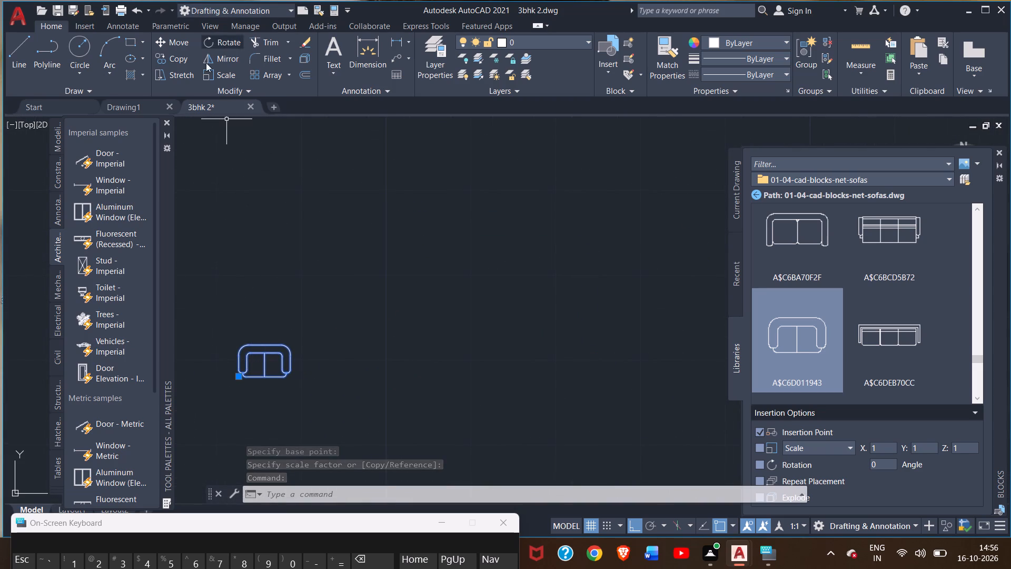
pyautogui.click(206, 70)
pyautogui.moveTo(247, 377); pyautogui.dragTo(250, 377)
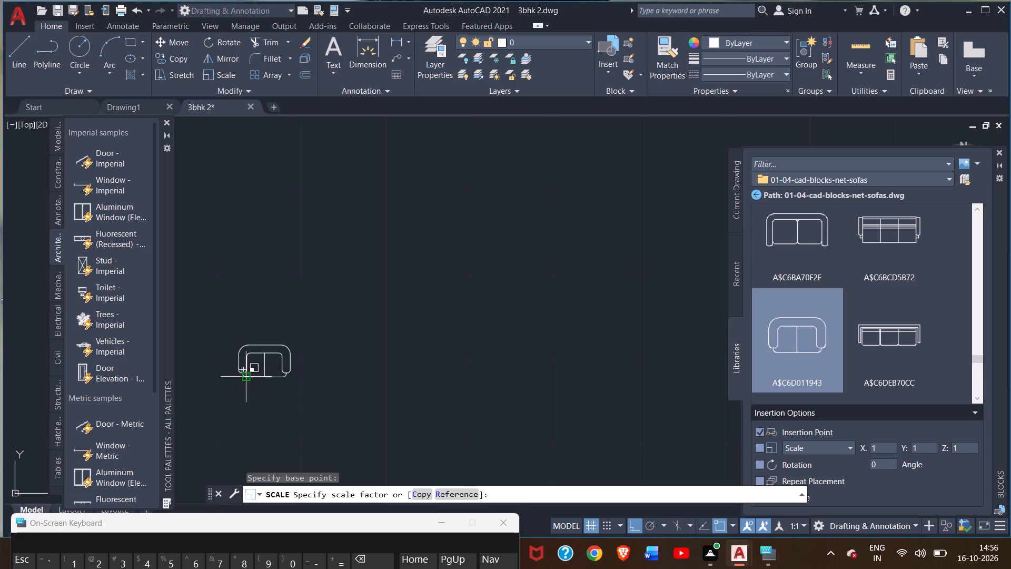
pyautogui.moveTo(250, 377); pyautogui.dragTo(561, 233)
pyautogui.moveTo(564, 232); pyautogui.dragTo(597, 221)
pyautogui.click(597, 221)
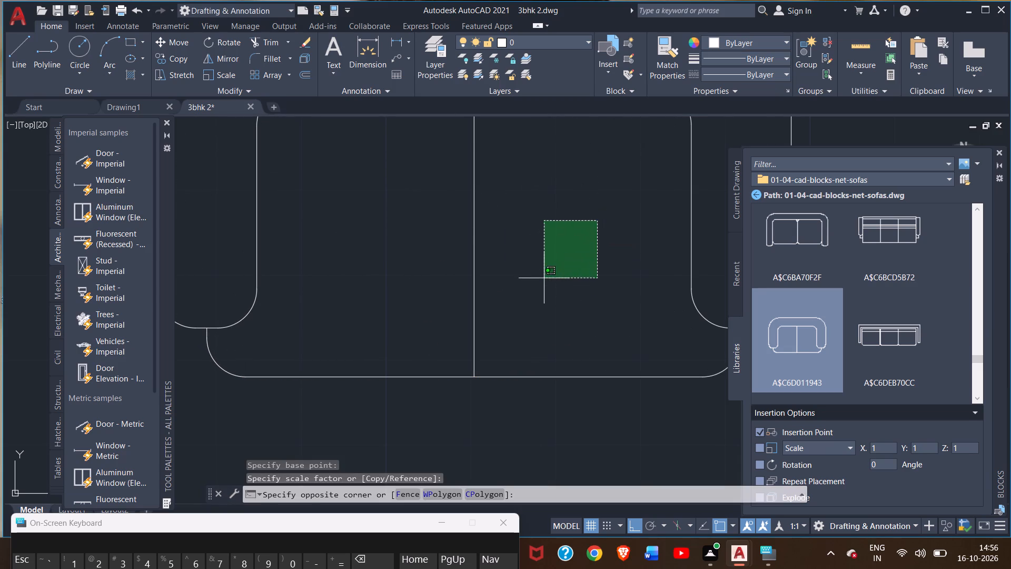
pyautogui.scroll(-6, 510, 292)
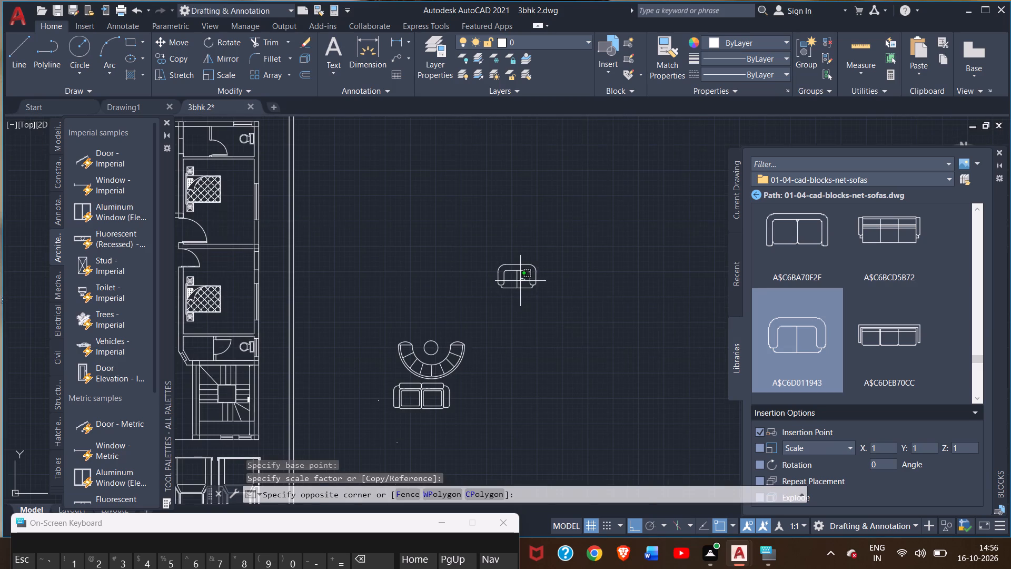
pyautogui.scroll(2, 520, 281)
pyautogui.click(520, 281)
pyautogui.scroll(-3, 451, 334)
pyautogui.moveTo(451, 333); pyautogui.dragTo(472, 330, button='middle')
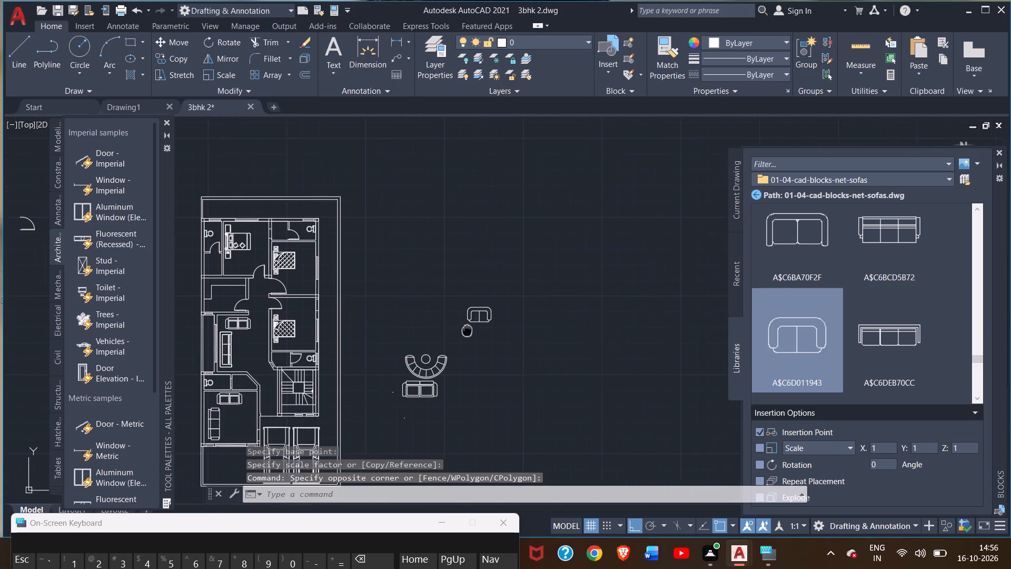
# Rotate the rounded two-seat sofa outside the plan by 180 degrees about its lower-left corner.
pyautogui.moveTo(472, 330); pyautogui.dragTo(496, 330, button='middle')
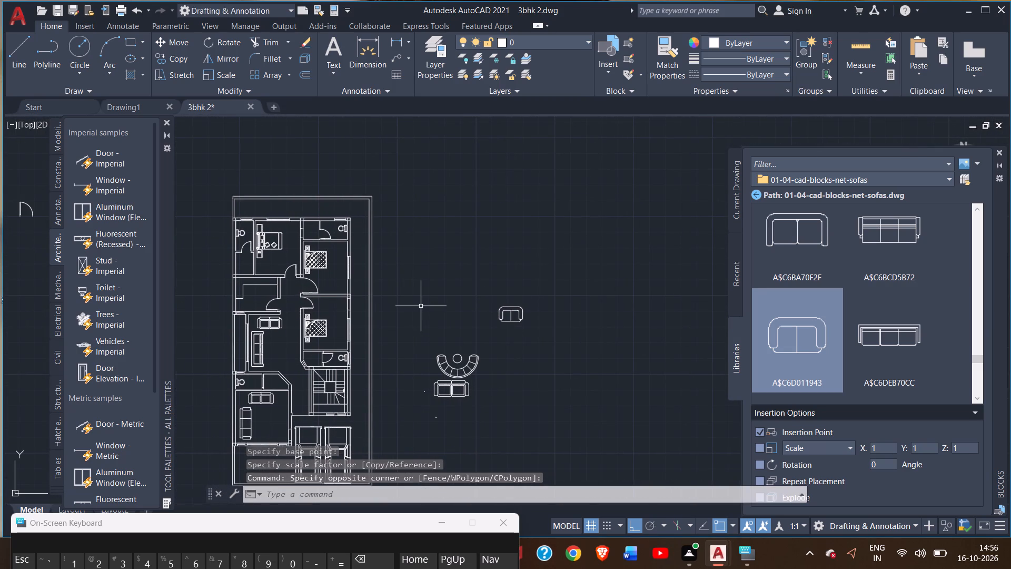
pyautogui.moveTo(422, 306); pyautogui.dragTo(474, 282, button='middle')
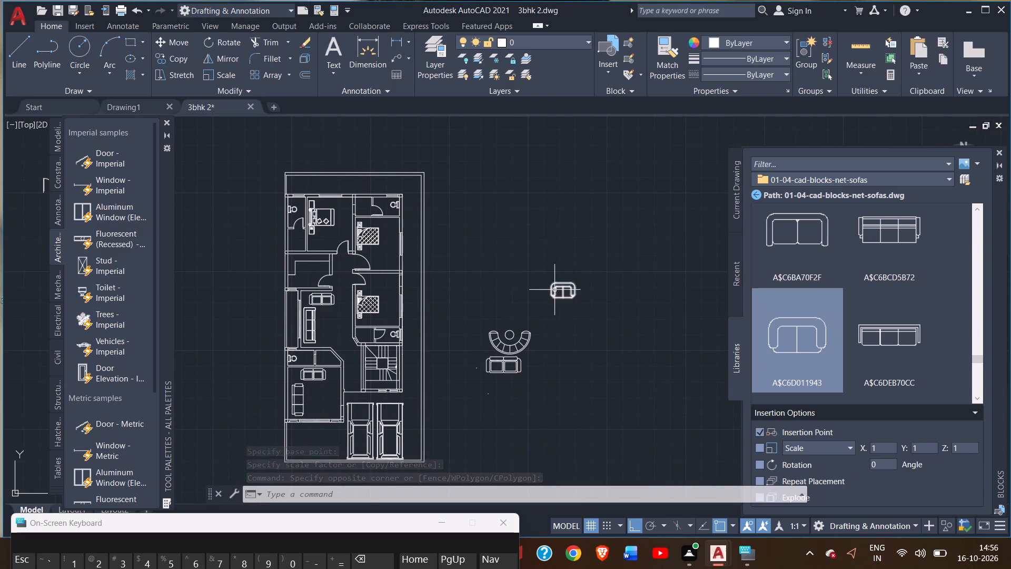
pyautogui.click(555, 290)
pyautogui.click(227, 45)
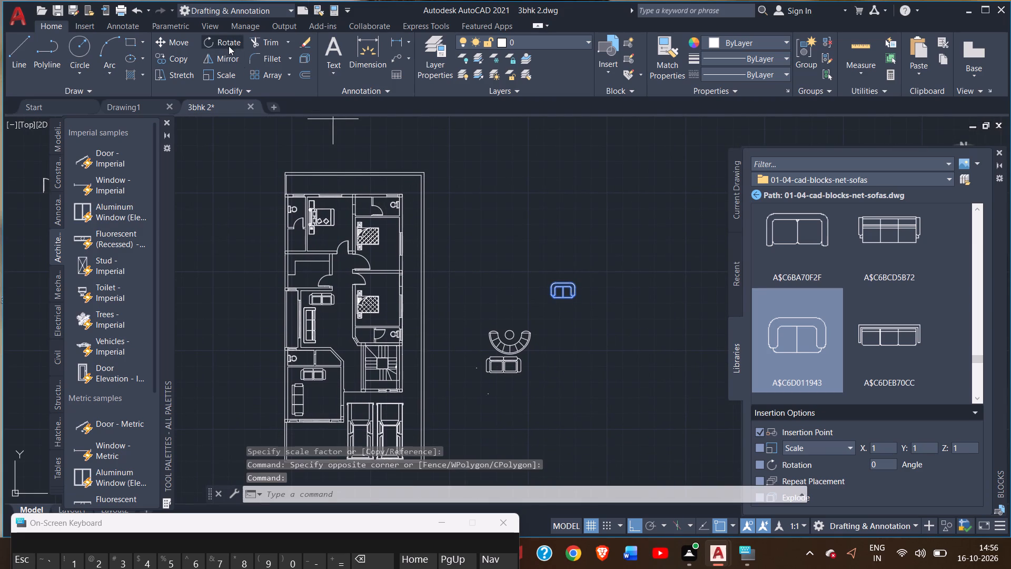
pyautogui.moveTo(550, 298); pyautogui.dragTo(552, 278)
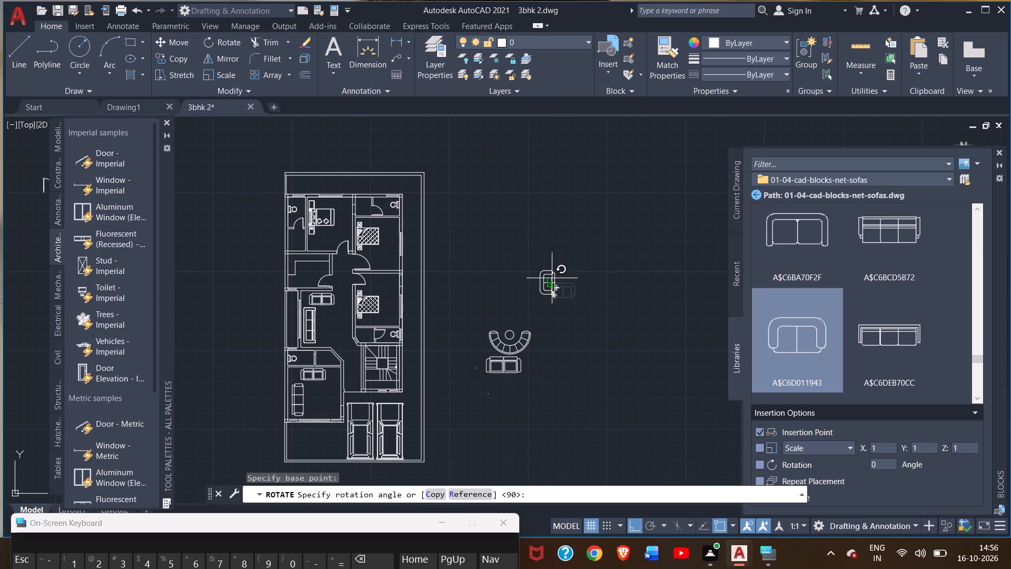
pyautogui.moveTo(552, 278); pyautogui.dragTo(544, 296)
pyautogui.click(543, 296)
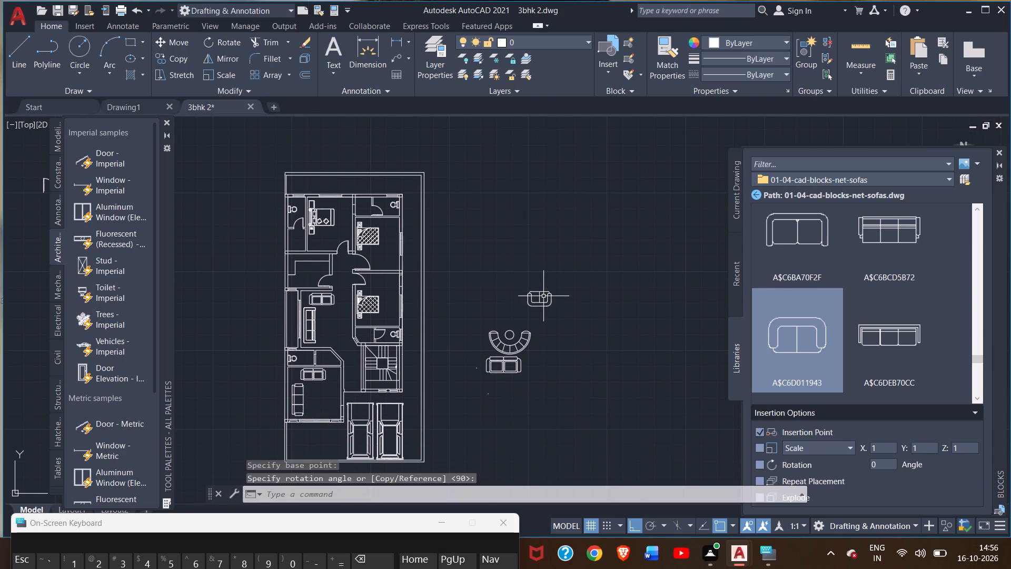
# Copy the rotated rounded two-seat sofa once horizontally to its left, above the curved sofa.
pyautogui.moveTo(503, 305); pyautogui.dragTo(541, 317, button='middle')
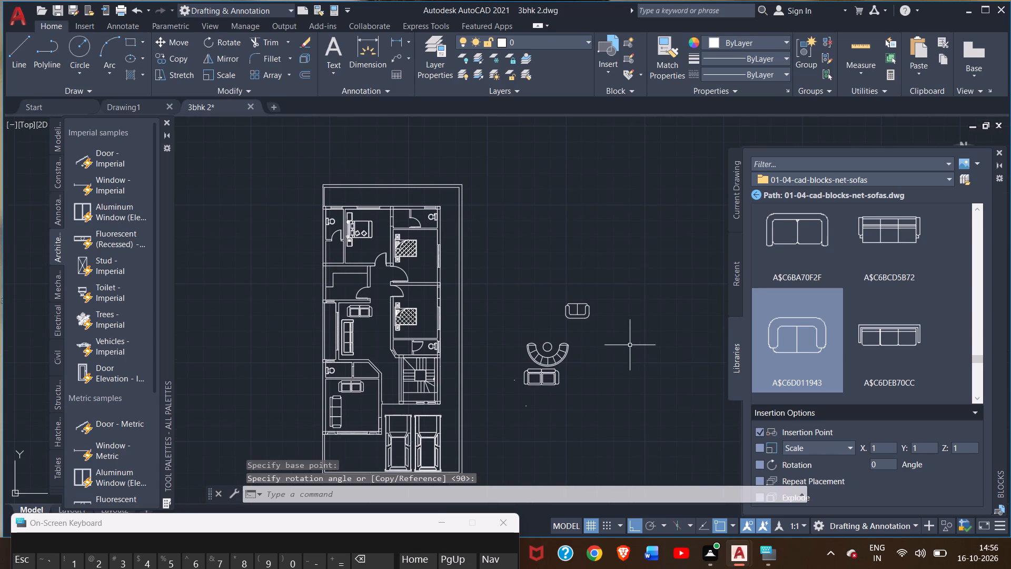
pyautogui.doubleClick(580, 320)
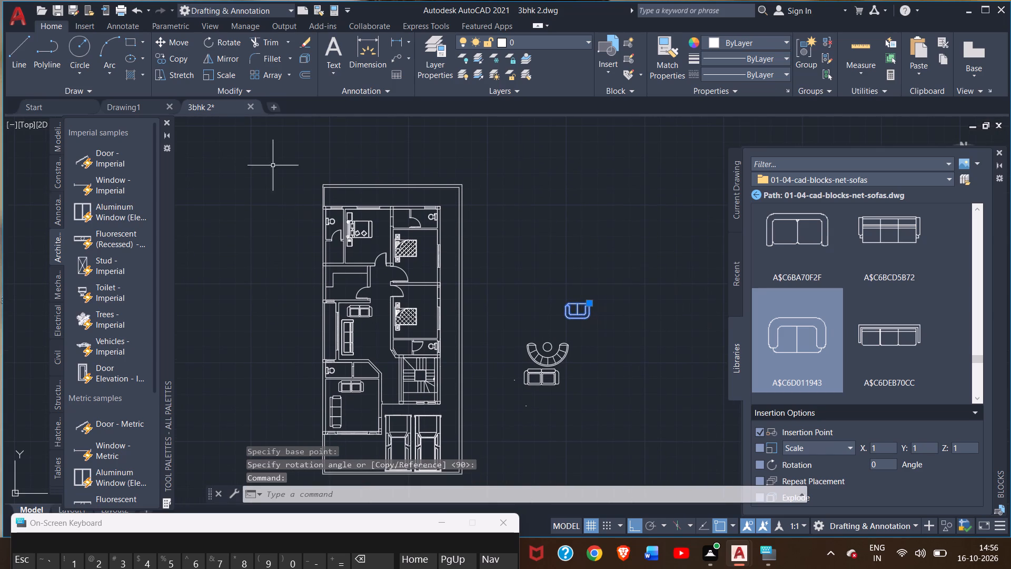
pyautogui.click(162, 55)
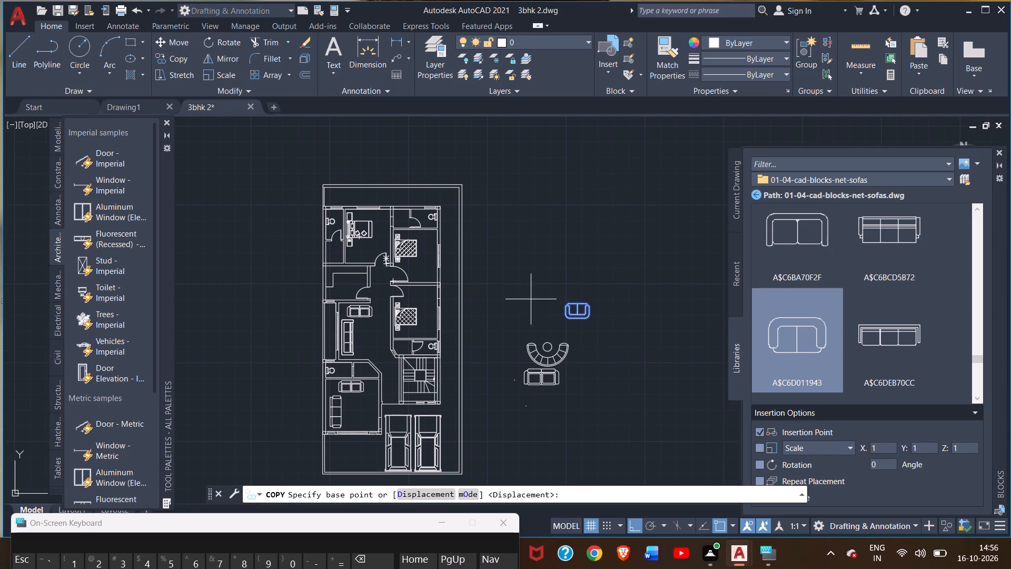
pyautogui.moveTo(582, 311); pyautogui.dragTo(470, 295)
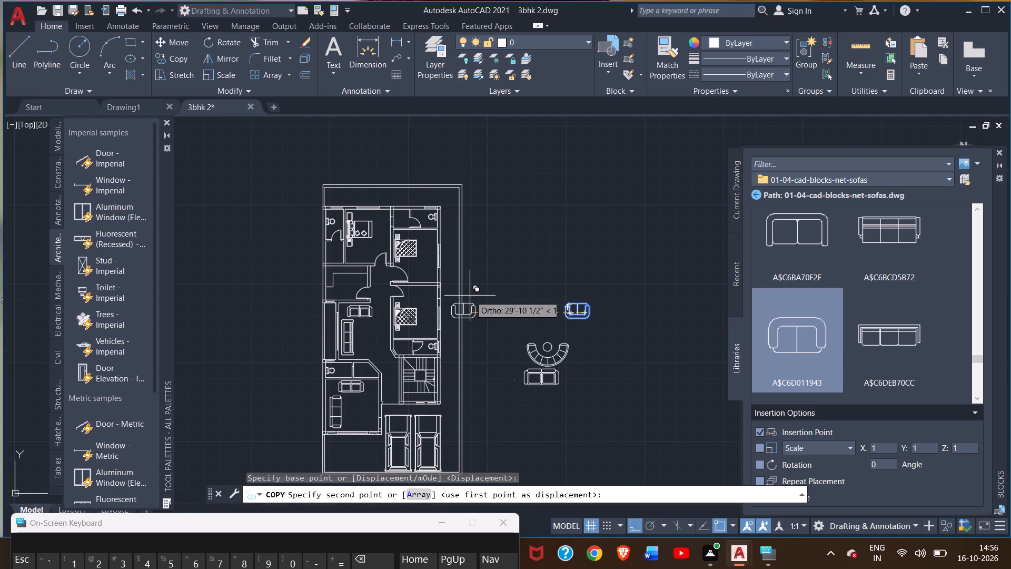
pyautogui.moveTo(470, 295); pyautogui.dragTo(514, 291)
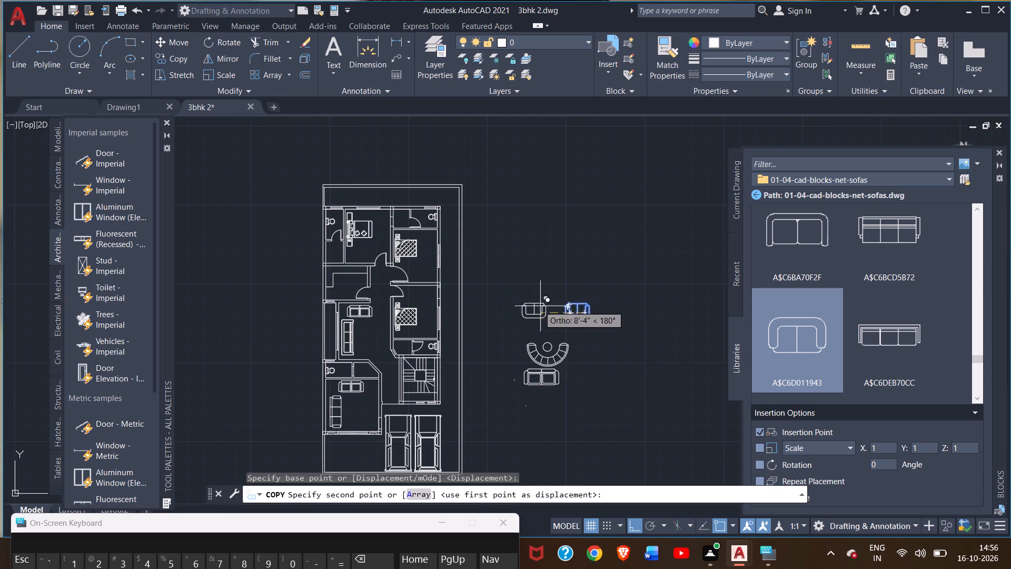
pyautogui.click(528, 306)
pyautogui.rightClick(523, 294)
pyautogui.click(541, 299)
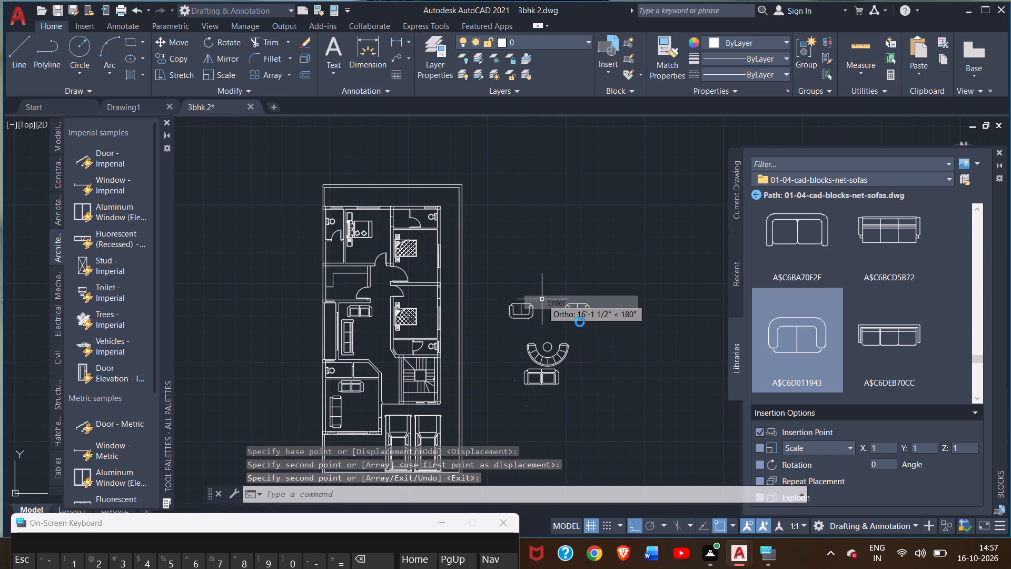
# Turn off Ortho mode so the sofa copy can move freely in any direction.
pyautogui.click(631, 523)
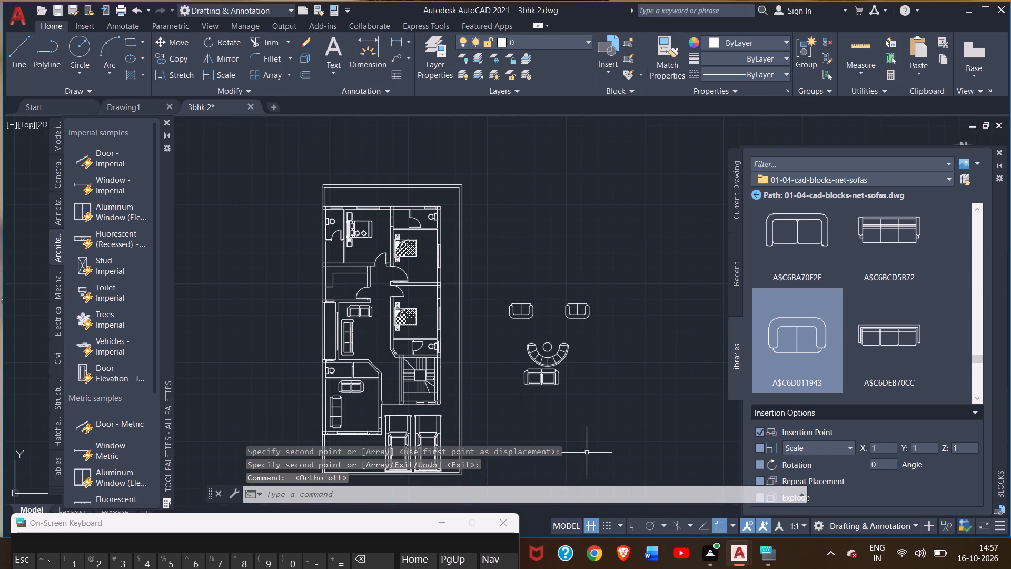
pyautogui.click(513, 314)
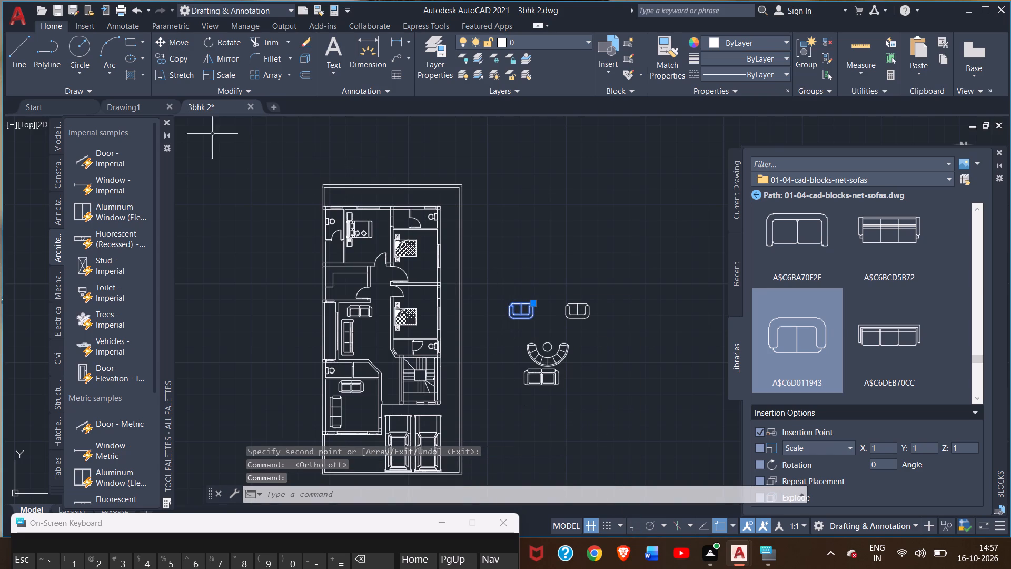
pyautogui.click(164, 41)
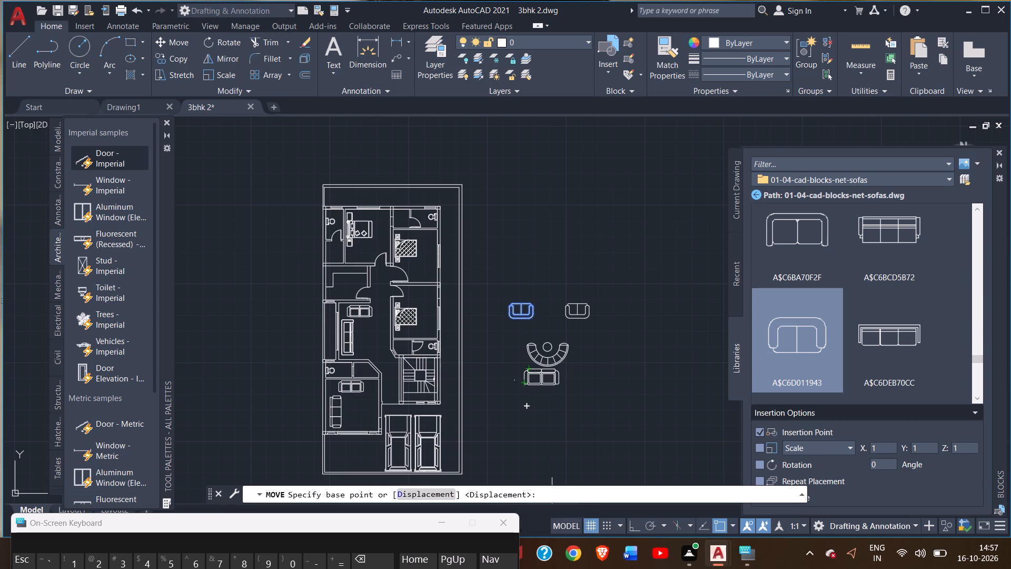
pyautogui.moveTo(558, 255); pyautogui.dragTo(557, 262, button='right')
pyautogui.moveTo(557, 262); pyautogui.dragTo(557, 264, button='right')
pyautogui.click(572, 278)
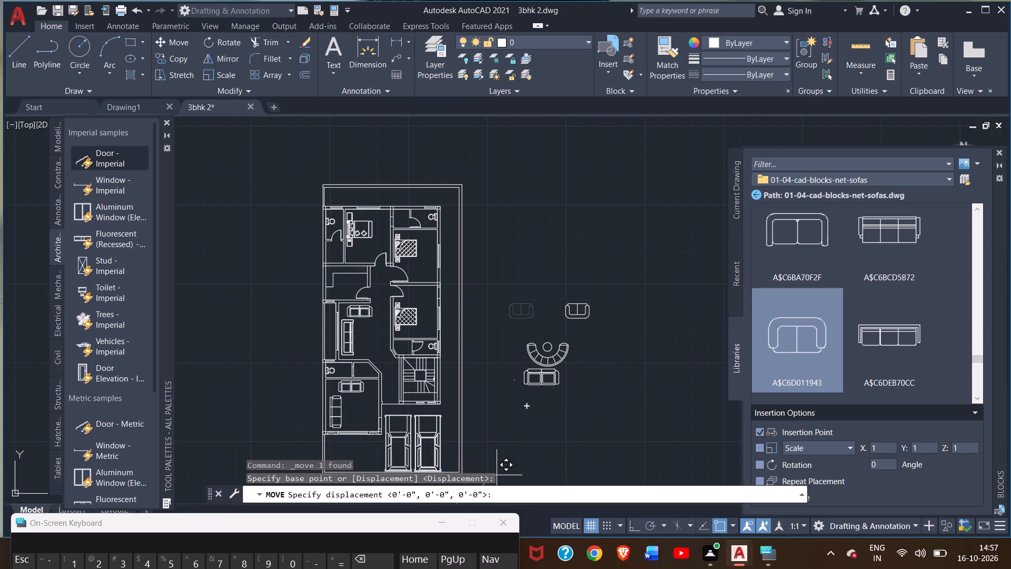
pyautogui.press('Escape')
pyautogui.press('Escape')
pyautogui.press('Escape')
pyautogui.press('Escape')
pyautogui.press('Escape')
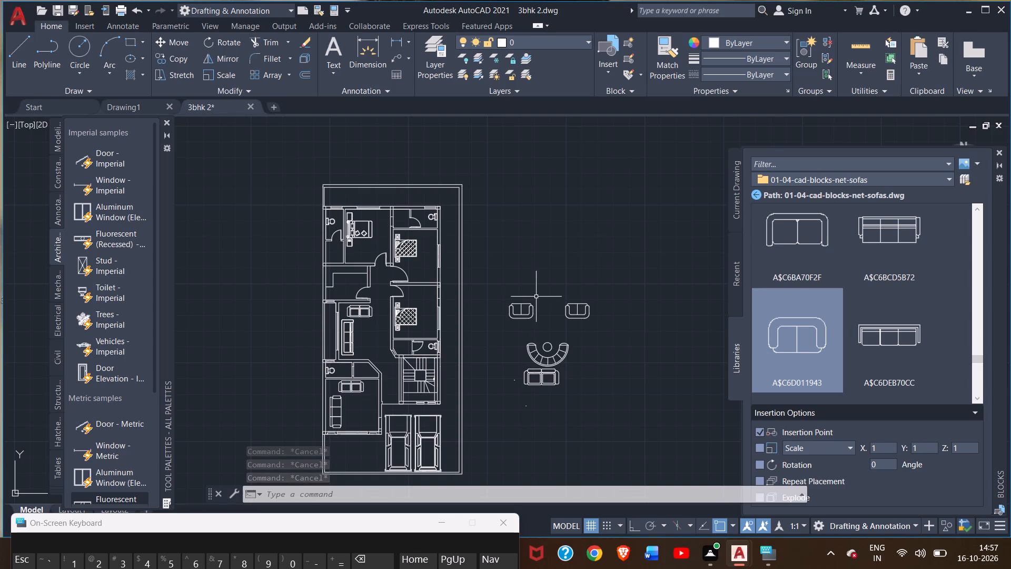
# Move the left copy of the rounded two-seat sofa into the plan's upper-left bedroom, below the bed and beside the door.
pyautogui.click(527, 310)
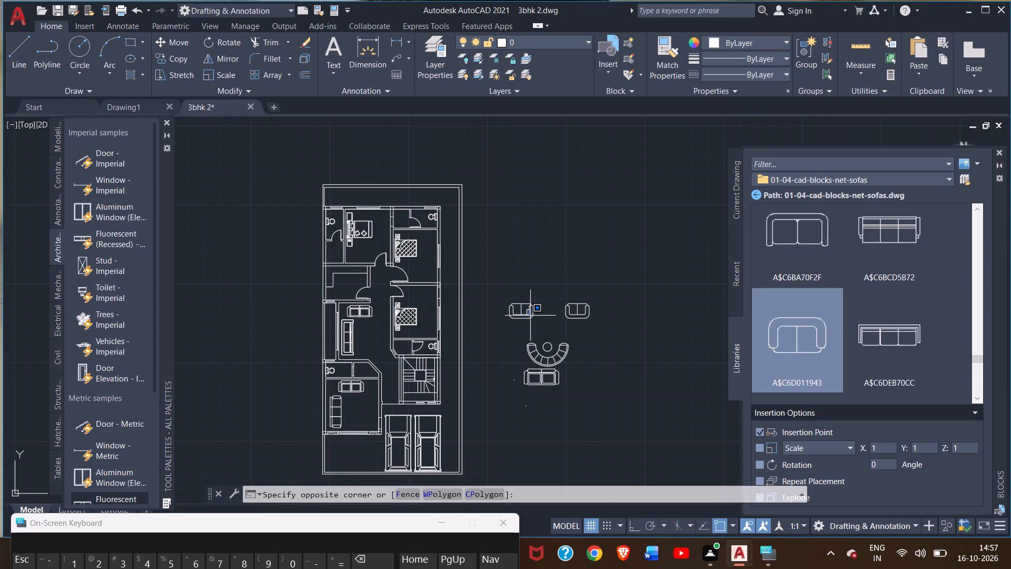
pyautogui.doubleClick(530, 316)
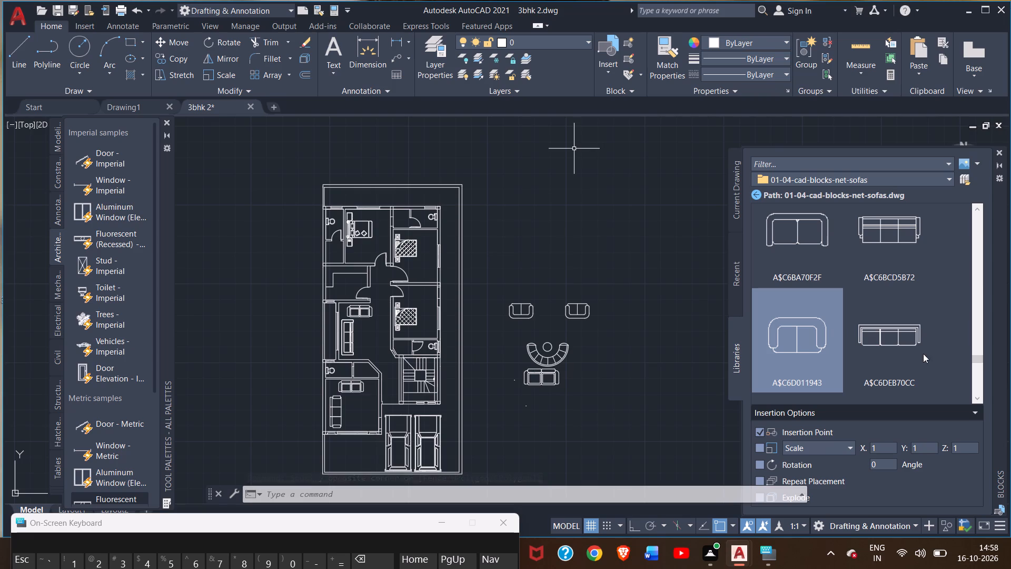
pyautogui.click(520, 311)
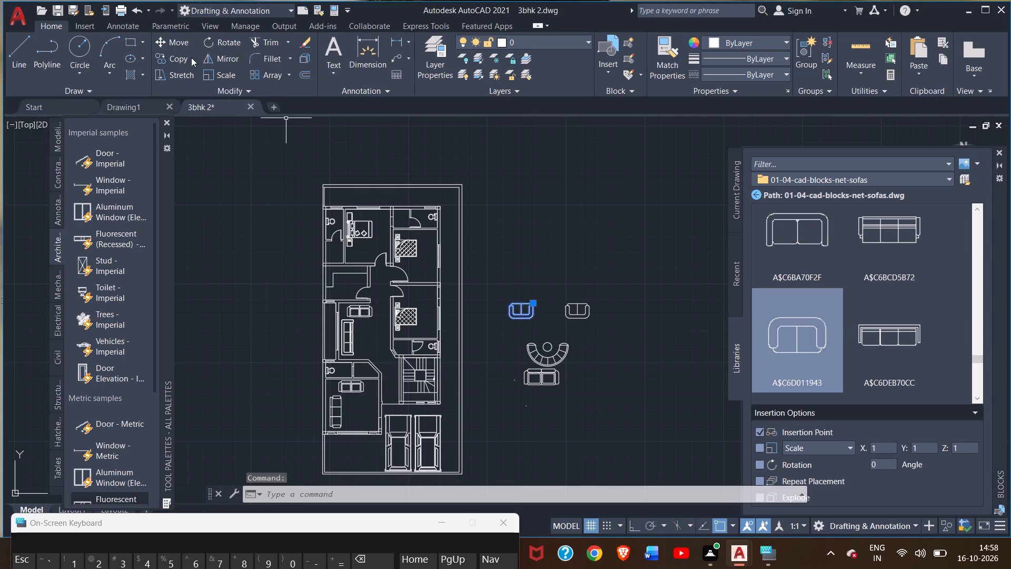
pyautogui.click(172, 43)
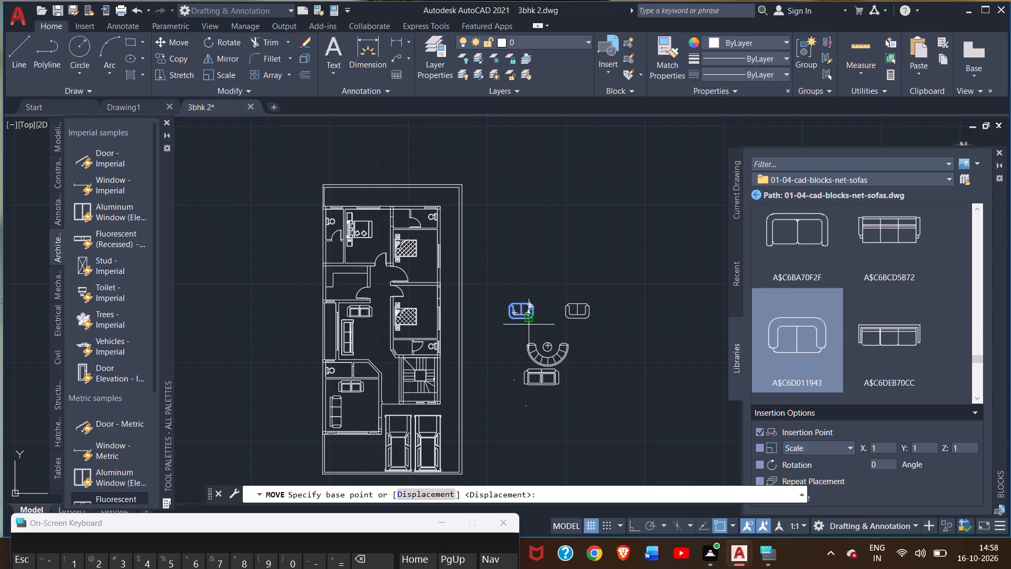
pyautogui.moveTo(523, 384); pyautogui.dragTo(523, 391)
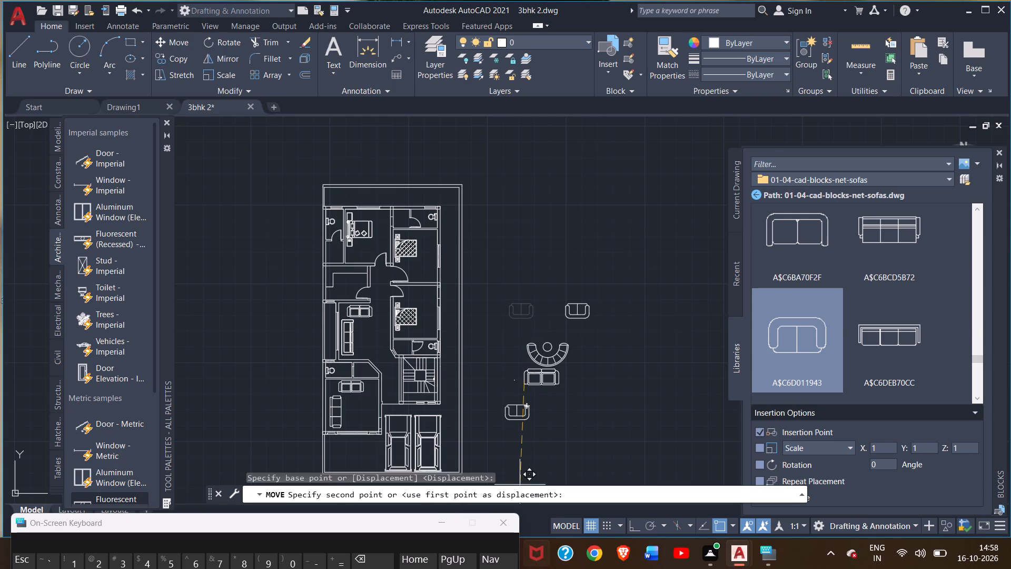
pyautogui.rightClick(539, 568)
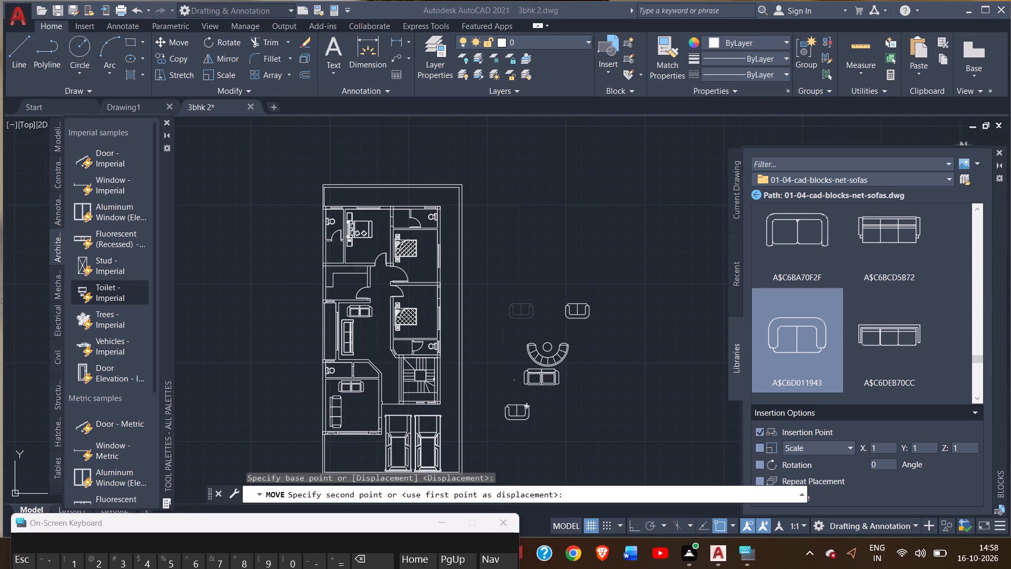
pyautogui.press('Escape')
pyautogui.press('Escape')
pyautogui.press('Escape')
pyautogui.press('Escape')
pyautogui.press('Escape')
pyautogui.press('Escape')
pyautogui.press('Escape')
pyautogui.press('Escape')
pyautogui.press('Escape')
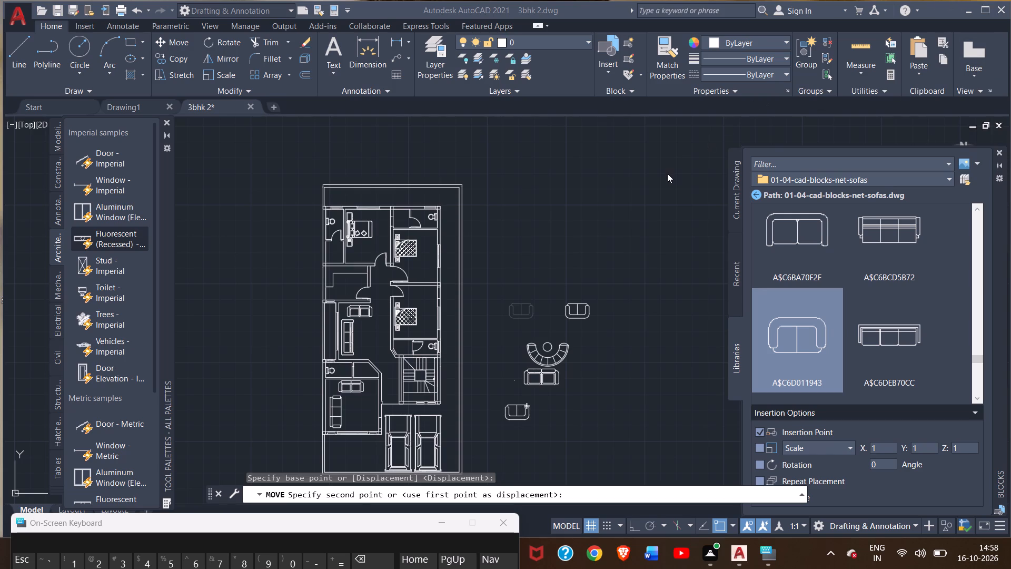
pyautogui.doubleClick(517, 412)
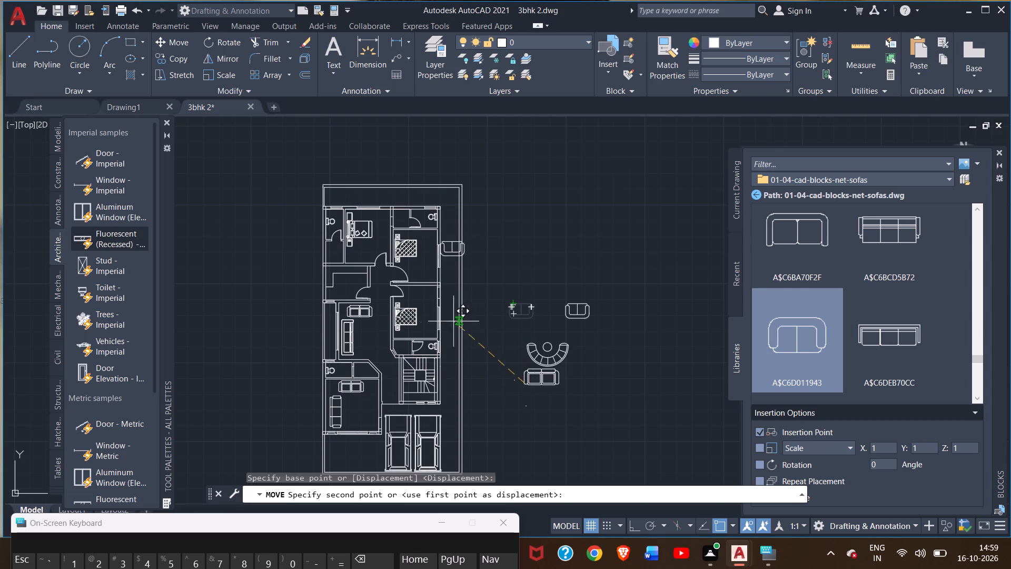
pyautogui.click(365, 326)
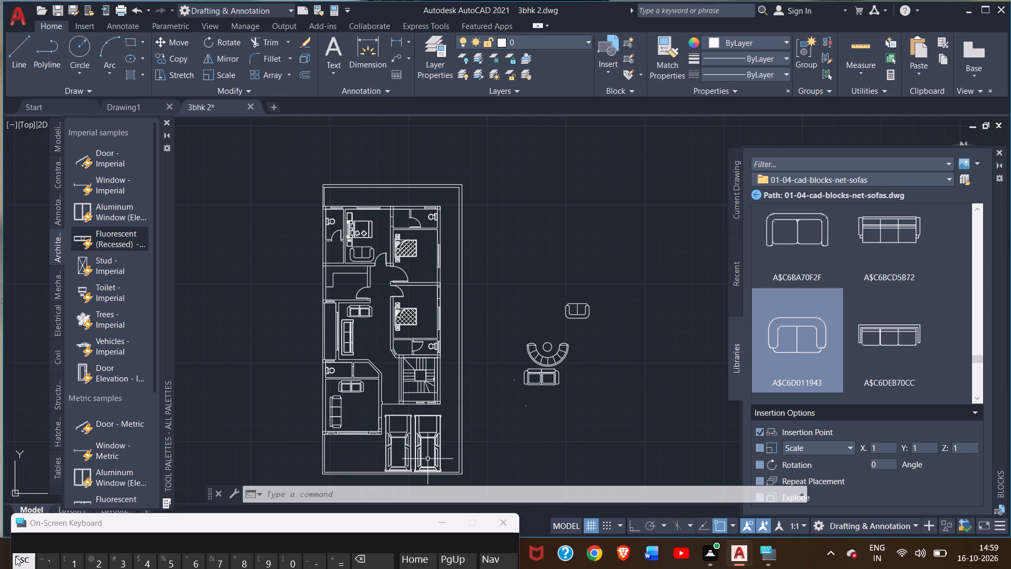
pyautogui.press('Escape')
pyautogui.press('Escape')
pyautogui.press('Escape')
pyautogui.press('Escape')
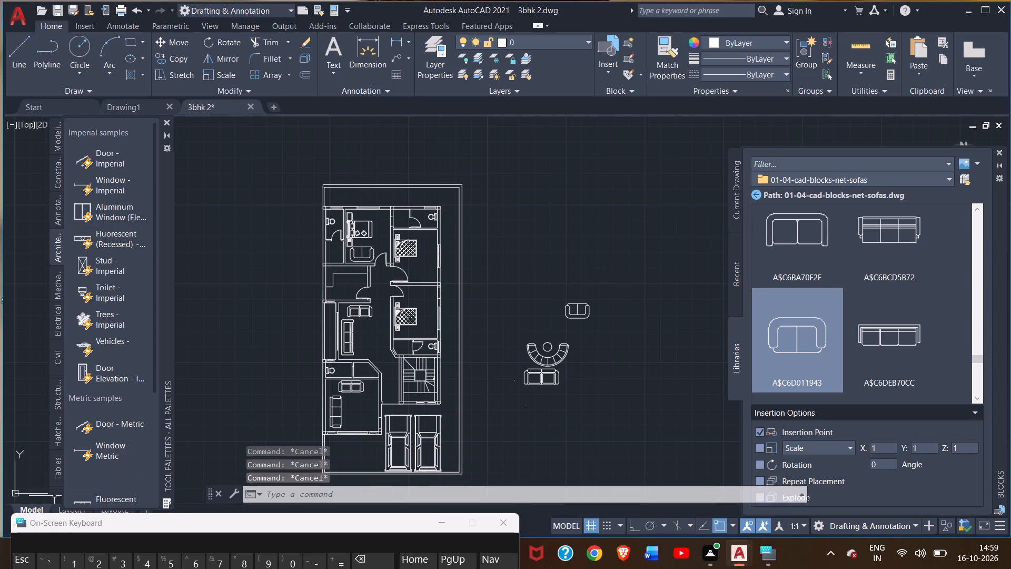
# Scale the bedroom's rounded two-seat sofa down freehand from its lower-right corner to a little over half its size.
pyautogui.scroll(4, 350, 255)
pyautogui.click(367, 246)
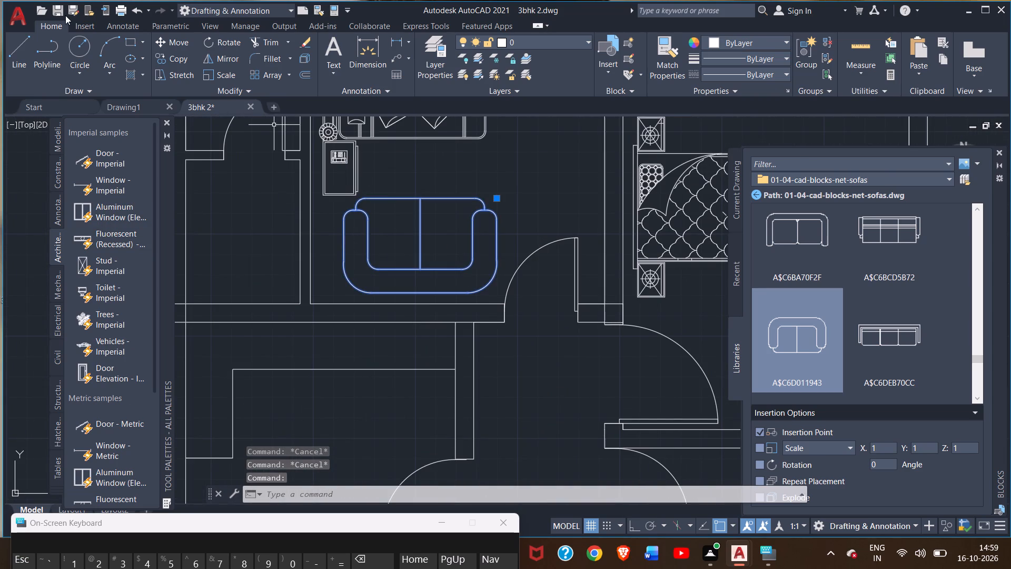
pyautogui.click(206, 76)
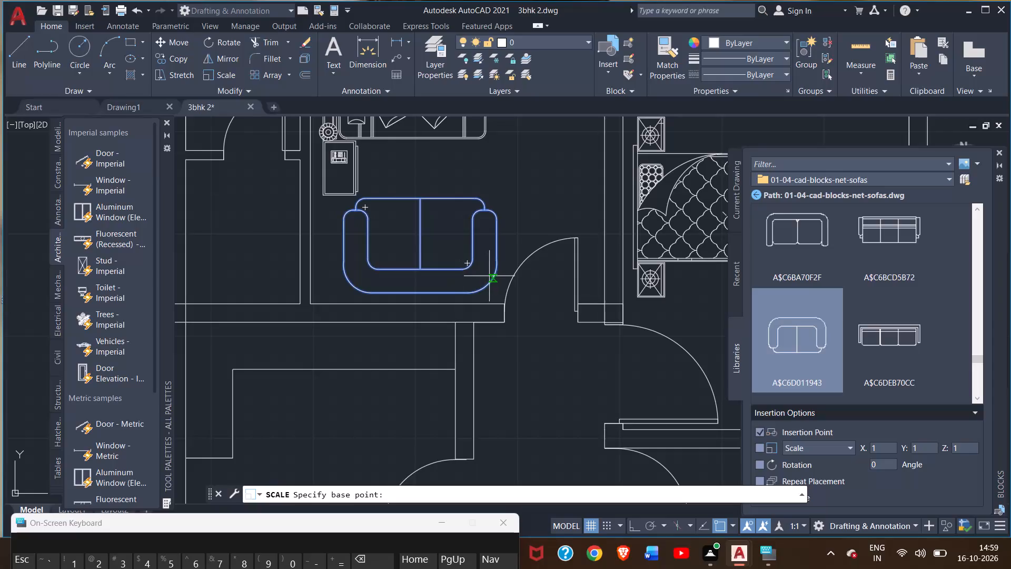
pyautogui.moveTo(489, 279); pyautogui.dragTo(484, 280)
pyautogui.moveTo(483, 280); pyautogui.dragTo(446, 276)
pyautogui.doubleClick(446, 276)
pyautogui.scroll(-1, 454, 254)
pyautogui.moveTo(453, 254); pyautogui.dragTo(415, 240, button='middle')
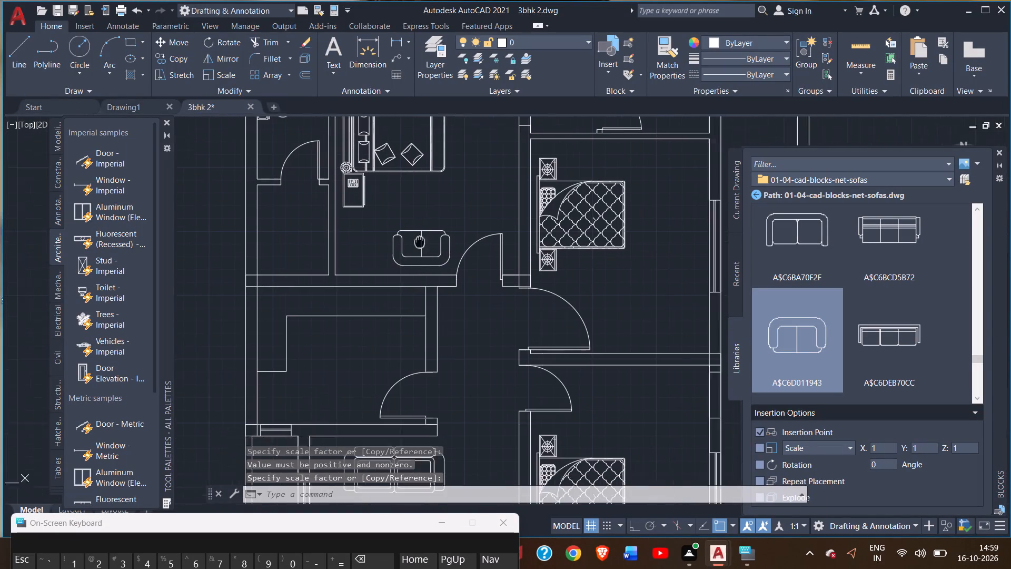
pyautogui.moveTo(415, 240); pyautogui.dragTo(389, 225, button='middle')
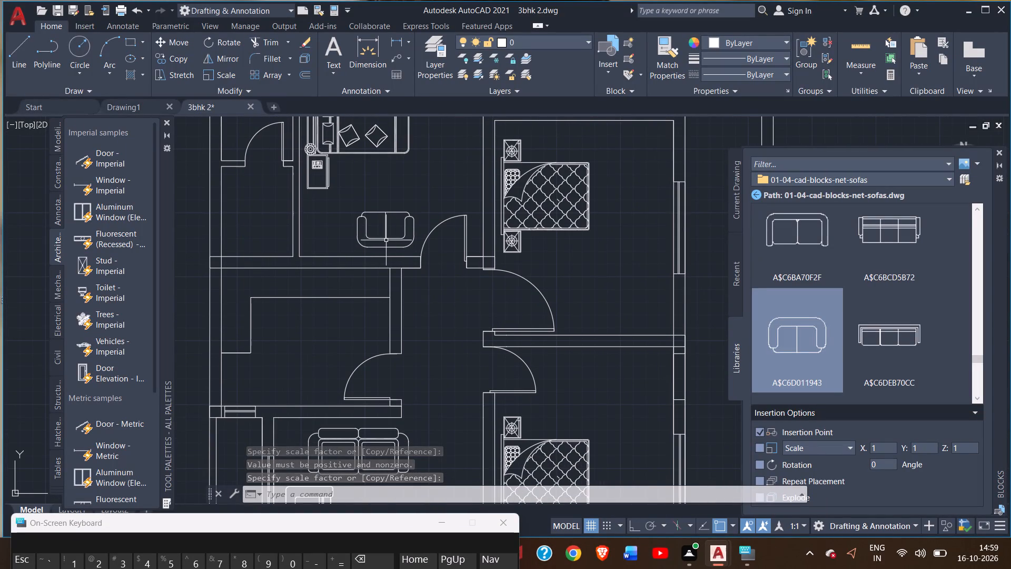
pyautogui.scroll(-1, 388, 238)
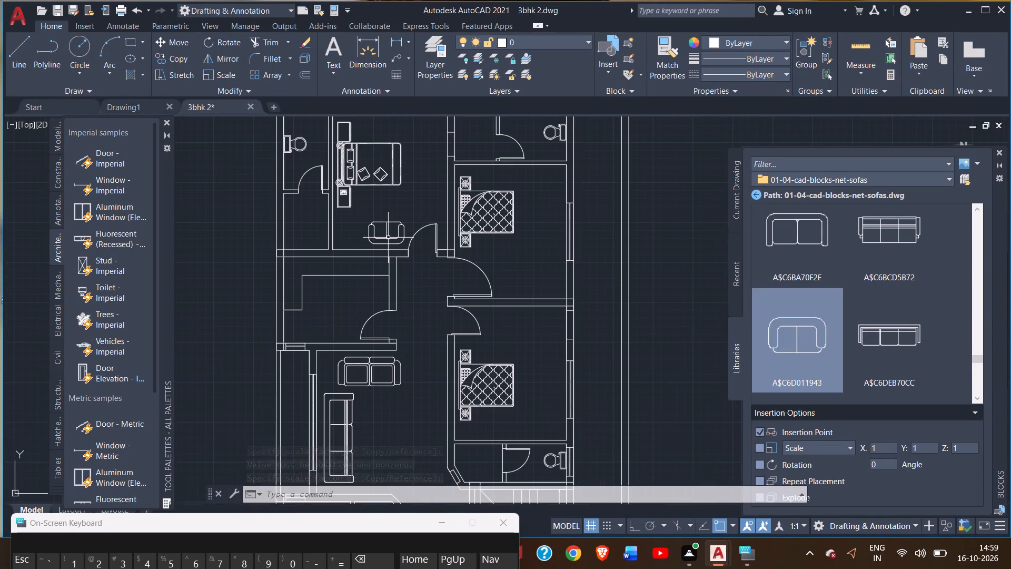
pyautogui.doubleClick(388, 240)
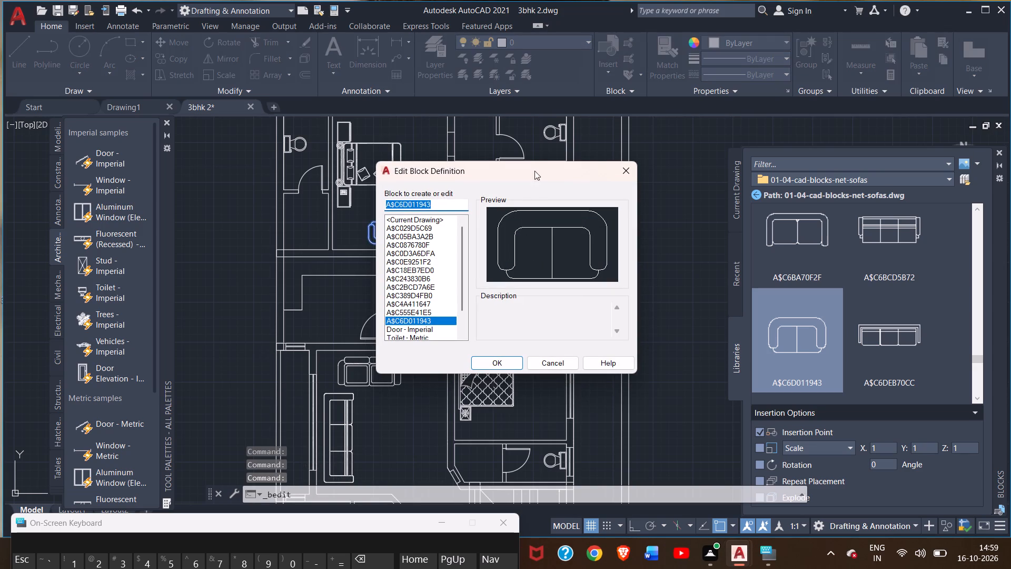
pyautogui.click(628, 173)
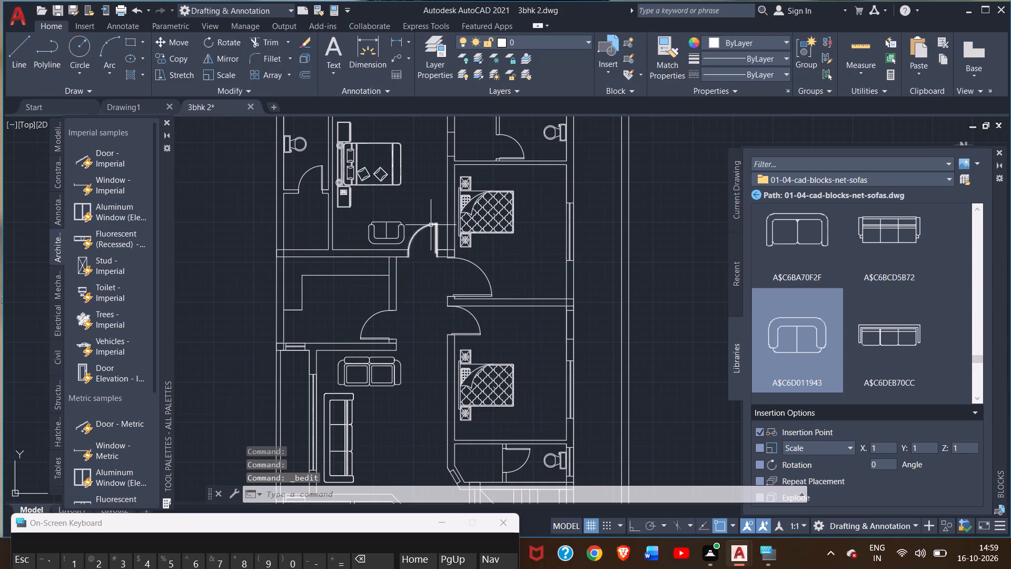
# Copy the upper-left bedroom's rounded two-seat sofa into the upper-right bedroom, below the bed and beside the door.
pyautogui.click(402, 226)
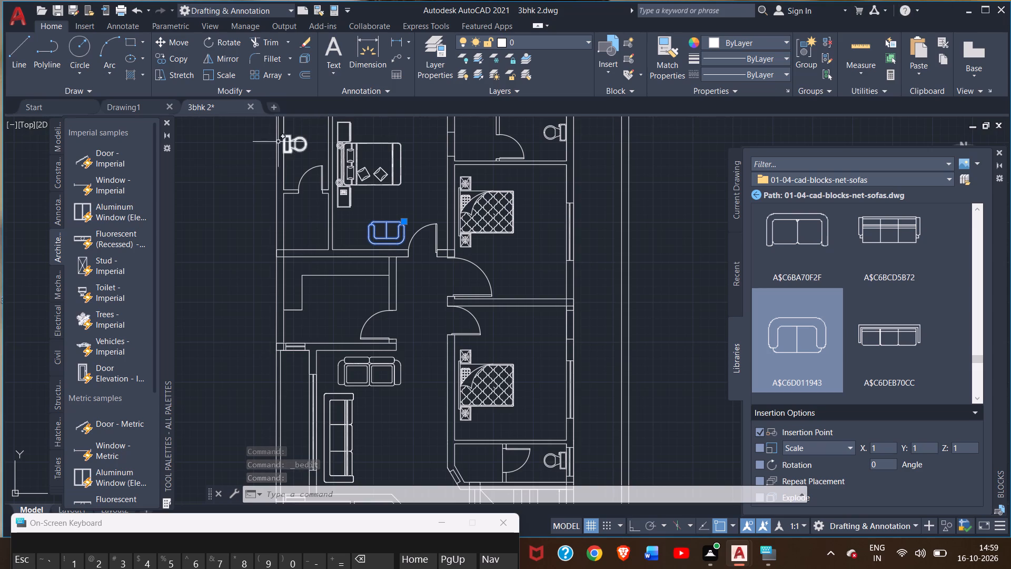
pyautogui.click(175, 56)
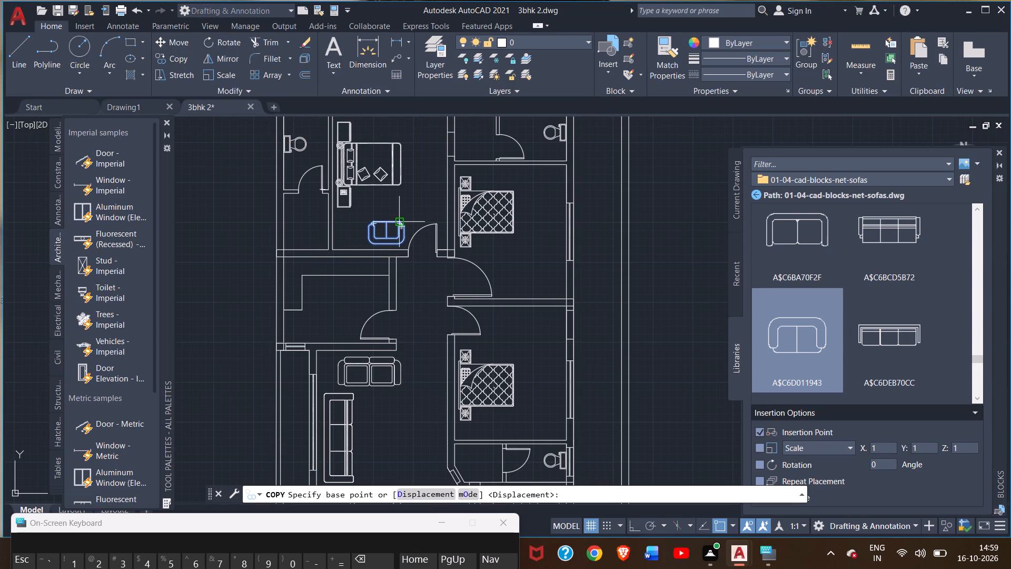
pyautogui.moveTo(386, 236); pyautogui.dragTo(482, 267)
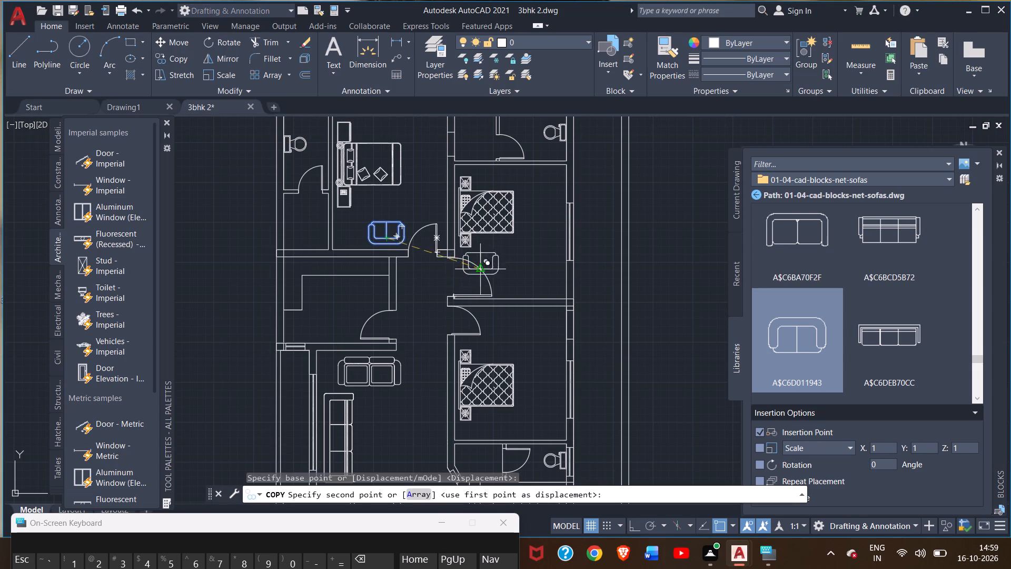
pyautogui.moveTo(482, 267); pyautogui.dragTo(516, 284)
pyautogui.moveTo(516, 284); pyautogui.dragTo(522, 286)
pyautogui.doubleClick(522, 286)
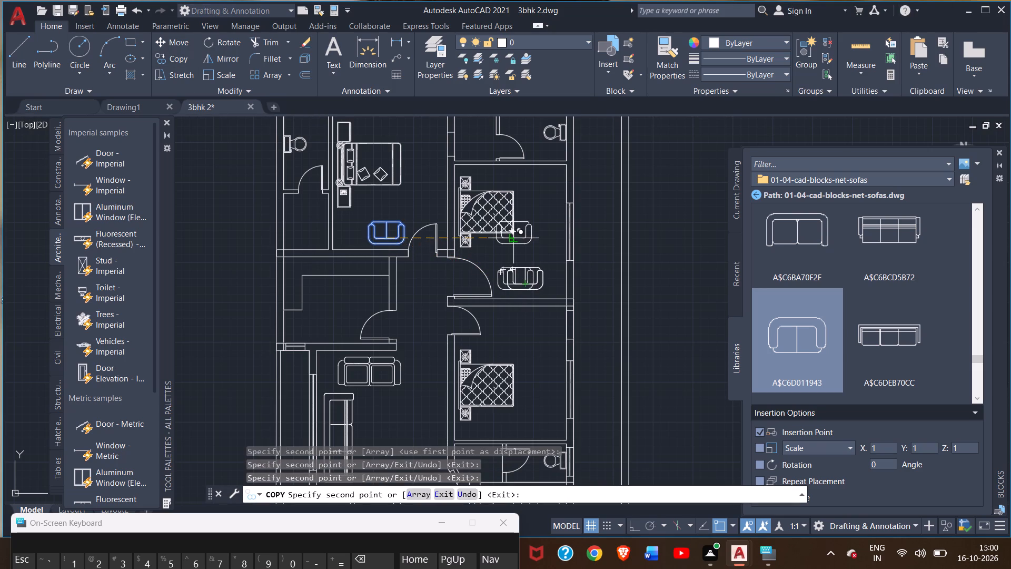
pyautogui.rightClick(514, 237)
# Delete the surplus overlapping sofa copy nearest the door in the upper-right bedroom.
pyautogui.doubleClick(528, 246)
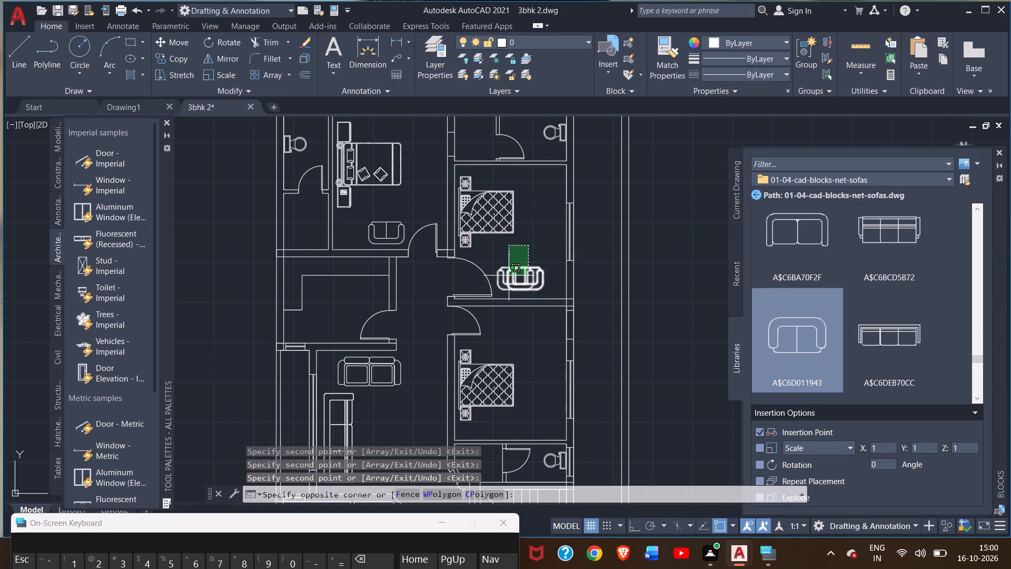
pyautogui.click(509, 276)
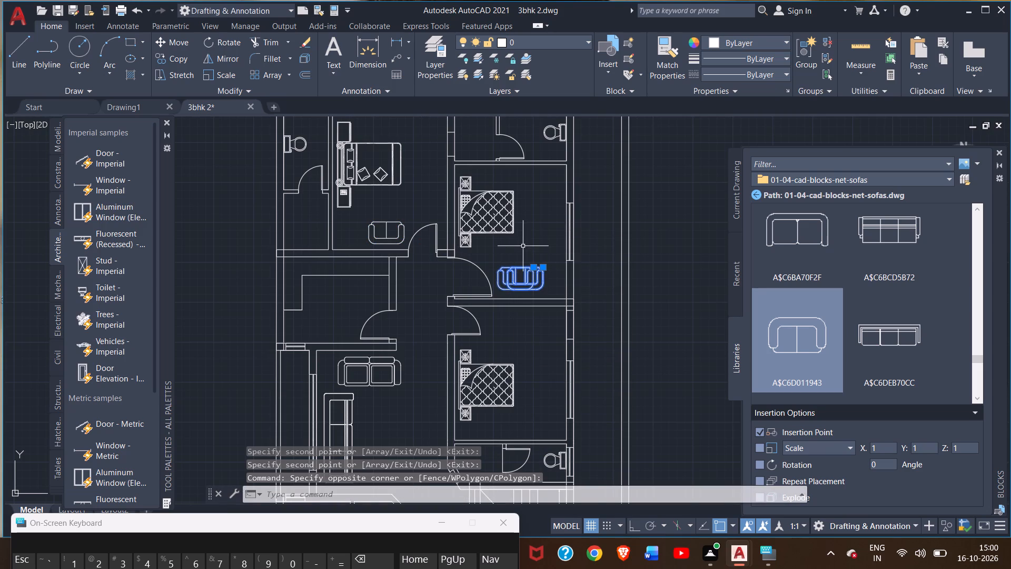
pyautogui.scroll(1, 523, 247)
pyautogui.click(538, 243)
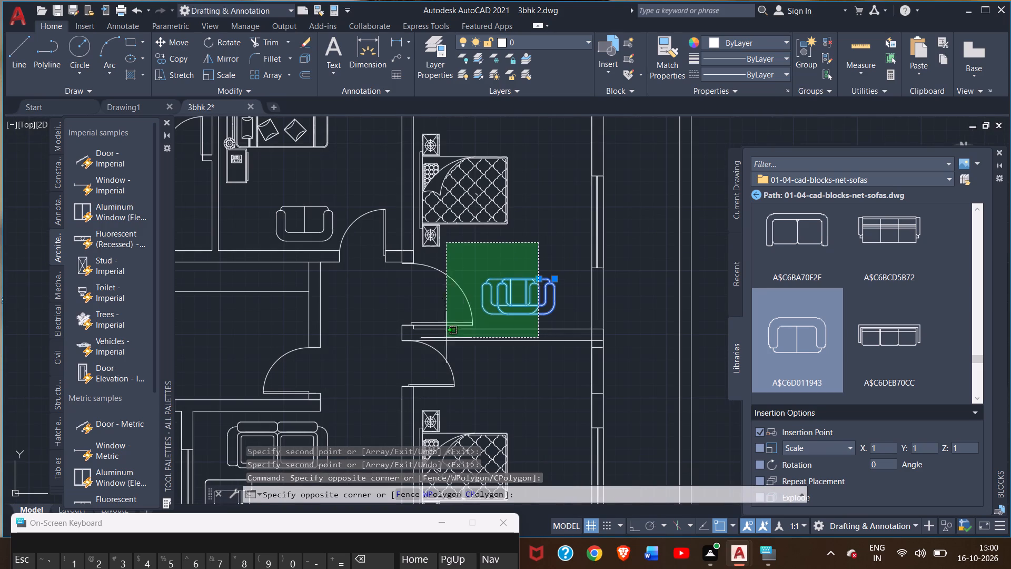
pyautogui.press('Escape')
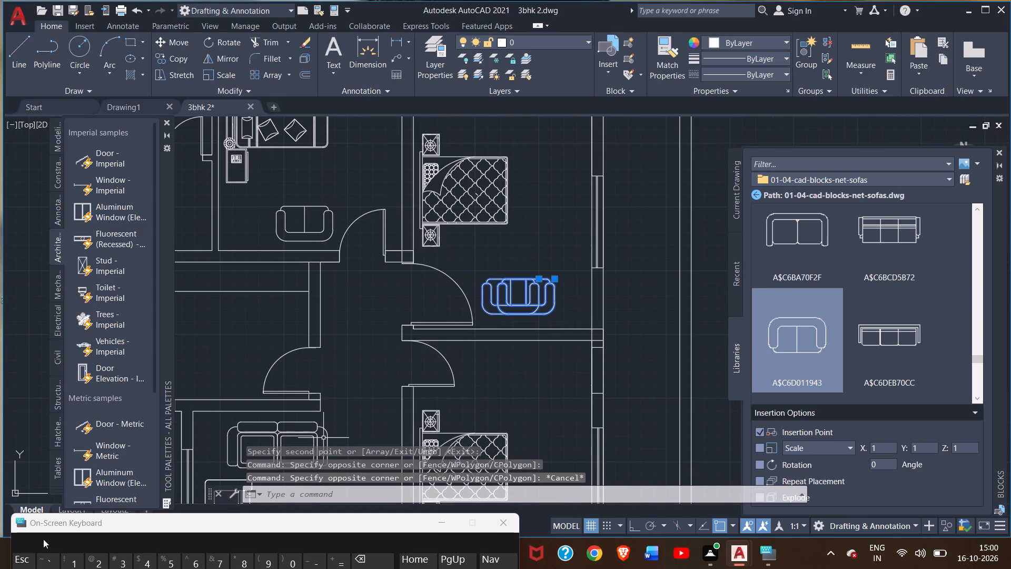
pyautogui.press('Escape')
pyautogui.press('Escape')
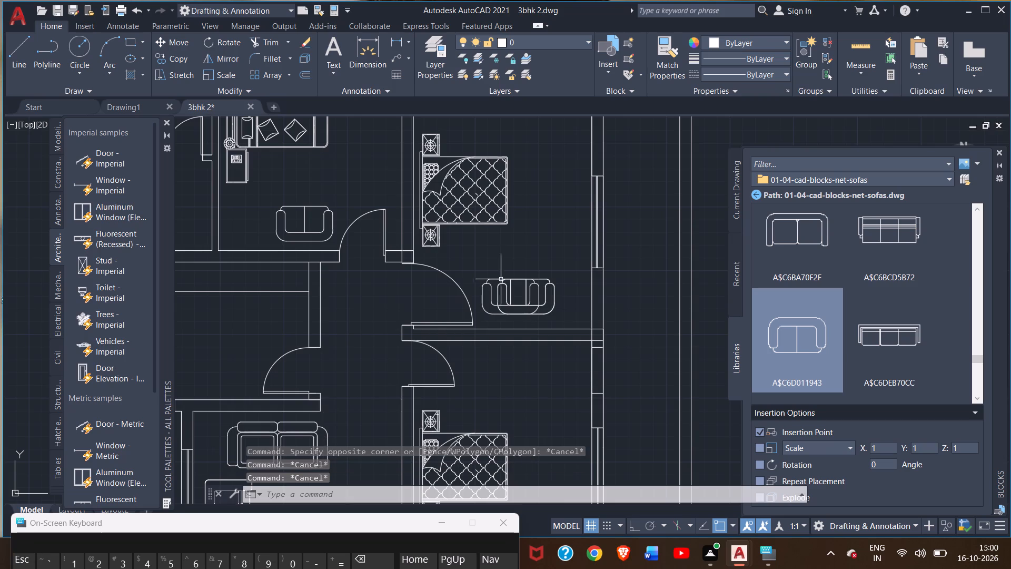
pyautogui.click(491, 290)
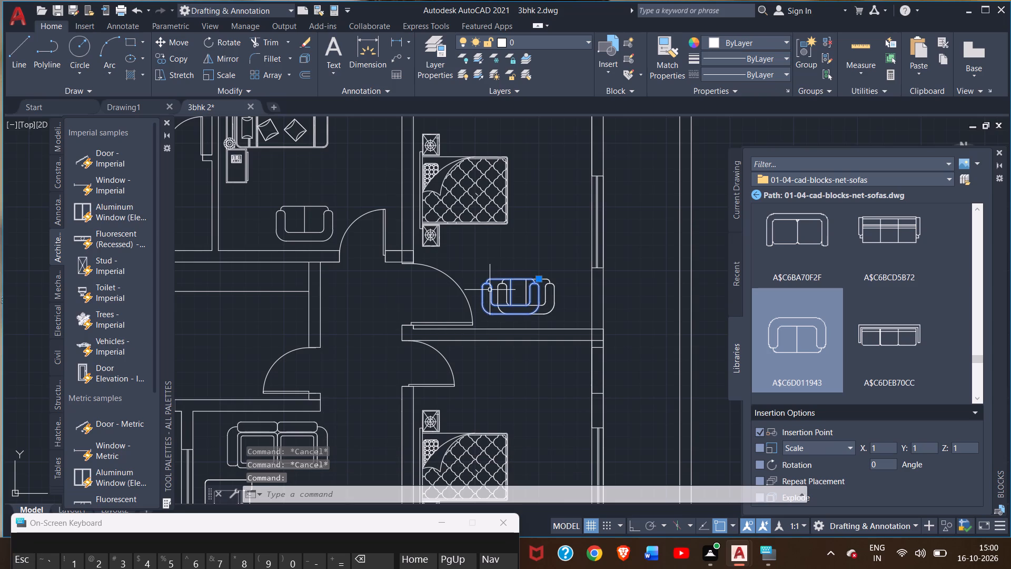
pyautogui.press('Delete')
# Move the remaining sofa in the upper-right bedroom slightly down toward the room's lower wall.
pyautogui.click(507, 289)
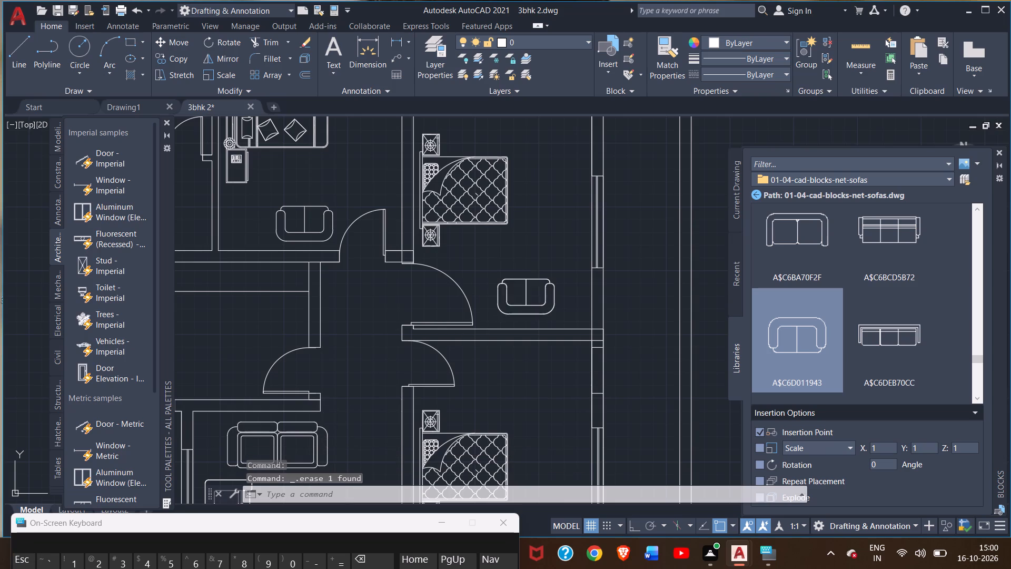
pyautogui.click(174, 48)
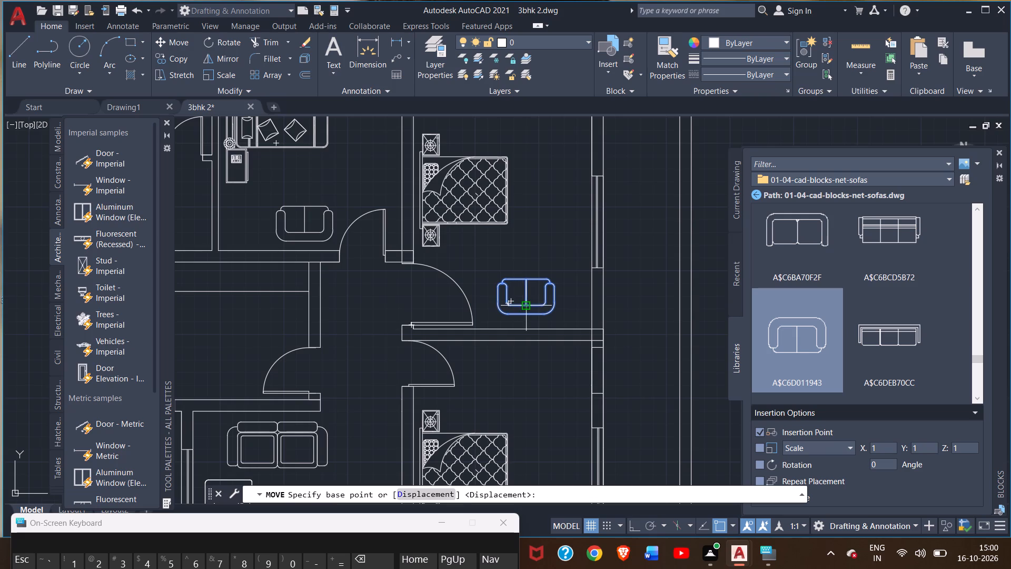
pyautogui.moveTo(524, 306); pyautogui.dragTo(524, 311)
pyautogui.click(524, 311)
pyautogui.click(524, 311)
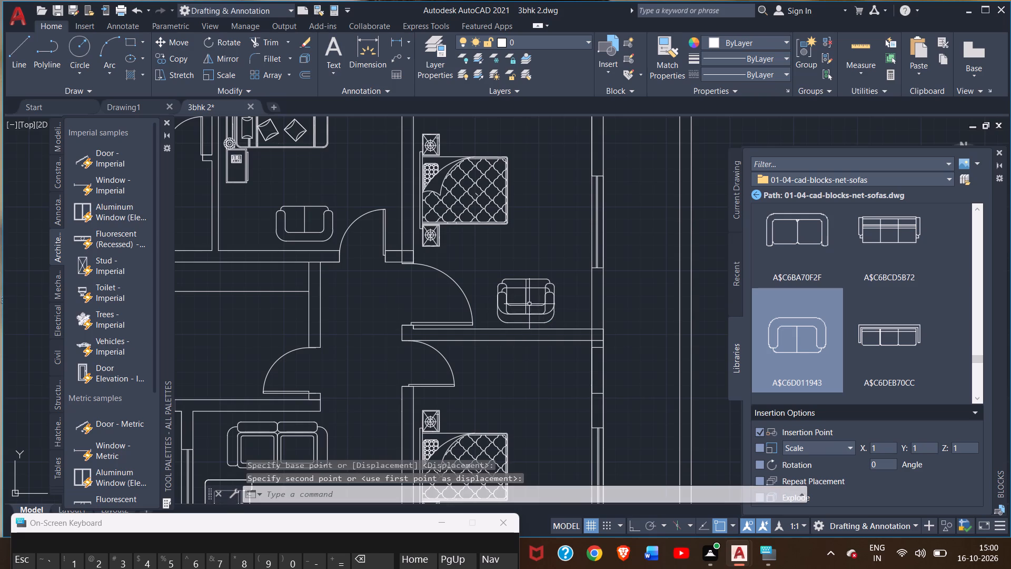
# Delete the duplicate sofa lying just above the moved one in the upper-right bedroom.
pyautogui.click(527, 280)
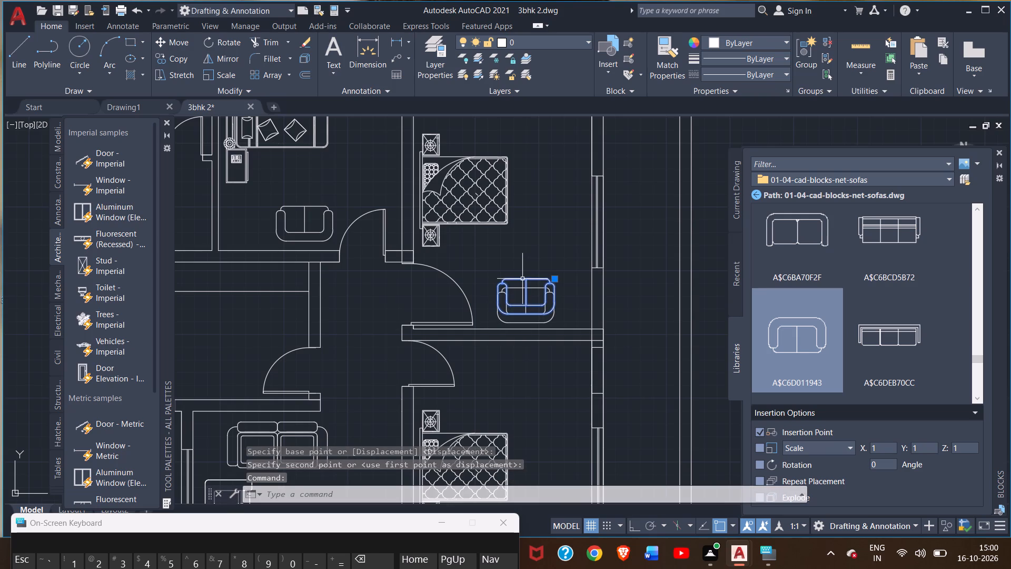
pyautogui.press('Delete')
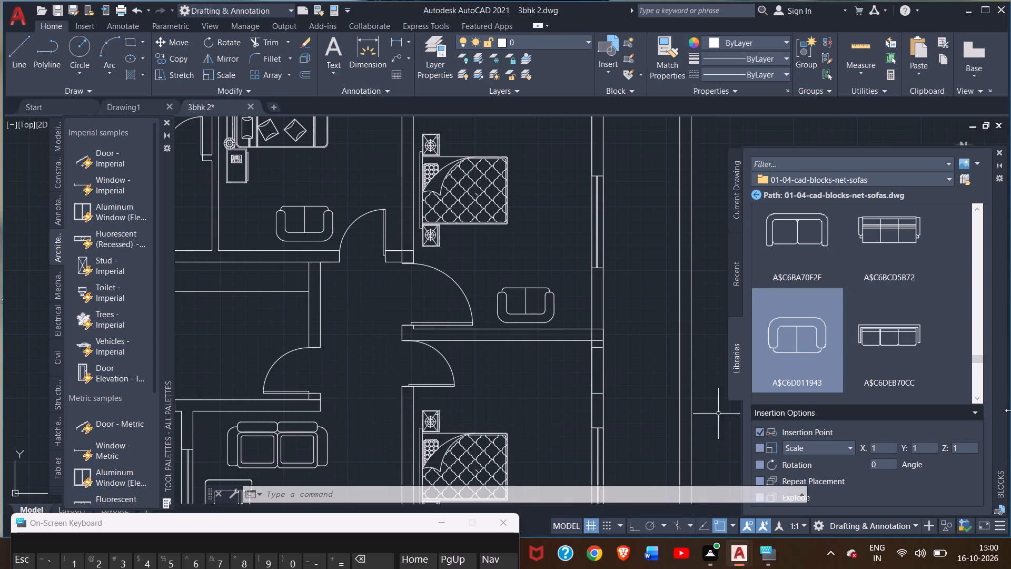
# Move the upper-left bedroom's rounded two-seat sofa slightly down and left, close to the lower wall and away from the door.
pyautogui.click(304, 231)
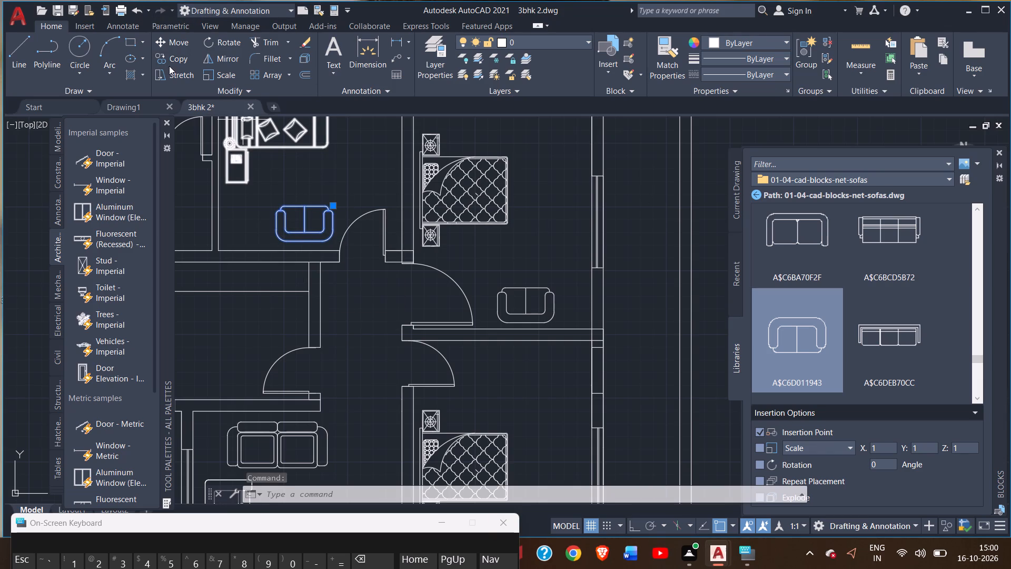
pyautogui.click(162, 44)
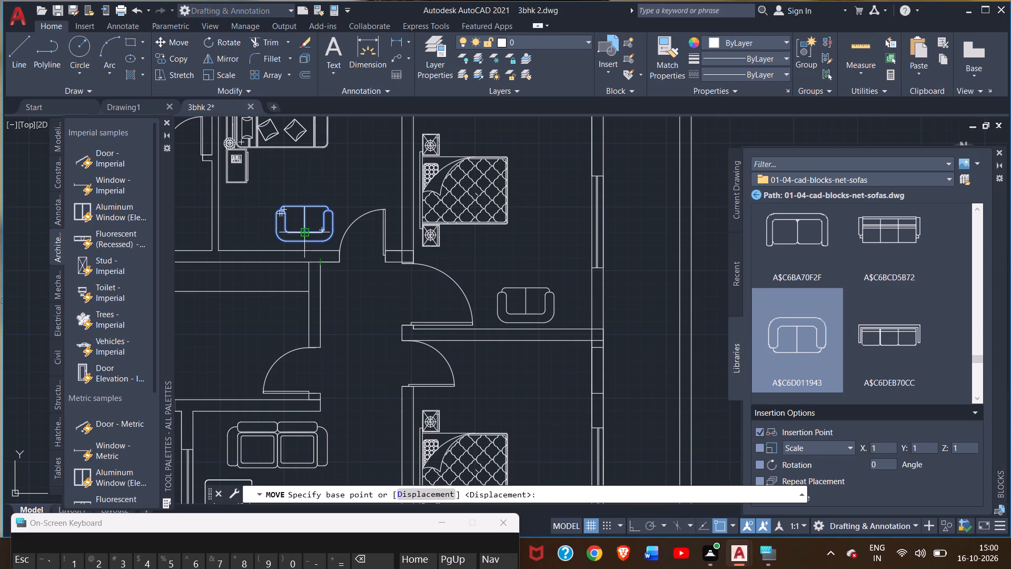
pyautogui.moveTo(302, 229); pyautogui.dragTo(288, 238)
pyautogui.click(287, 238)
pyautogui.moveTo(286, 238); pyautogui.dragTo(281, 233)
pyautogui.click(281, 233)
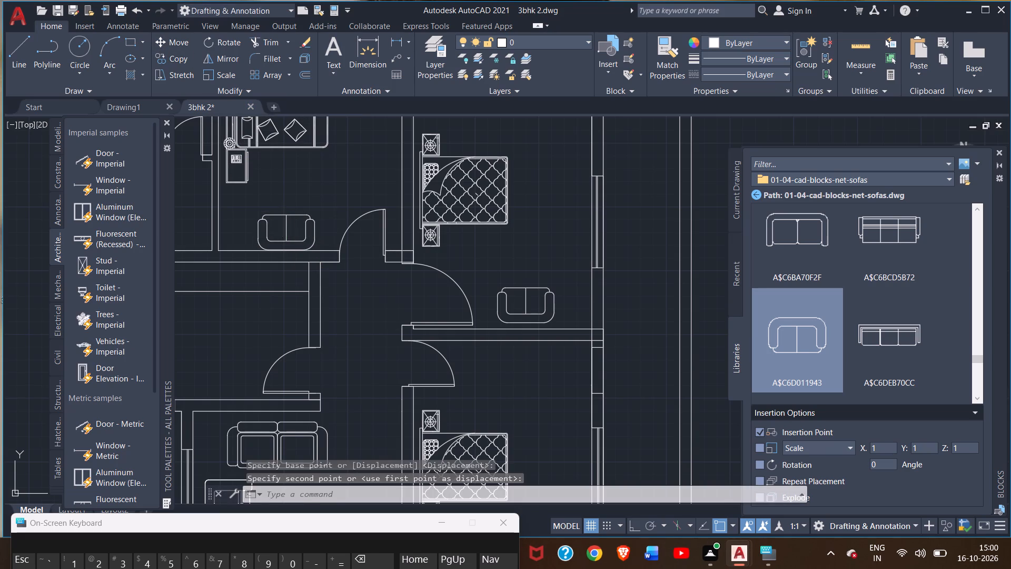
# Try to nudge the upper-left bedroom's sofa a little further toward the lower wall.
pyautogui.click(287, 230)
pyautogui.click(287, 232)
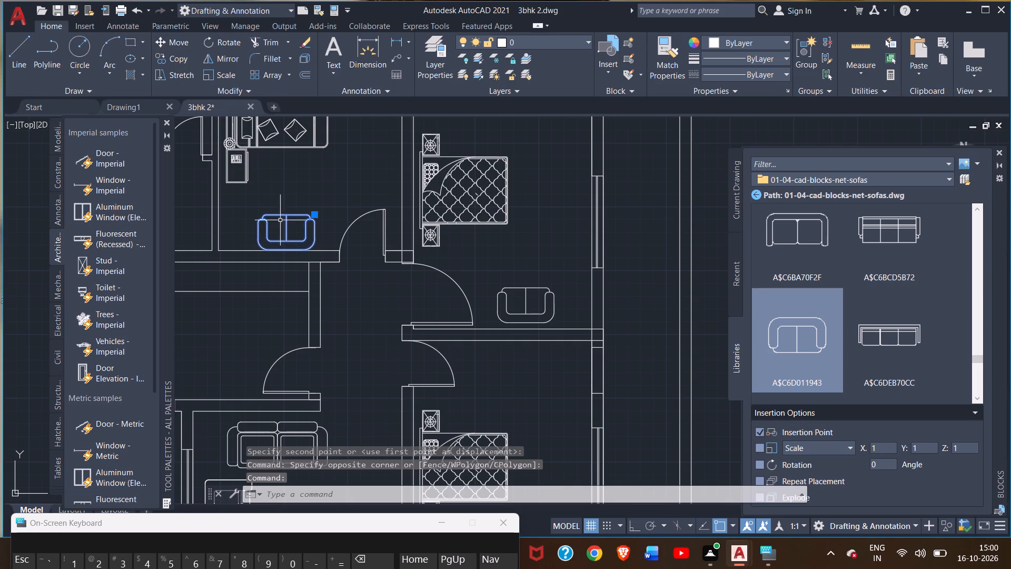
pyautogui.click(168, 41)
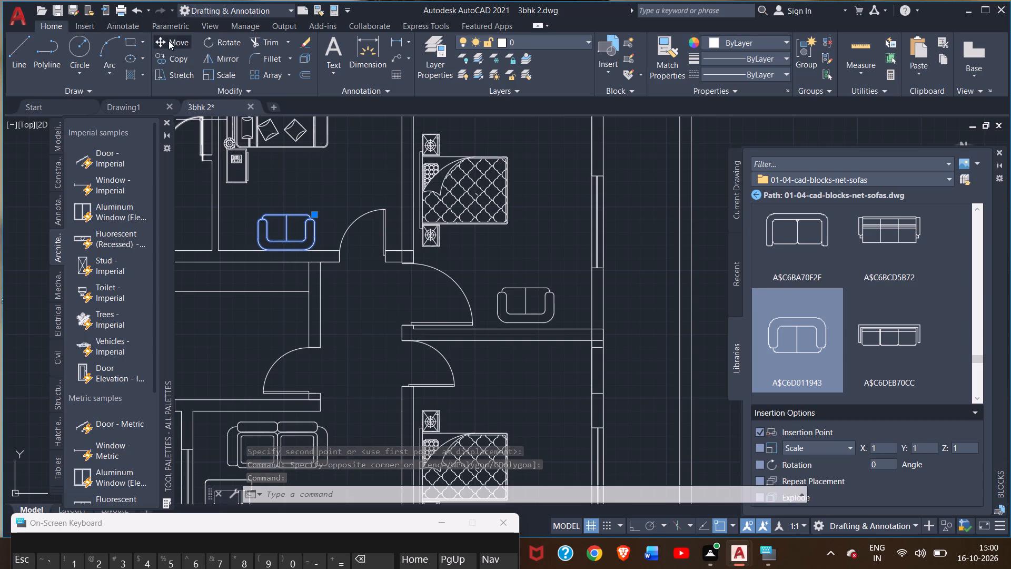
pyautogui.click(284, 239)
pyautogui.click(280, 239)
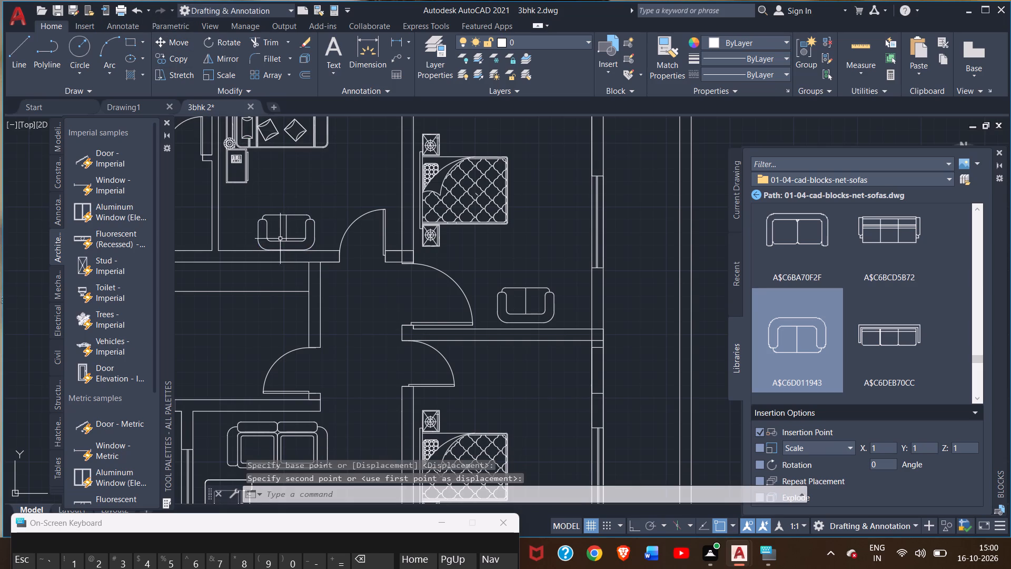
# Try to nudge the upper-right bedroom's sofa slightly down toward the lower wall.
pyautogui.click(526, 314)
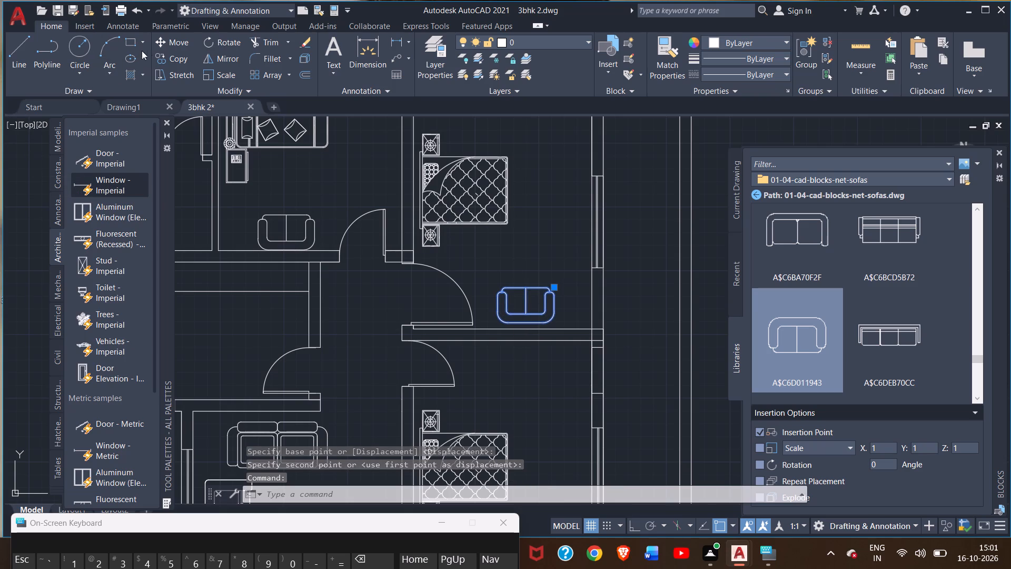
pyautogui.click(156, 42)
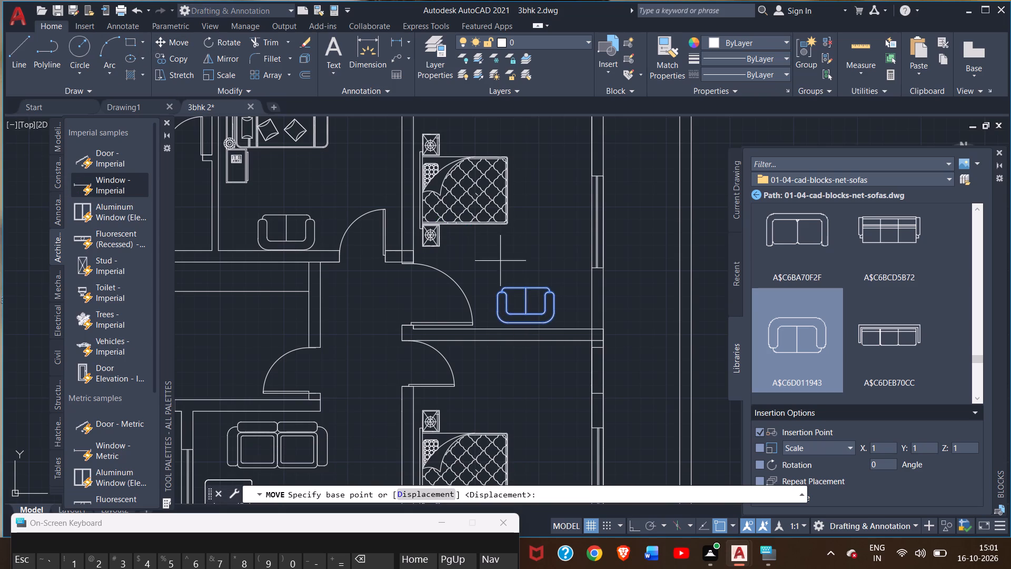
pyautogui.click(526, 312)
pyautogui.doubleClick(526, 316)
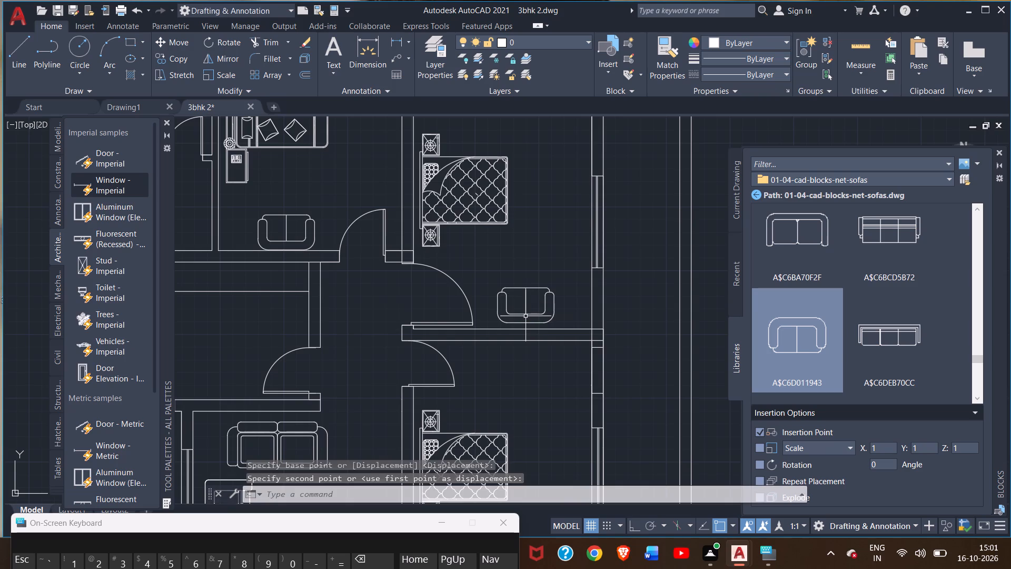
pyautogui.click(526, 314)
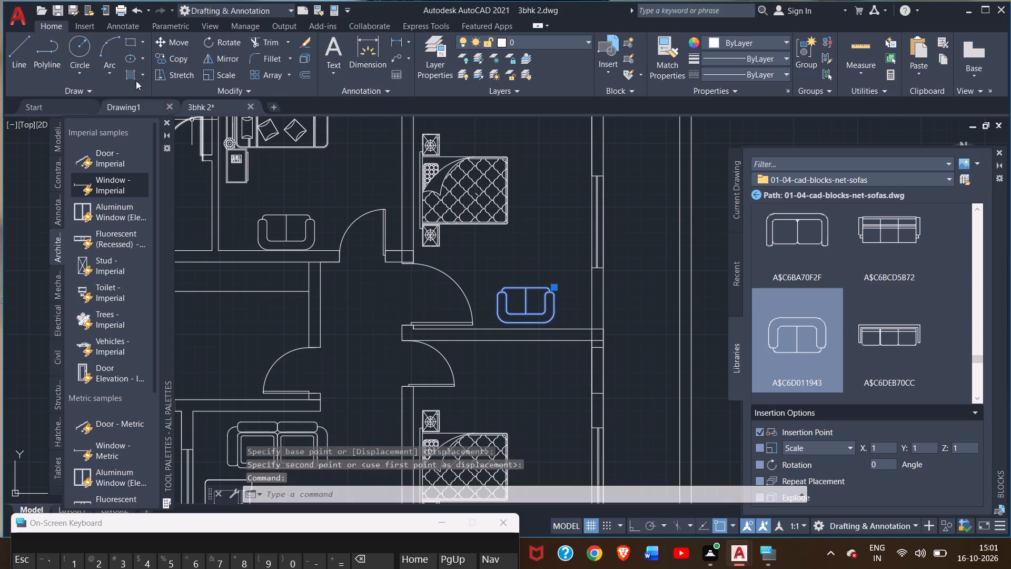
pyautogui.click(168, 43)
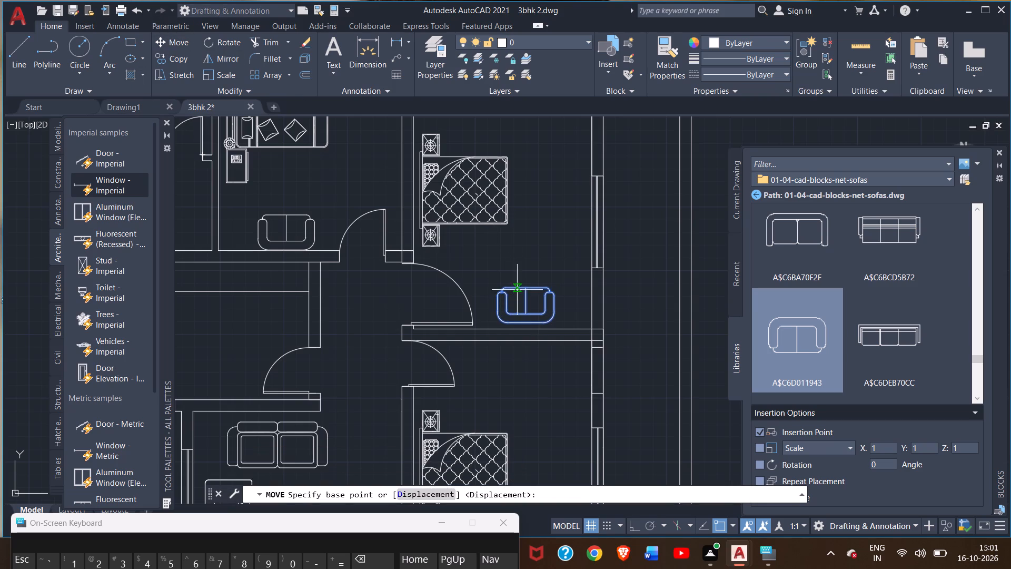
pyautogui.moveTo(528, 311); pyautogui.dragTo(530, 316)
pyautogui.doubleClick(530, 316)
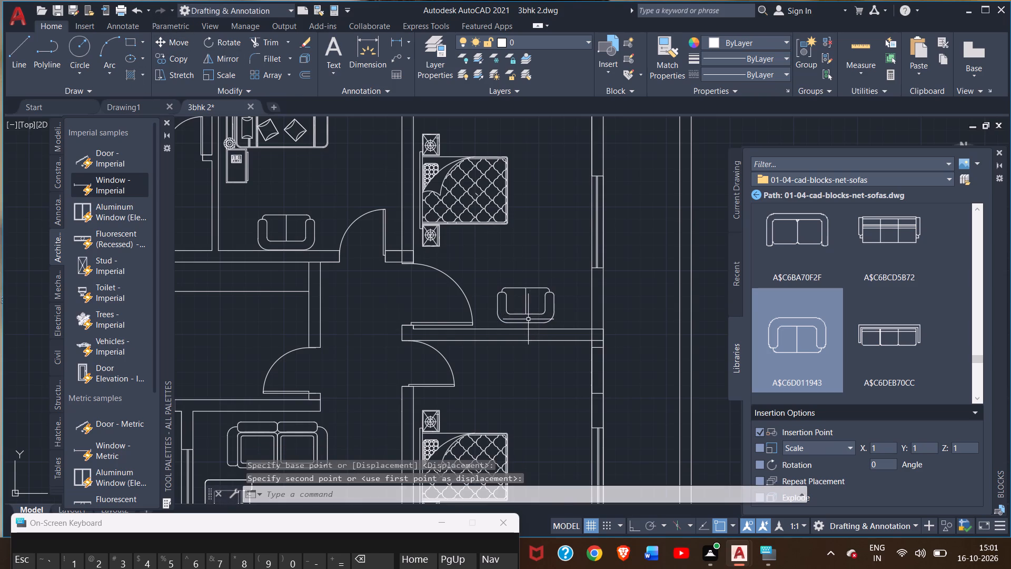
# Reposition the upper-right bedroom's sofa vertically by freehand moves, leaving a small gap above the room's lower wall.
pyautogui.click(524, 313)
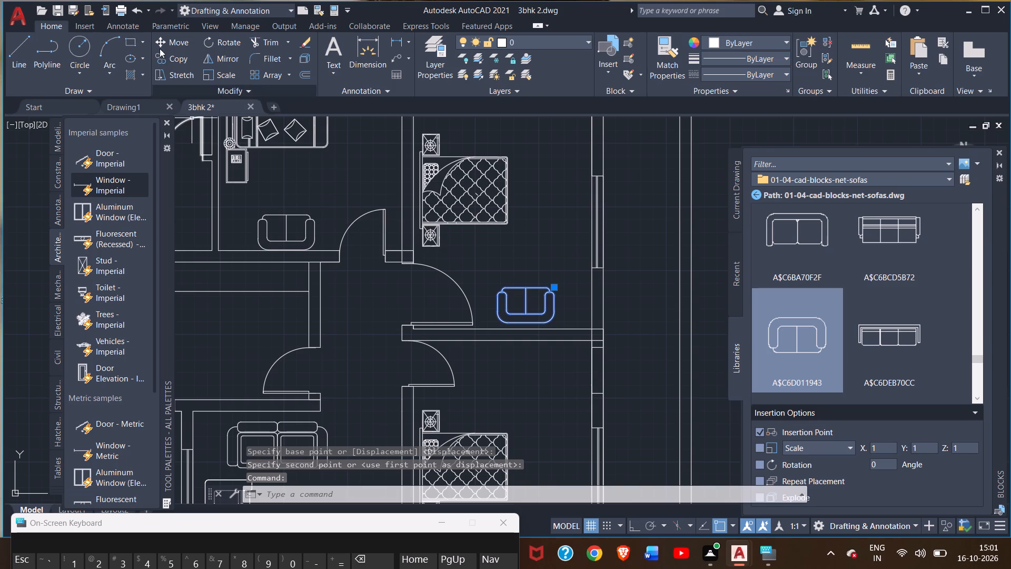
pyautogui.click(164, 46)
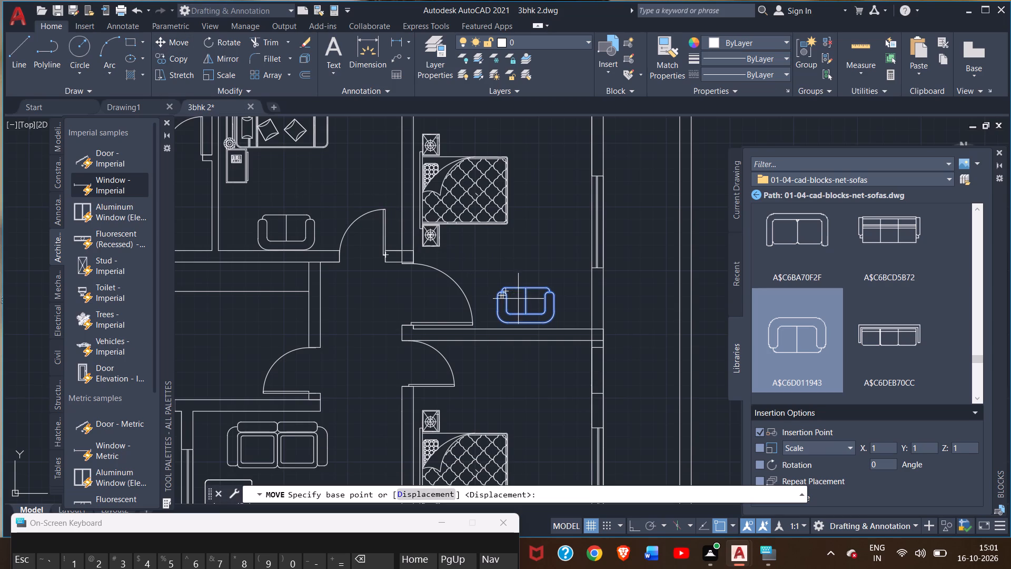
pyautogui.moveTo(523, 313); pyautogui.dragTo(523, 320)
pyautogui.click(523, 320)
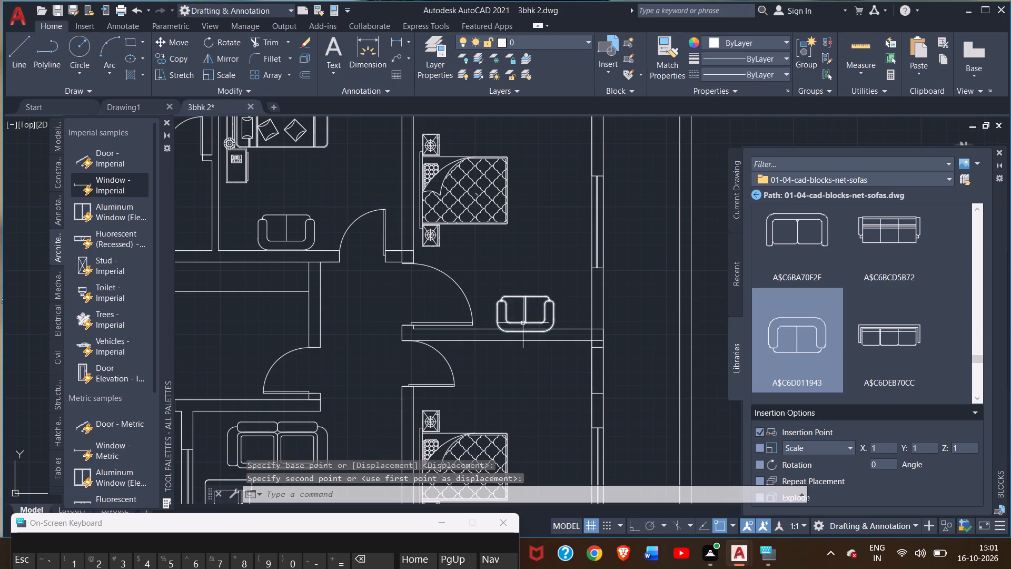
pyautogui.click(526, 312)
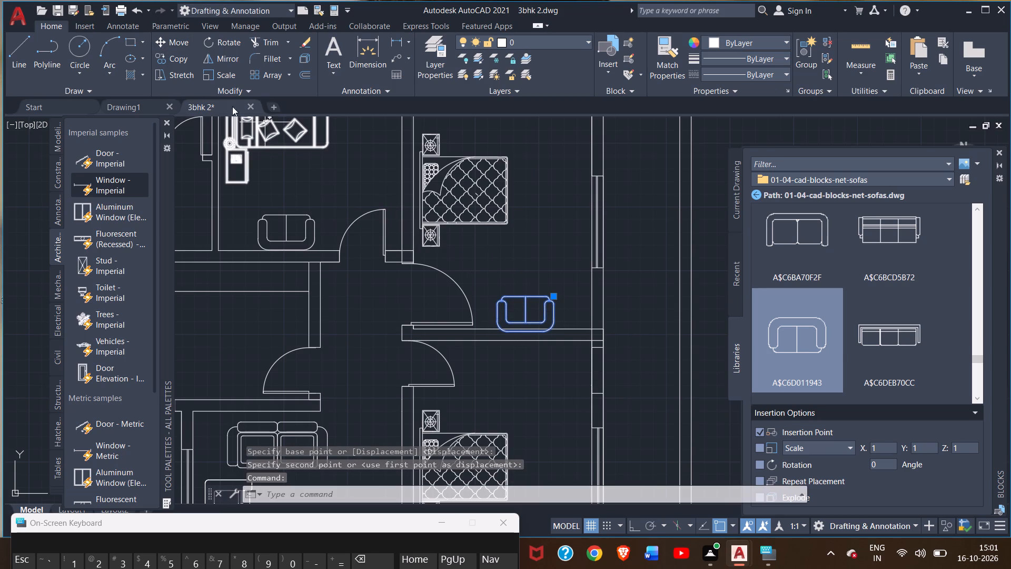
pyautogui.click(170, 45)
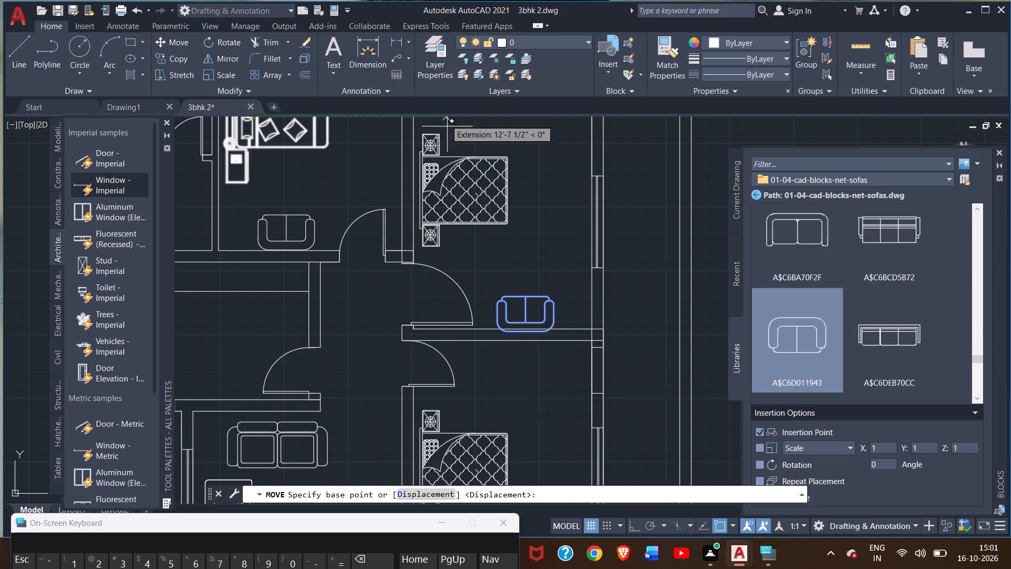
pyautogui.click(526, 319)
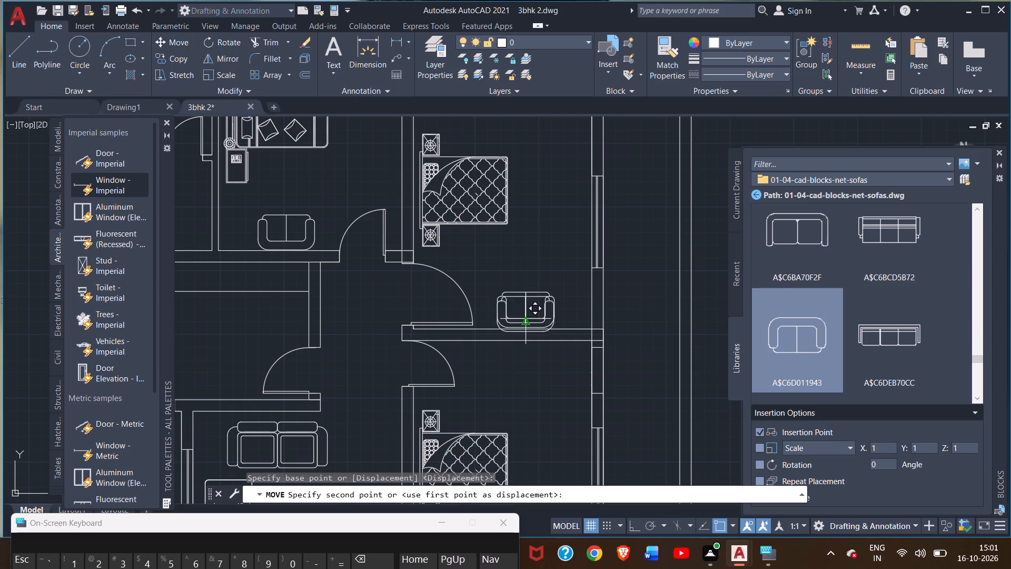
pyautogui.click(526, 315)
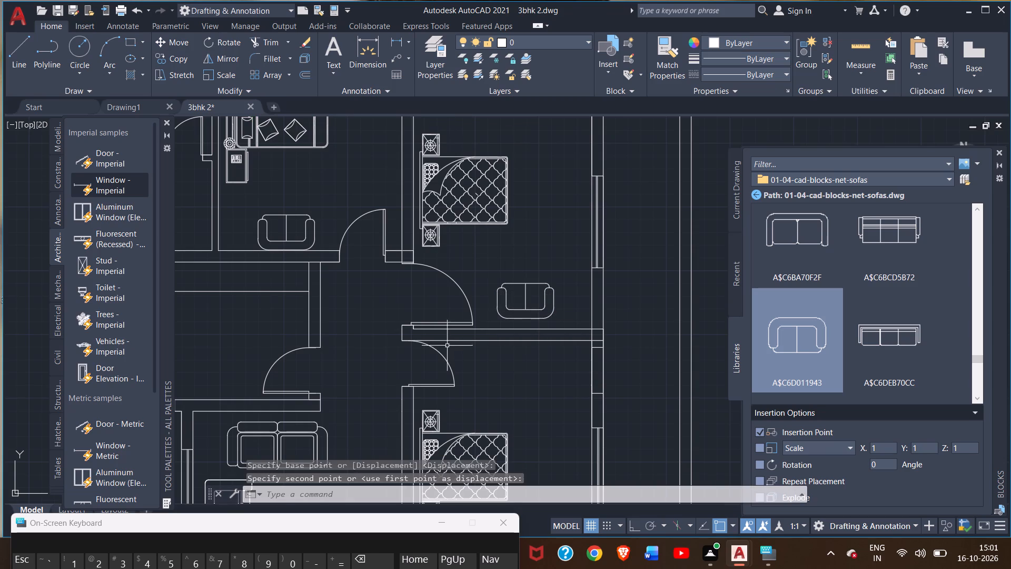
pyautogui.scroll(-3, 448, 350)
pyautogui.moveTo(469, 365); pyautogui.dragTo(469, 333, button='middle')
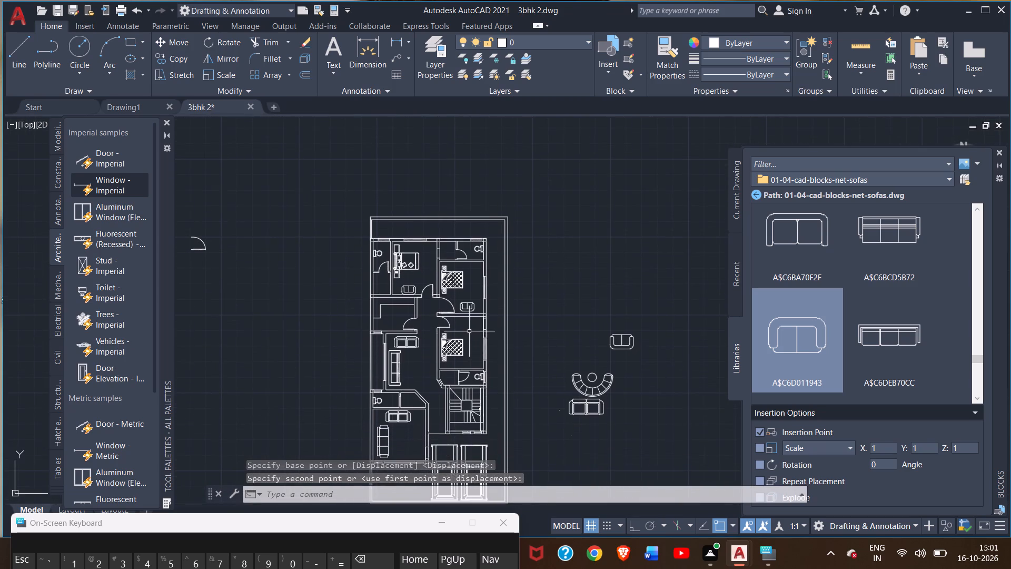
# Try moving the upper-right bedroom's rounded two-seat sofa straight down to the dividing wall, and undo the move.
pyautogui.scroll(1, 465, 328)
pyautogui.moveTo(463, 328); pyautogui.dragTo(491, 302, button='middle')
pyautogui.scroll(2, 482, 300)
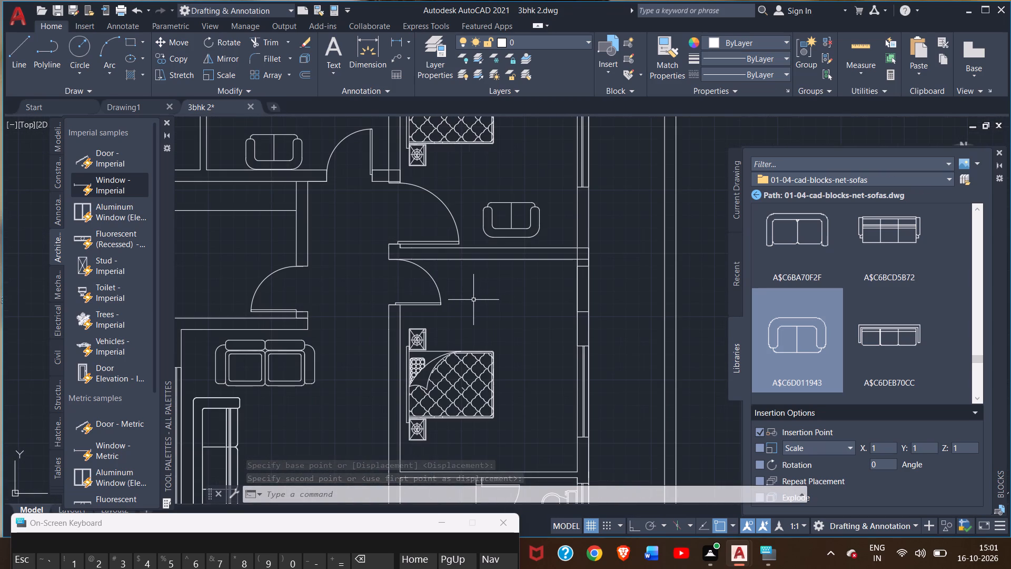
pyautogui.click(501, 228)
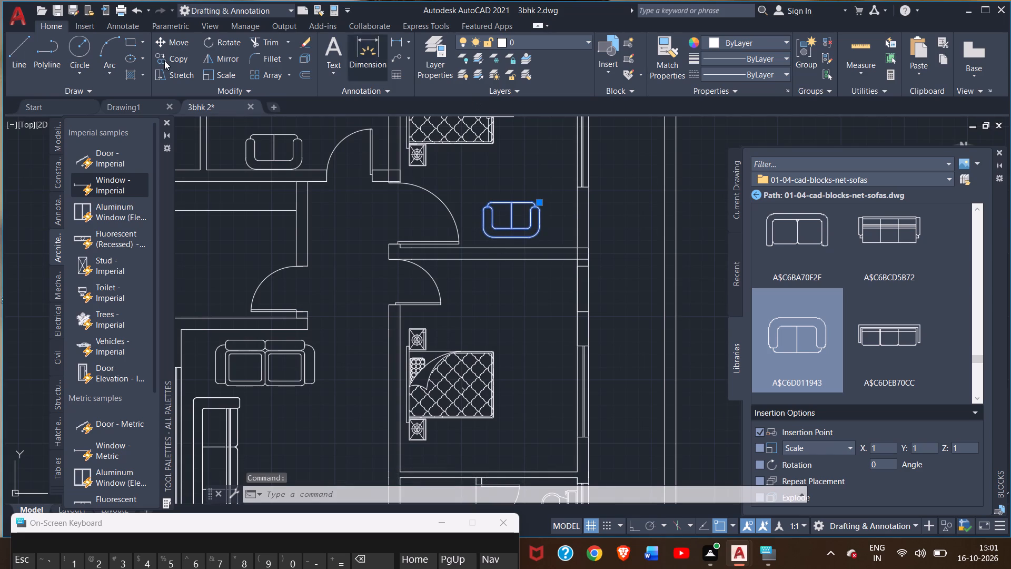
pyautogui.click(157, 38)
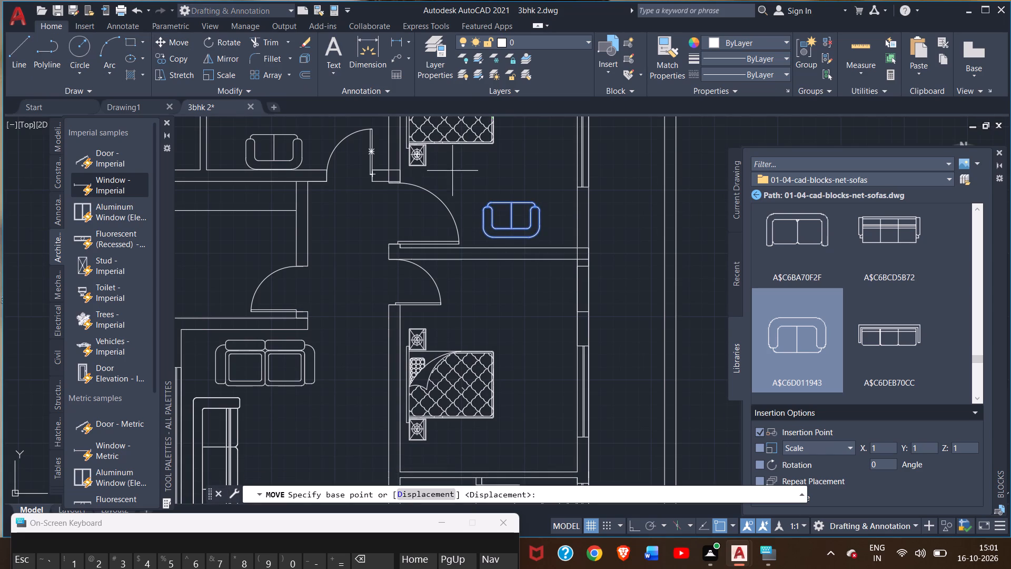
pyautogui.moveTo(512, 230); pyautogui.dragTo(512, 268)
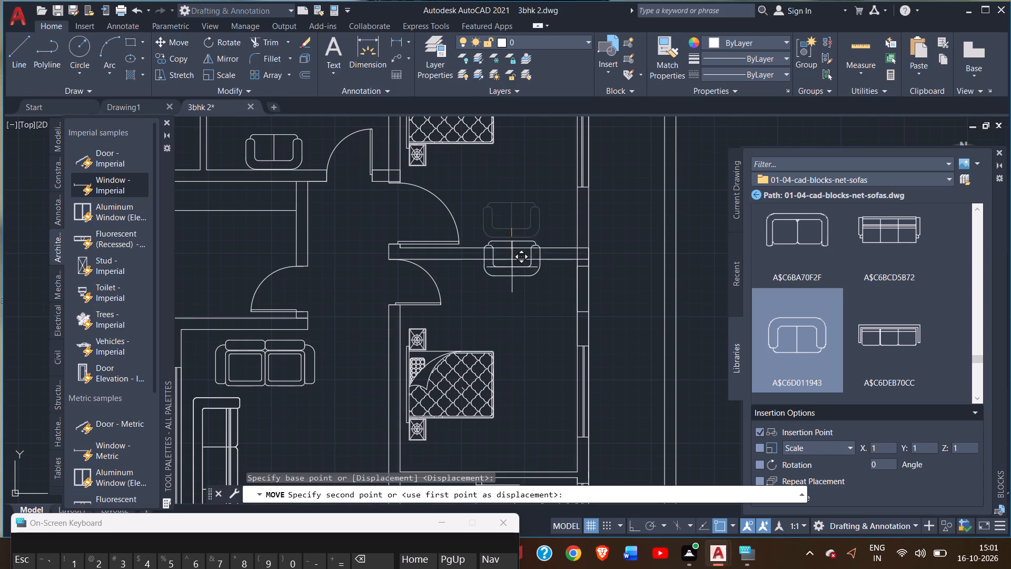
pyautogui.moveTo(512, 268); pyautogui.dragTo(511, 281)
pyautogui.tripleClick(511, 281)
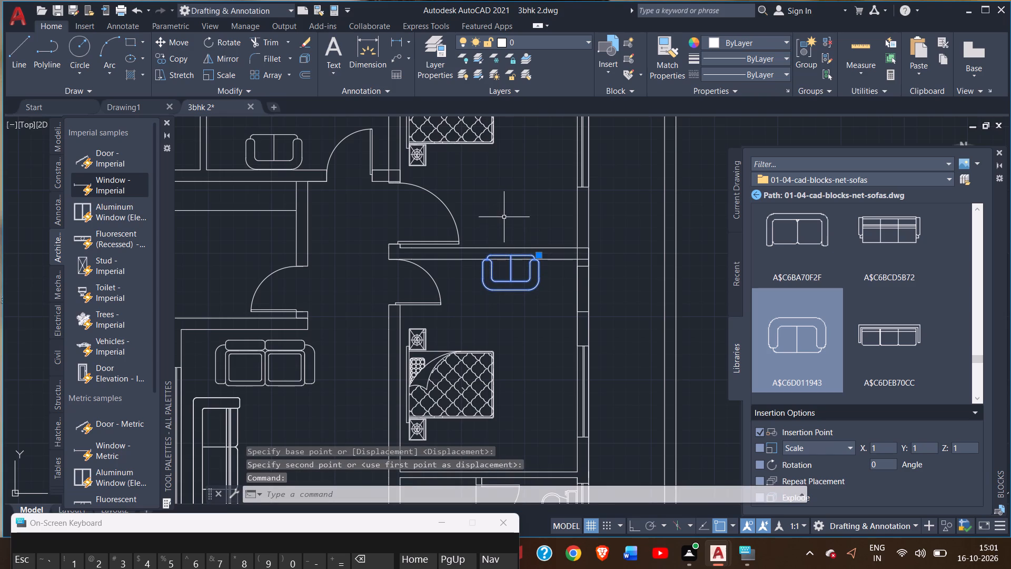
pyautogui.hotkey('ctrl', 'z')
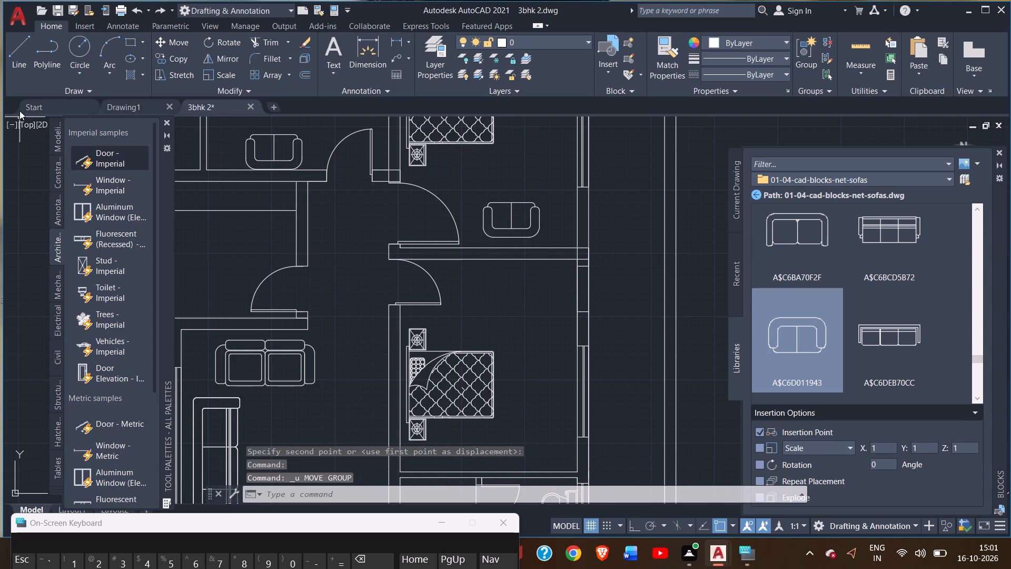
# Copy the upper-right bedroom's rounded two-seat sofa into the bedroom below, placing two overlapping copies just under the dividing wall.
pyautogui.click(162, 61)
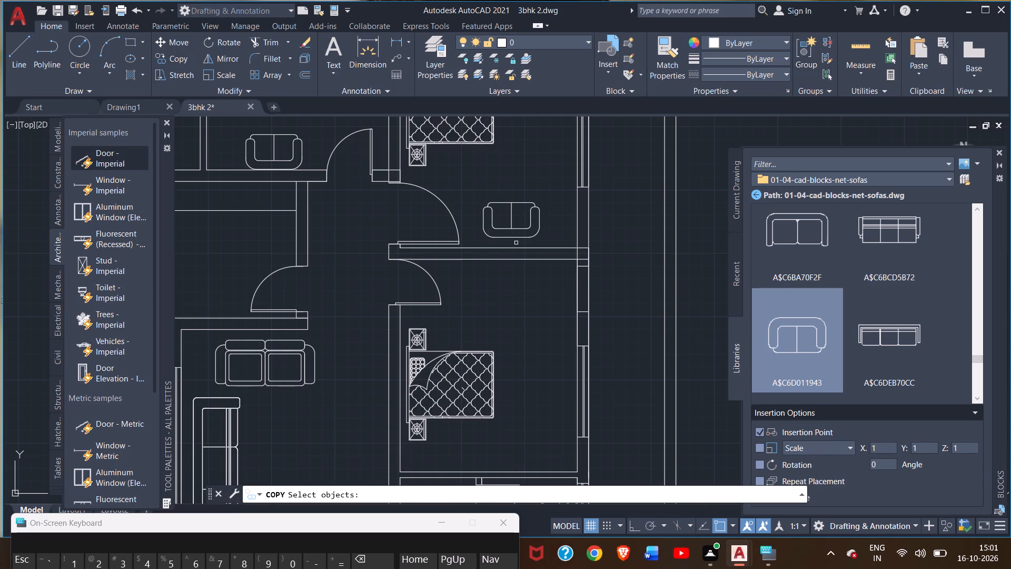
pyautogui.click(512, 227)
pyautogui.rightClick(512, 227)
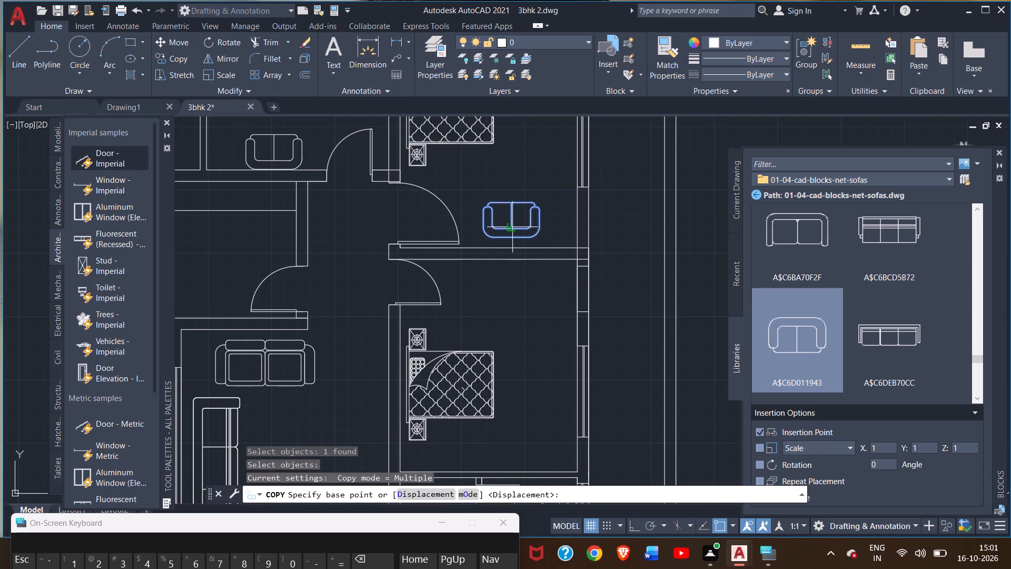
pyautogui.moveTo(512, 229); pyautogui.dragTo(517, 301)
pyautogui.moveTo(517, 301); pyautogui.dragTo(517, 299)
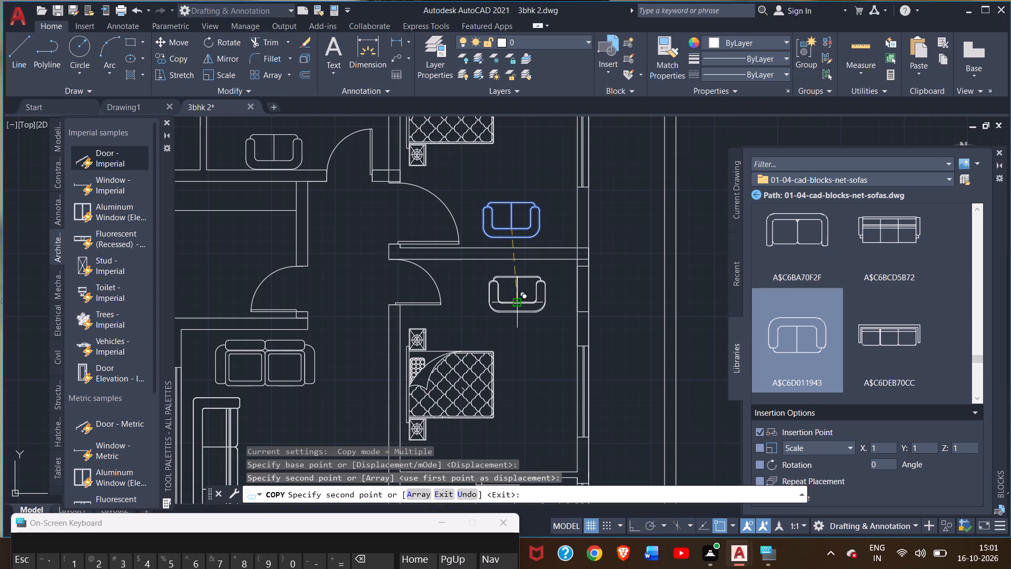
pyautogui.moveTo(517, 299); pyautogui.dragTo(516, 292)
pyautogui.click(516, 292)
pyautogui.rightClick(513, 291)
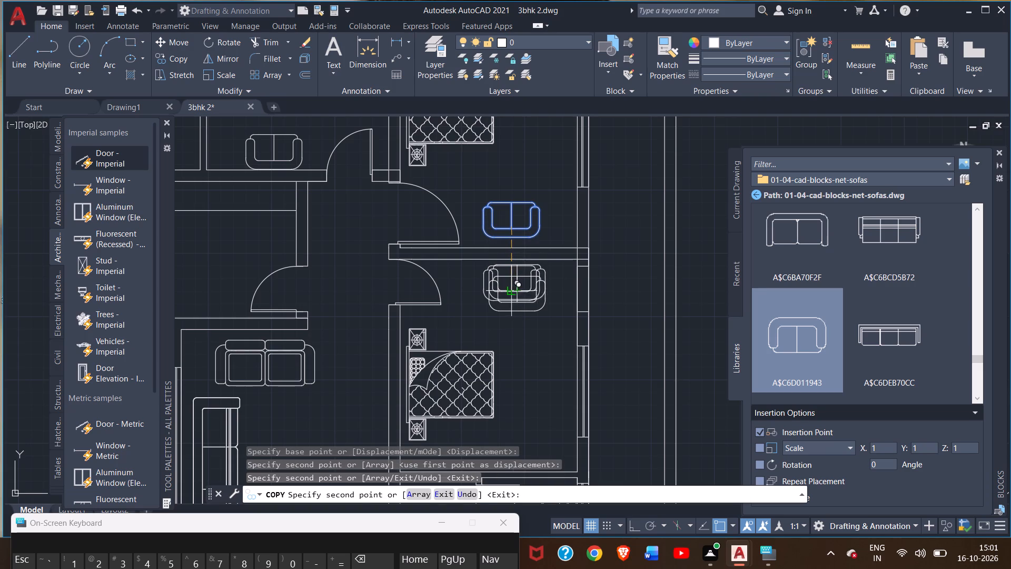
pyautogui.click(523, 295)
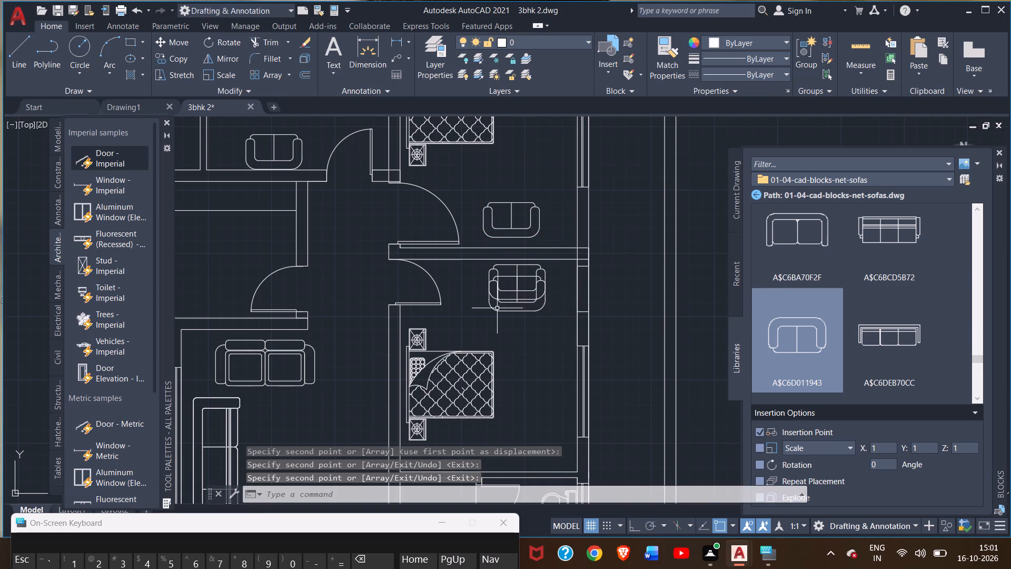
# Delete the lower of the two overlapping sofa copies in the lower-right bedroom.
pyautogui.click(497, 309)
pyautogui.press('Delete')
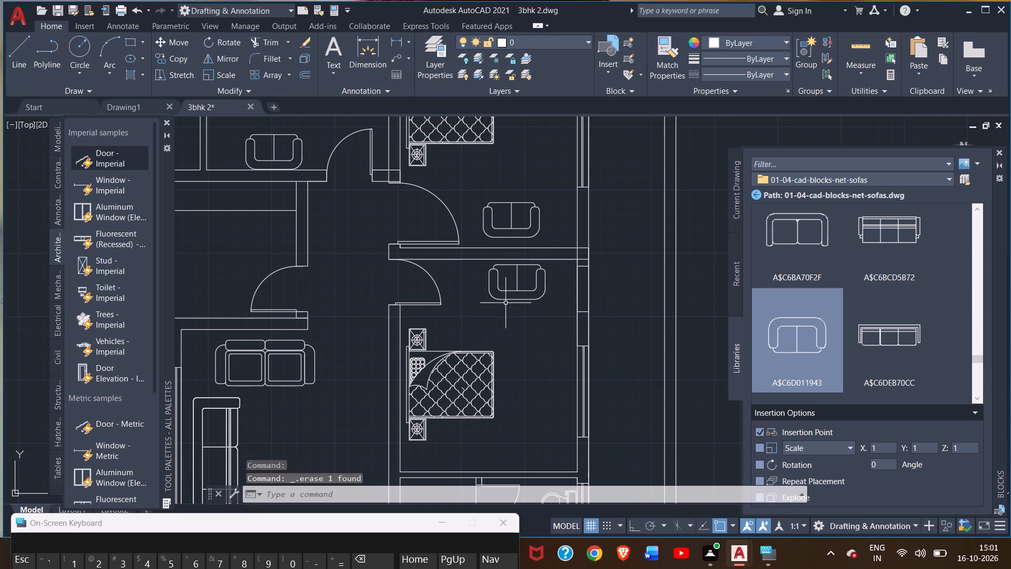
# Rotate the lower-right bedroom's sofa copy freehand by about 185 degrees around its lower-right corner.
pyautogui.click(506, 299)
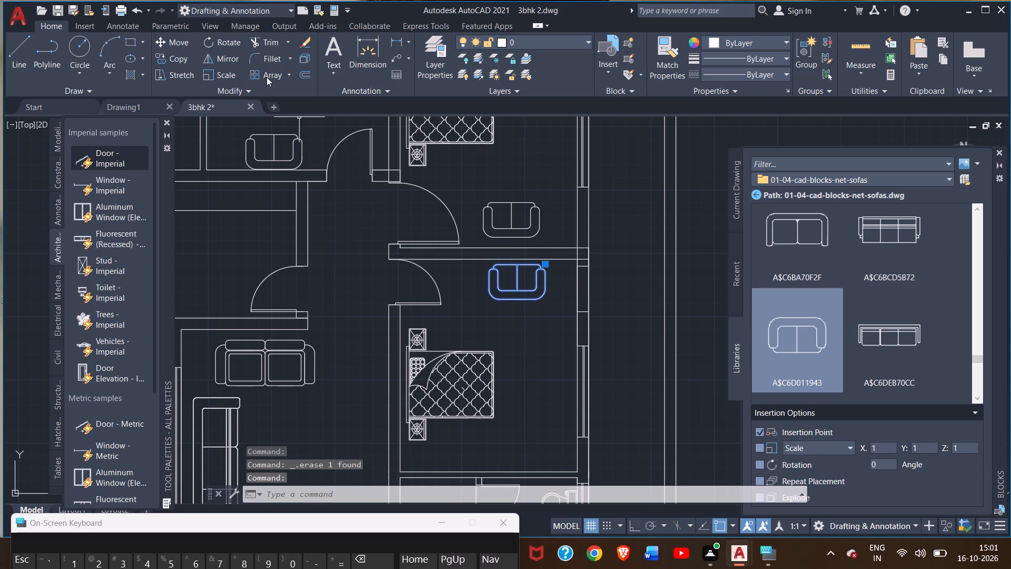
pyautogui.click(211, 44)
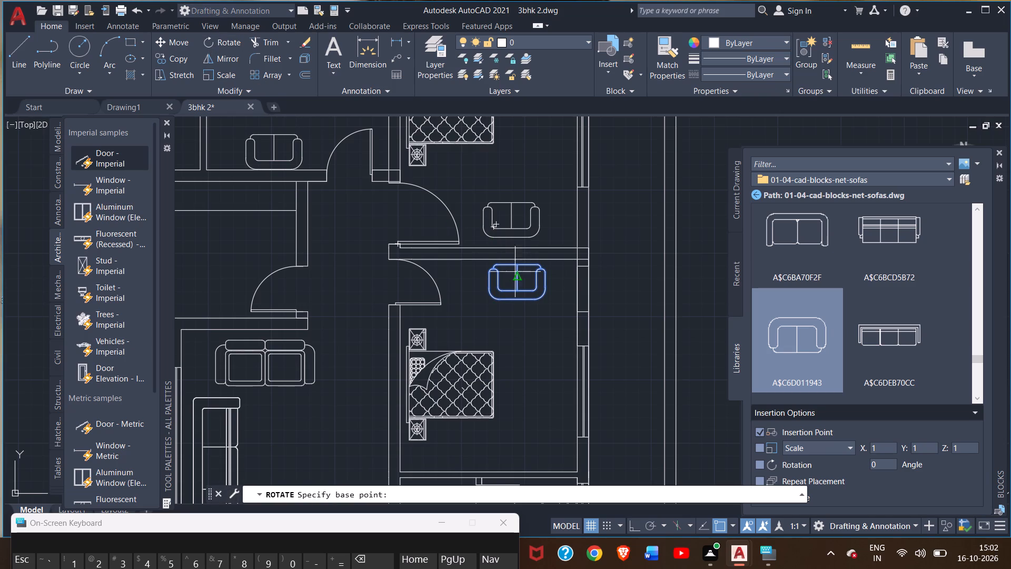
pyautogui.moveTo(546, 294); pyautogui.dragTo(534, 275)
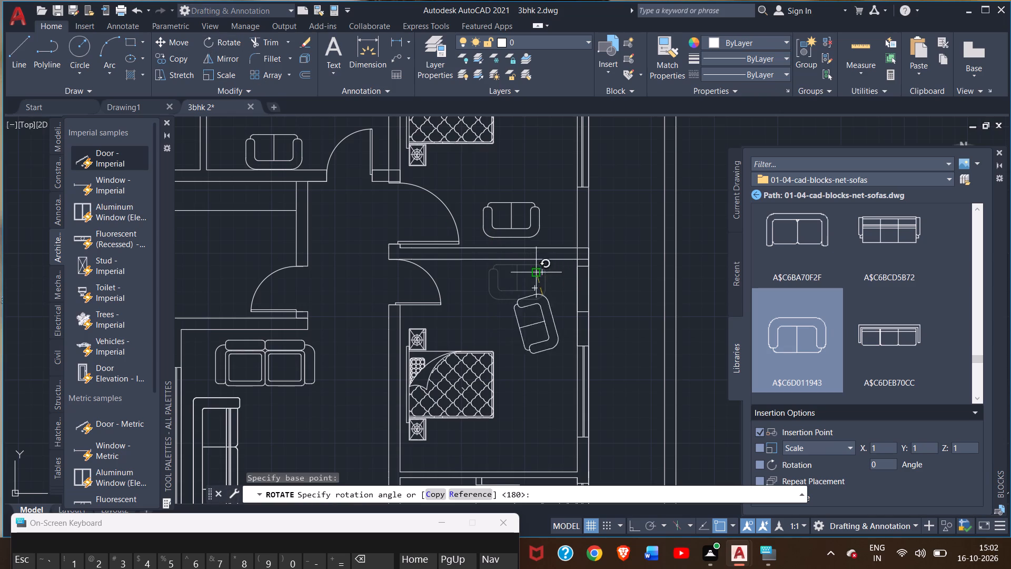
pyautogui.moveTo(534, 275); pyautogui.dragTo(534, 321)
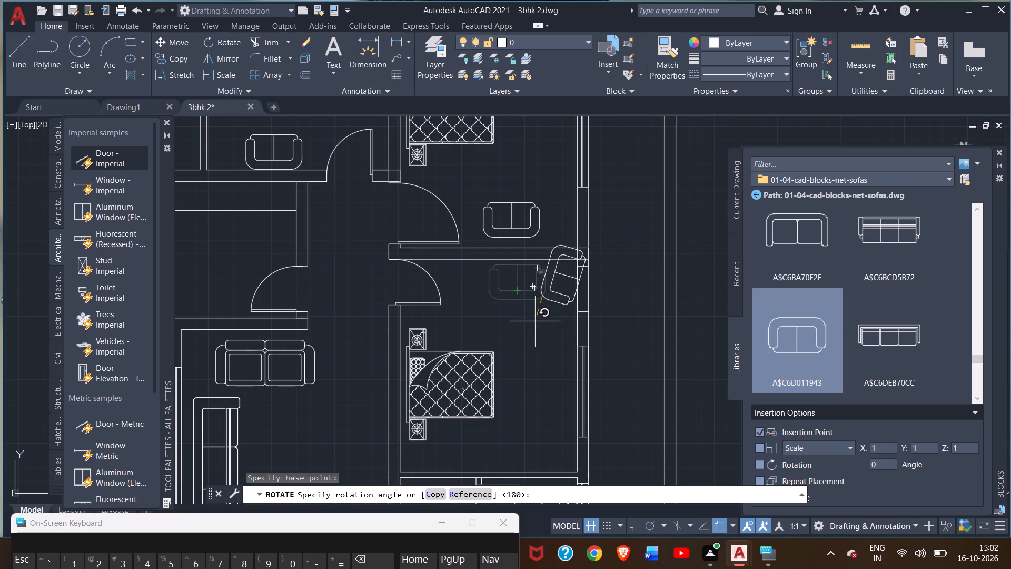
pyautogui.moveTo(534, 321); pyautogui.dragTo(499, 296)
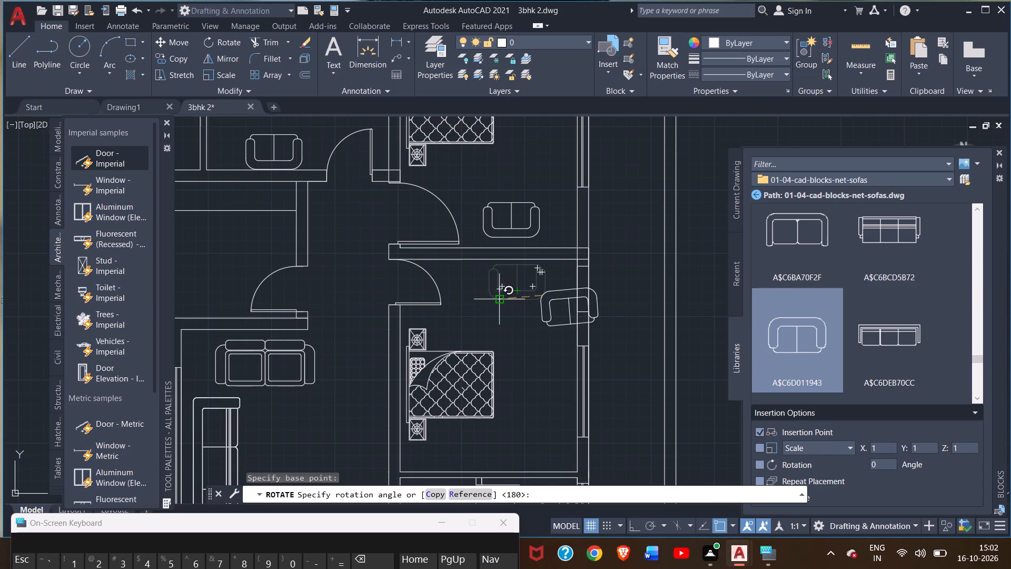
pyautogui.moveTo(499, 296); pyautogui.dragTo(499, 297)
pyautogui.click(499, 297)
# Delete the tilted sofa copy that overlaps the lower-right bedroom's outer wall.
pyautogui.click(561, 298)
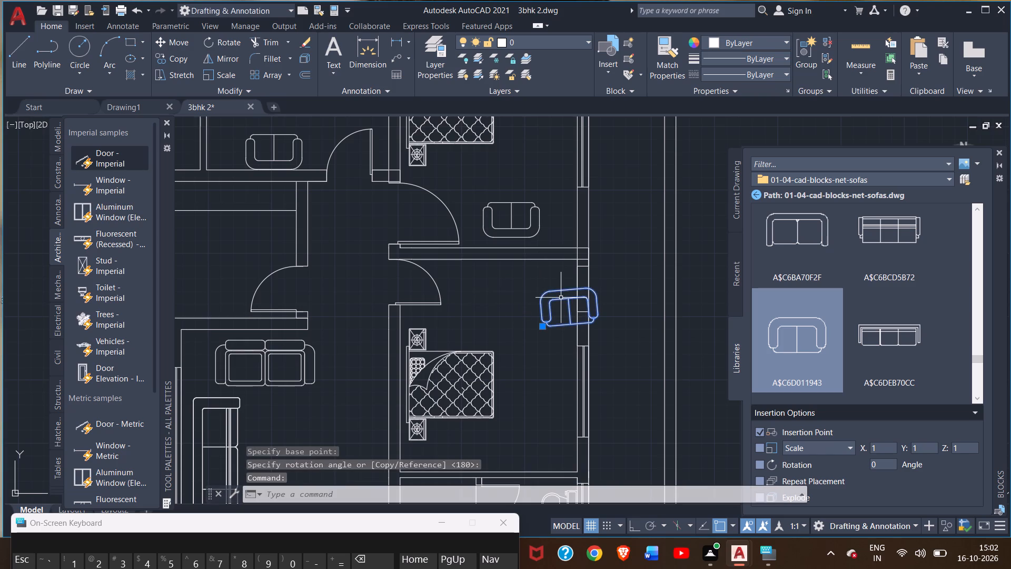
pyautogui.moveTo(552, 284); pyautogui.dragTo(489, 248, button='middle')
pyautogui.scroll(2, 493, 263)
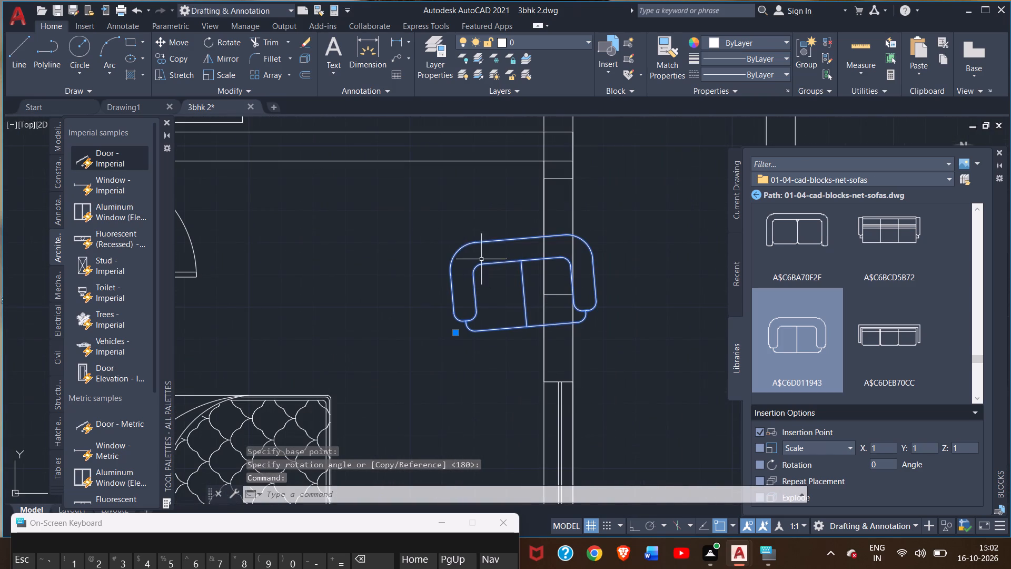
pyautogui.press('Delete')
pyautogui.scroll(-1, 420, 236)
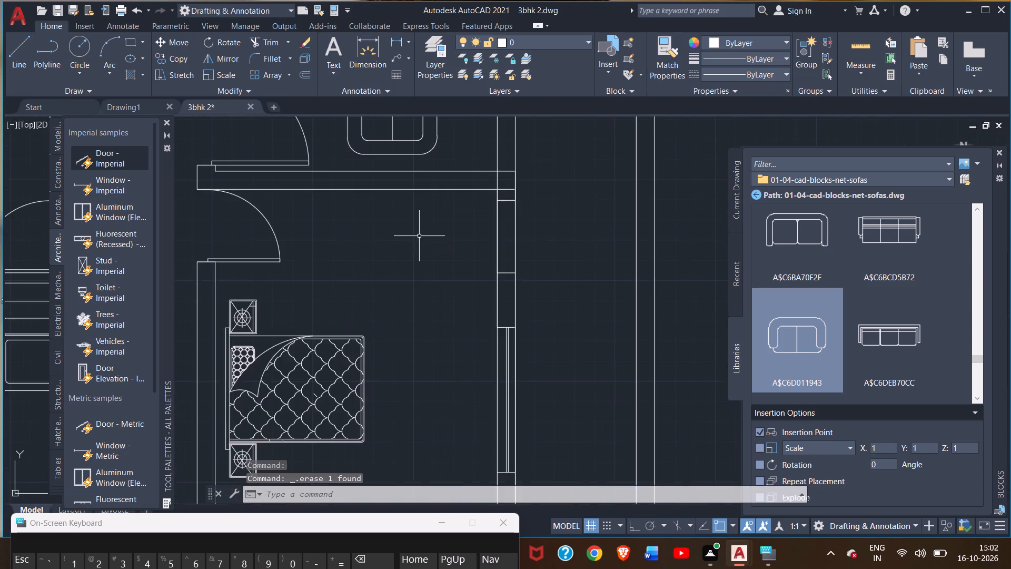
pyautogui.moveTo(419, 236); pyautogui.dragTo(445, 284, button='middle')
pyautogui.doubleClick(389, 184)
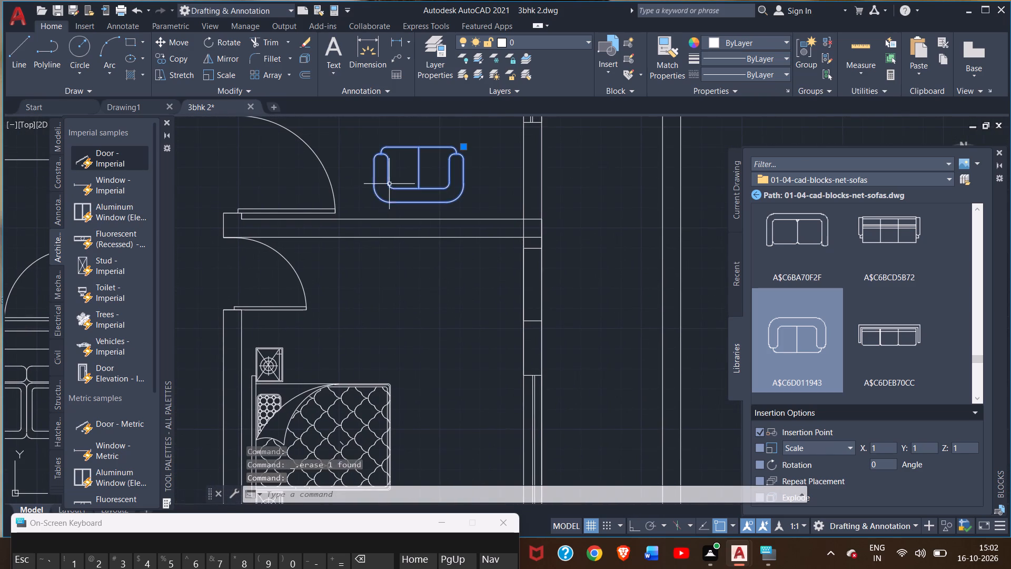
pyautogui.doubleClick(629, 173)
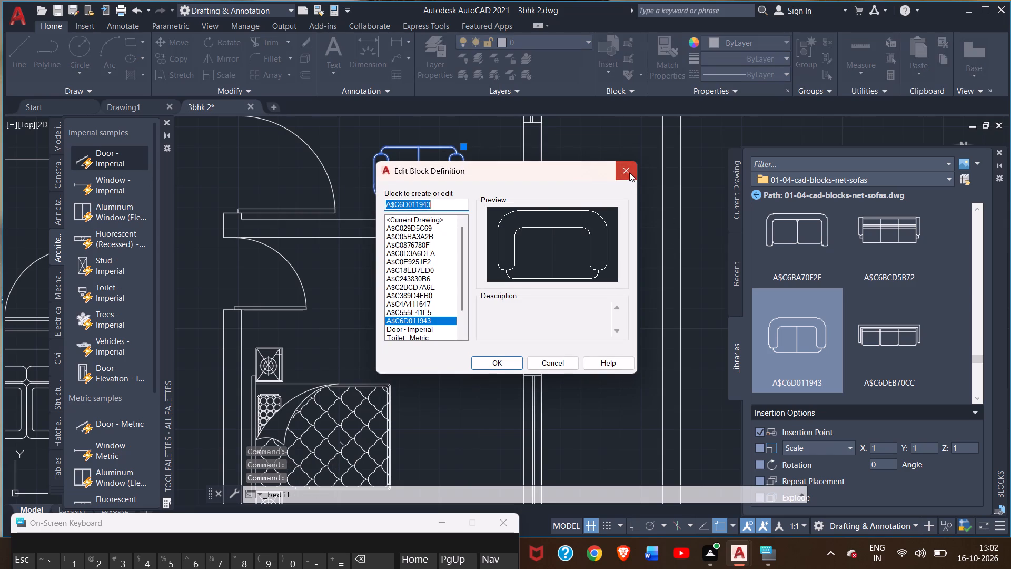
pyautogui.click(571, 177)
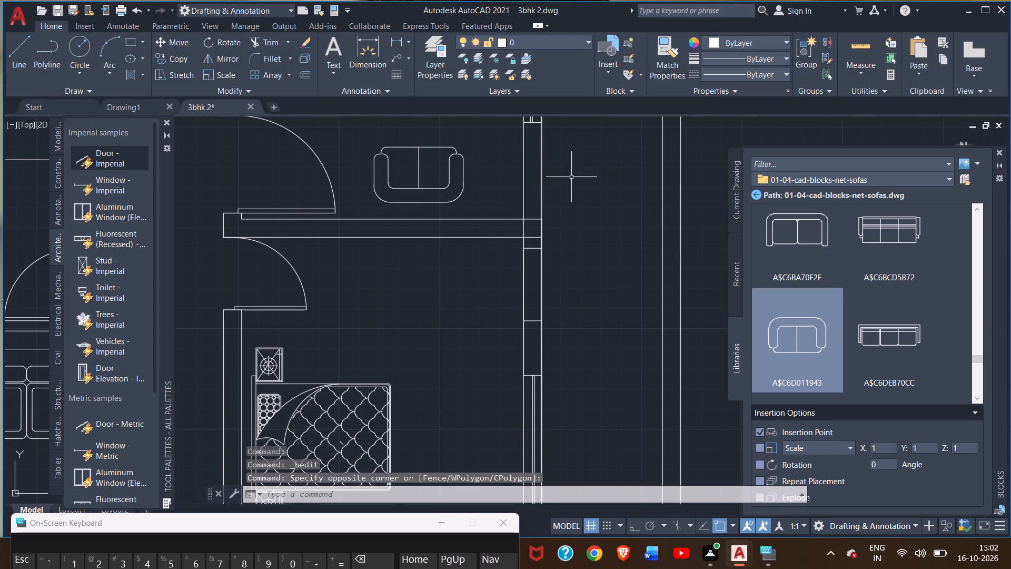
# Copy the upper-right bedroom's rounded two-seat sofa straight down into the bedroom below, just under the dividing wall.
pyautogui.click(462, 180)
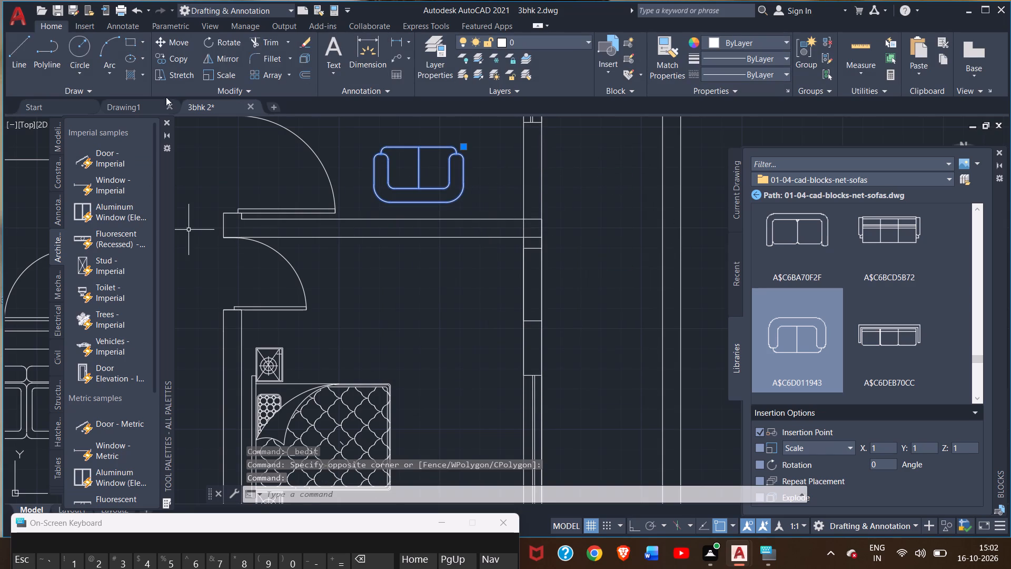
pyautogui.click(192, 56)
pyautogui.click(187, 61)
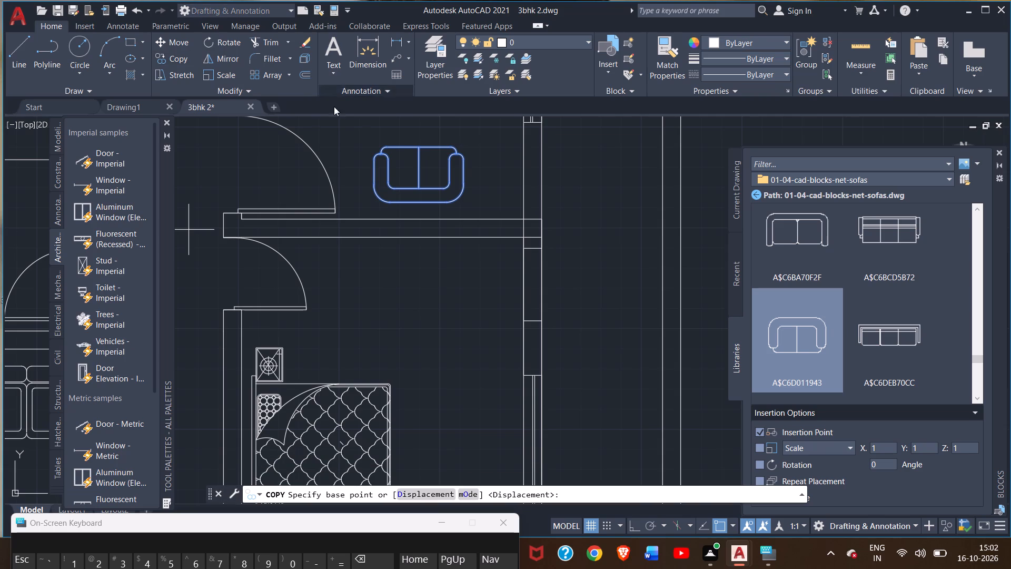
pyautogui.moveTo(418, 187); pyautogui.dragTo(424, 270)
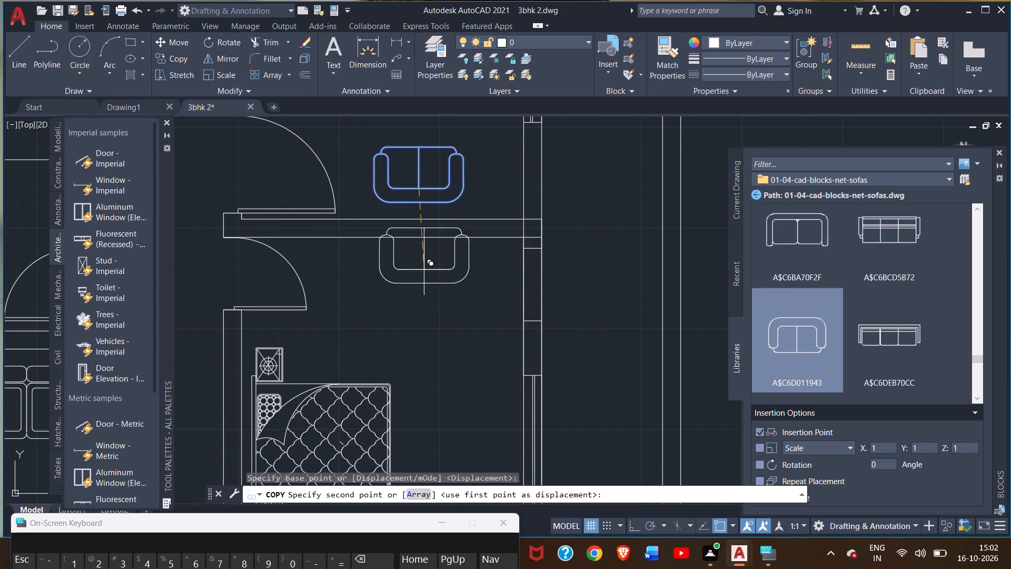
pyautogui.moveTo(424, 270); pyautogui.dragTo(420, 296)
pyautogui.click(420, 296)
pyautogui.click(420, 296)
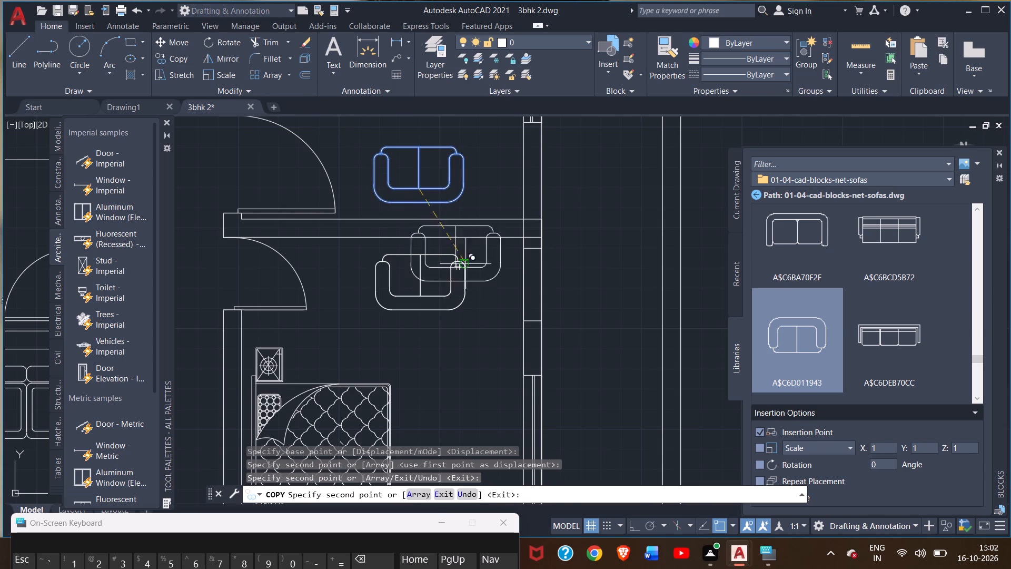
pyautogui.rightClick(482, 252)
pyautogui.click(498, 257)
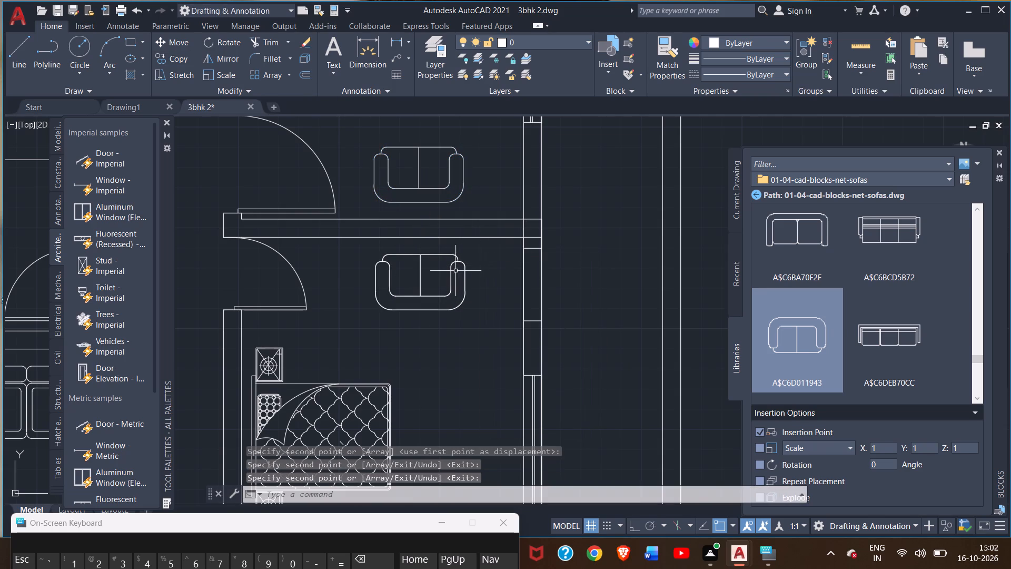
# Rotate the lower-right bedroom's sofa copy freehand by roughly half a turn around its upper-right corner.
pyautogui.doubleClick(457, 260)
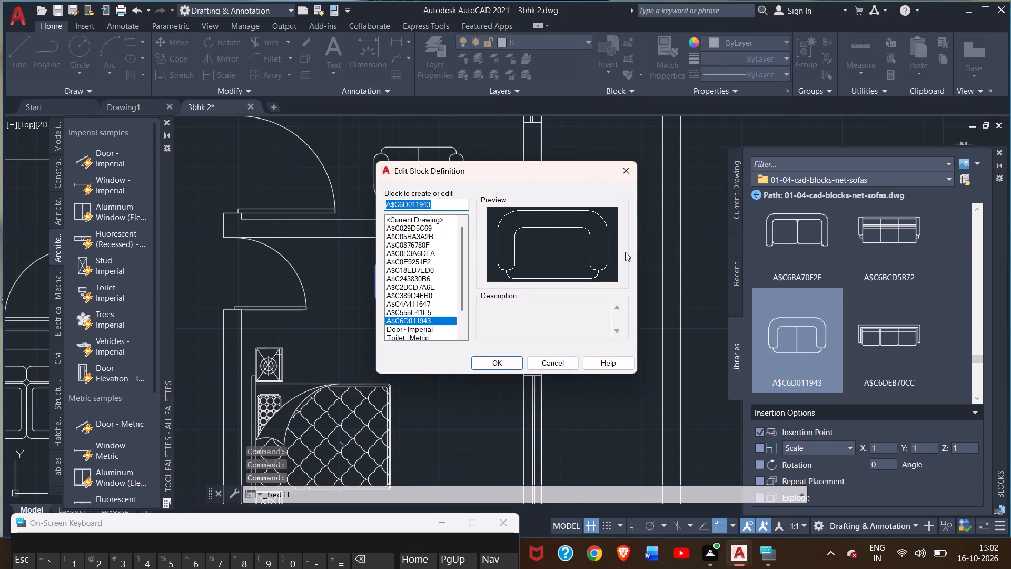
pyautogui.click(629, 172)
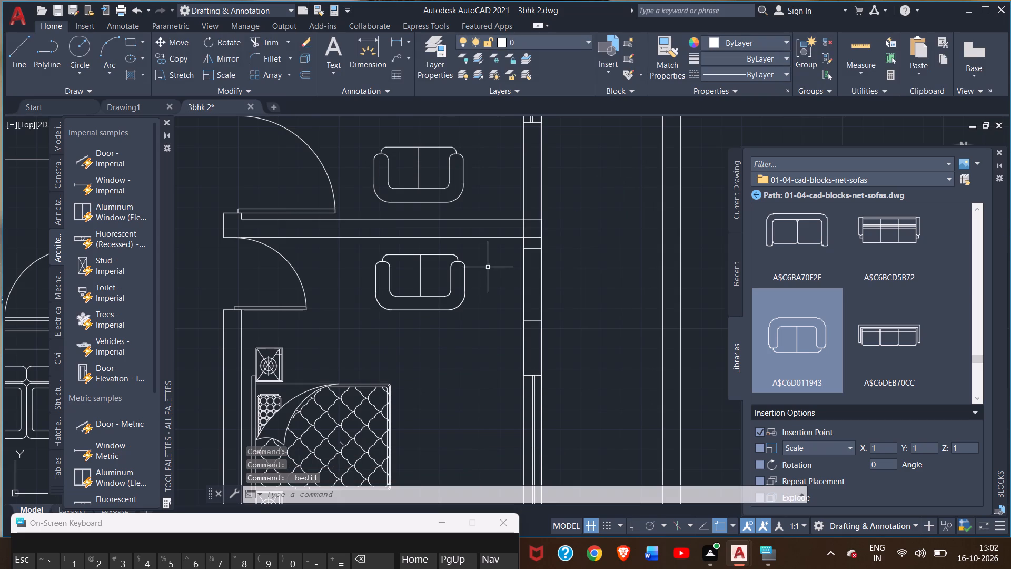
pyautogui.click(465, 263)
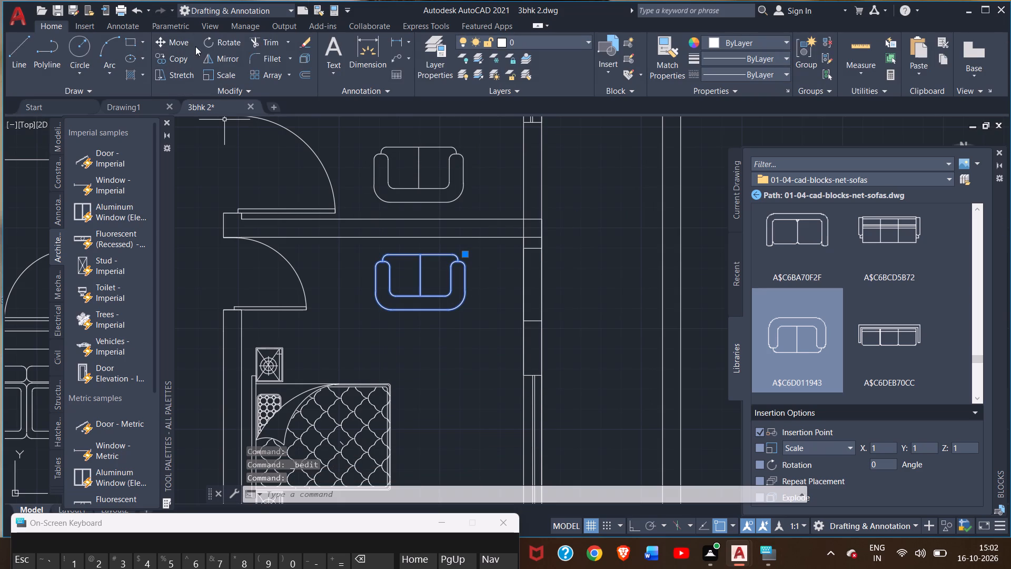
pyautogui.click(212, 41)
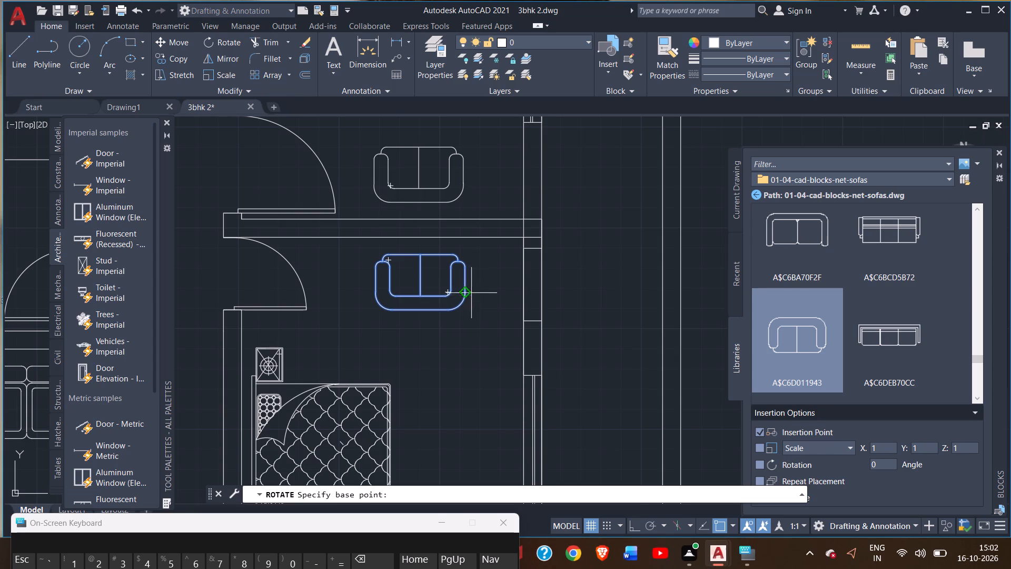
pyautogui.moveTo(459, 262); pyautogui.dragTo(464, 267)
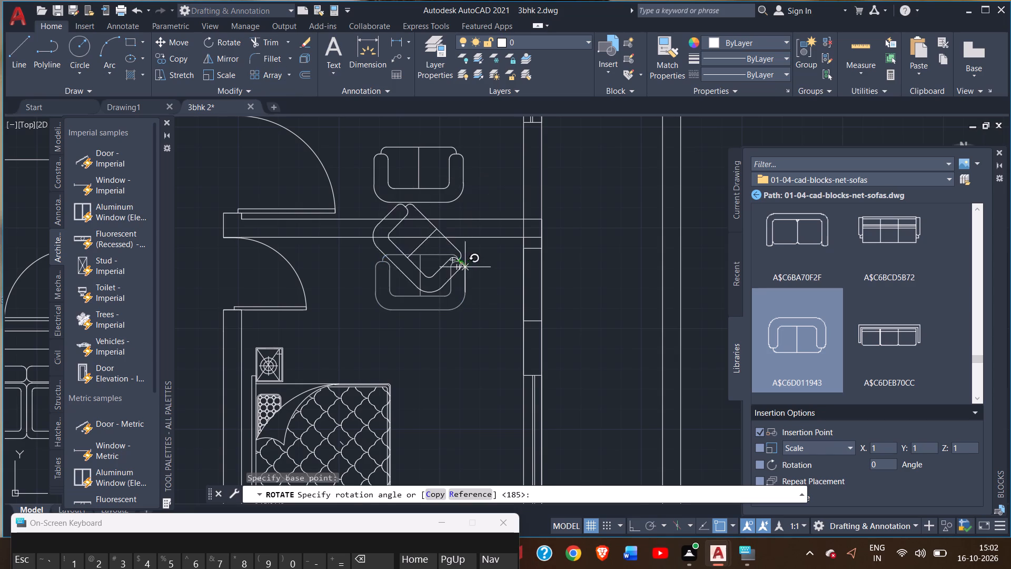
pyautogui.moveTo(464, 267); pyautogui.dragTo(336, 248)
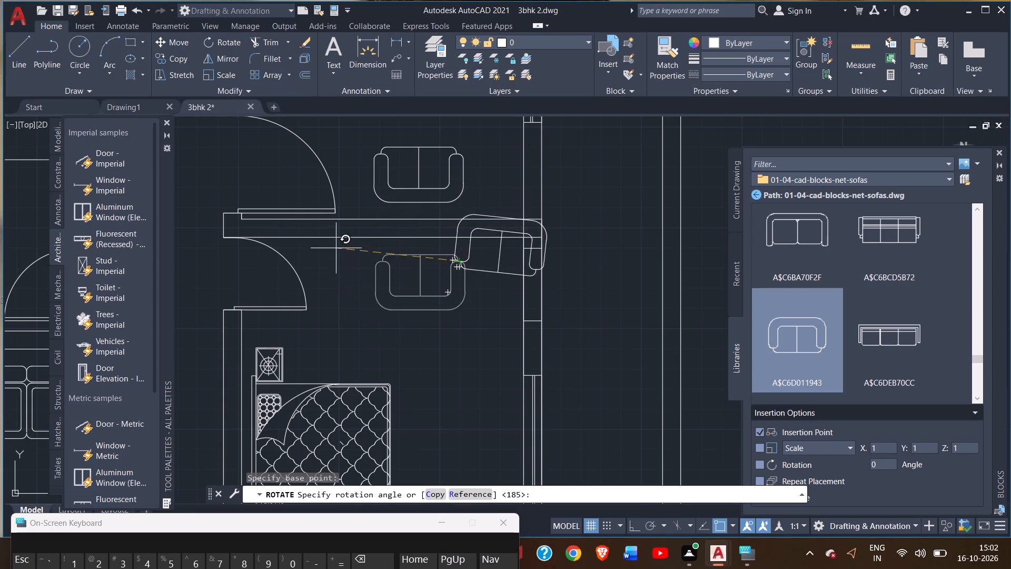
pyautogui.moveTo(336, 248); pyautogui.dragTo(340, 244)
pyautogui.click(340, 244)
pyautogui.moveTo(340, 244); pyautogui.dragTo(343, 252)
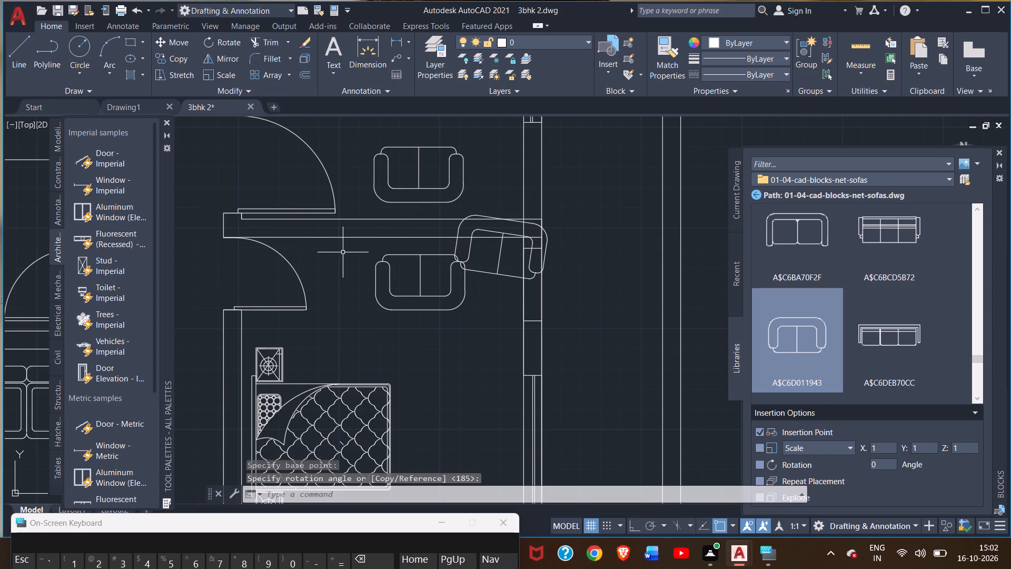
# Delete the tilted two-seat sofa copy that overlaps the outer wall at the lower-right bedroom's upper corner.
pyautogui.moveTo(343, 252); pyautogui.dragTo(343, 253)
pyautogui.doubleClick(469, 253)
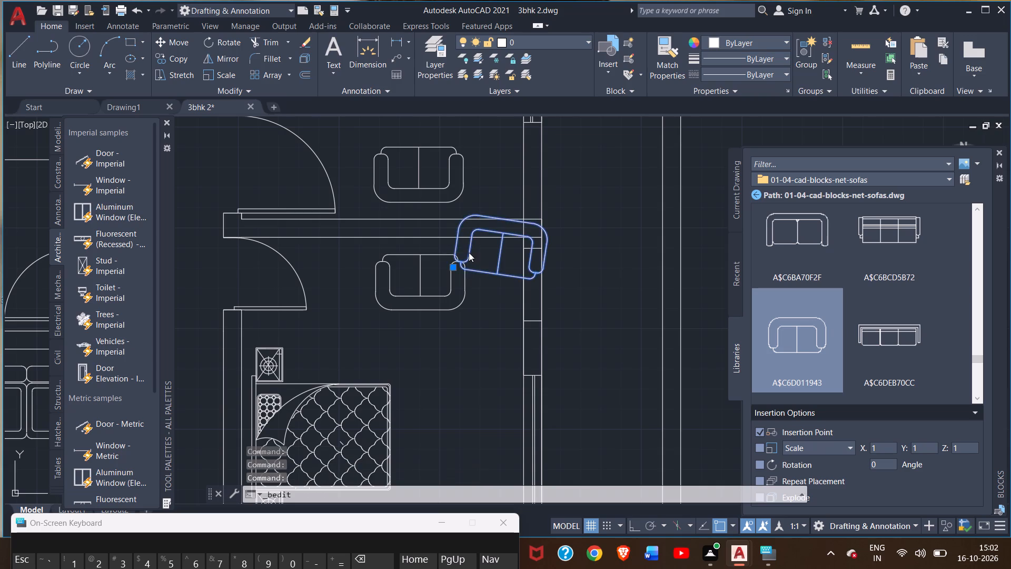
pyautogui.click(626, 168)
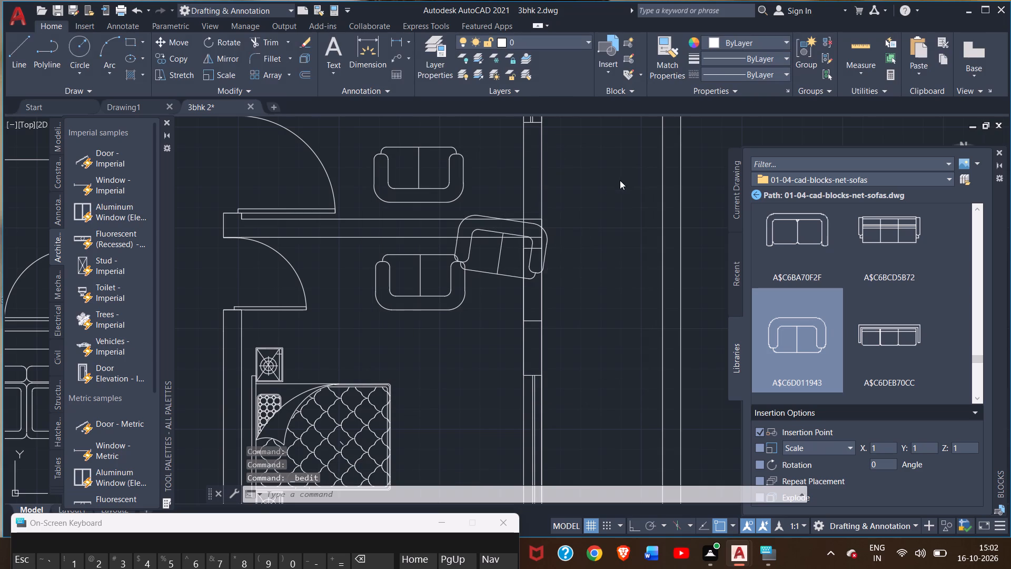
pyautogui.doubleClick(469, 247)
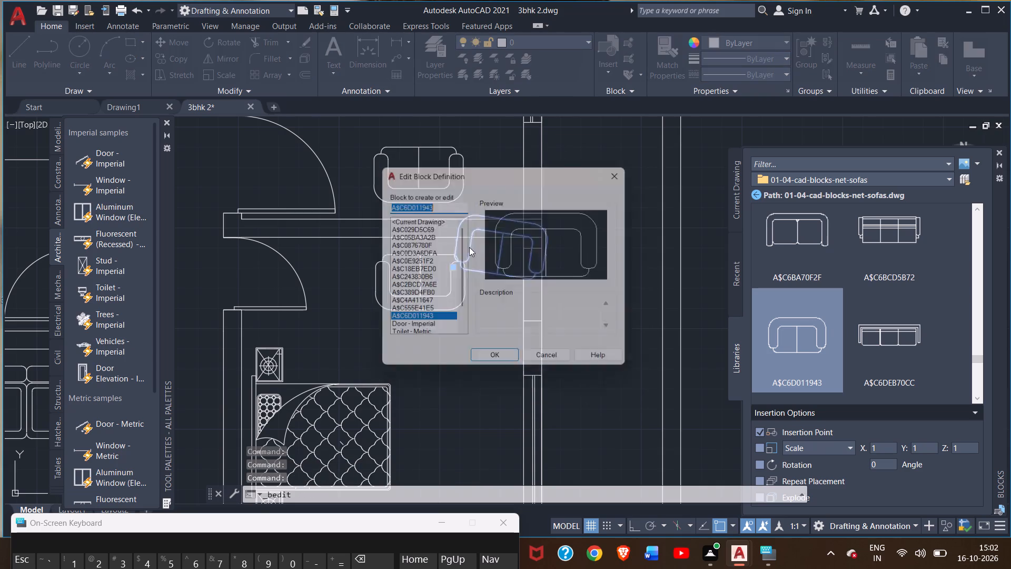
pyautogui.press('Delete')
pyautogui.click(628, 168)
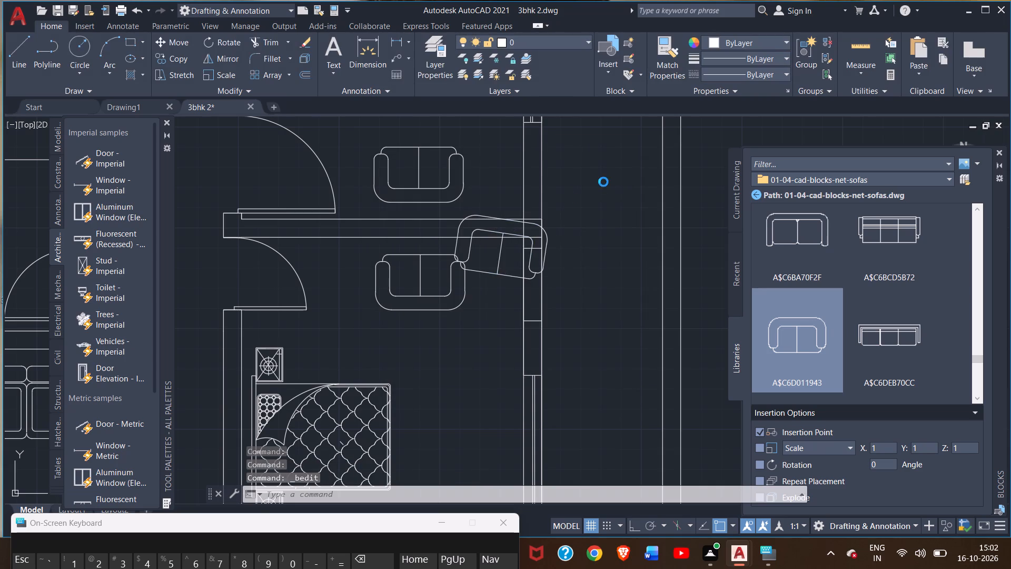
pyautogui.click(471, 247)
pyautogui.press('Delete')
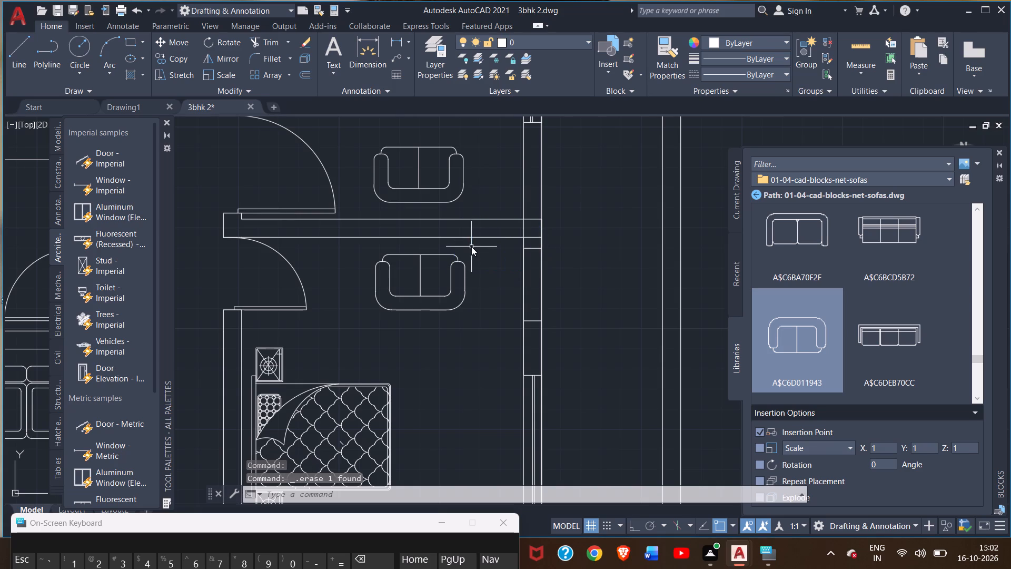
# Rotate the lower-right bedroom's remaining two-seat sofa freehand by roughly half a turn around a point on its left edge.
pyautogui.click(459, 262)
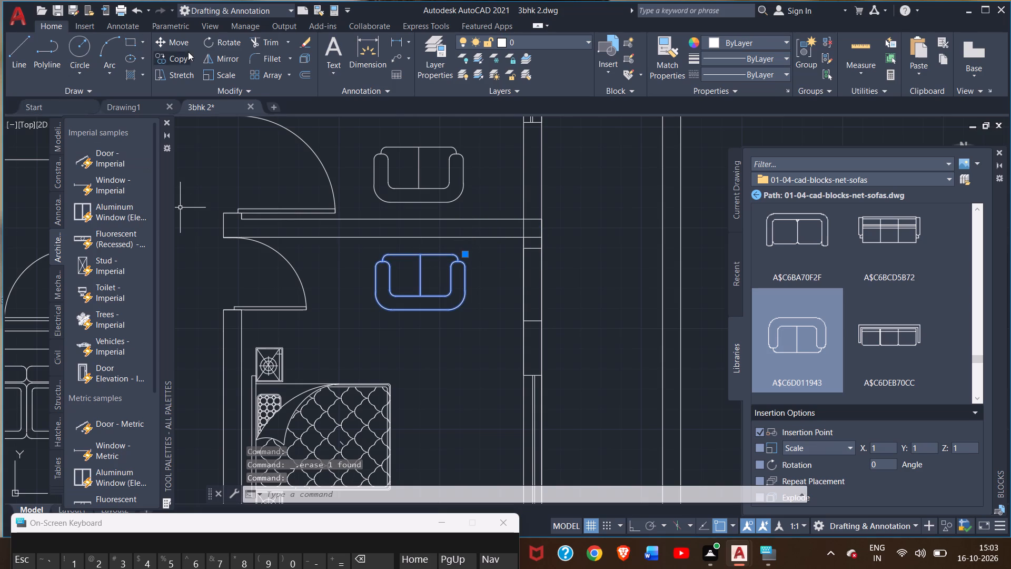
pyautogui.click(215, 42)
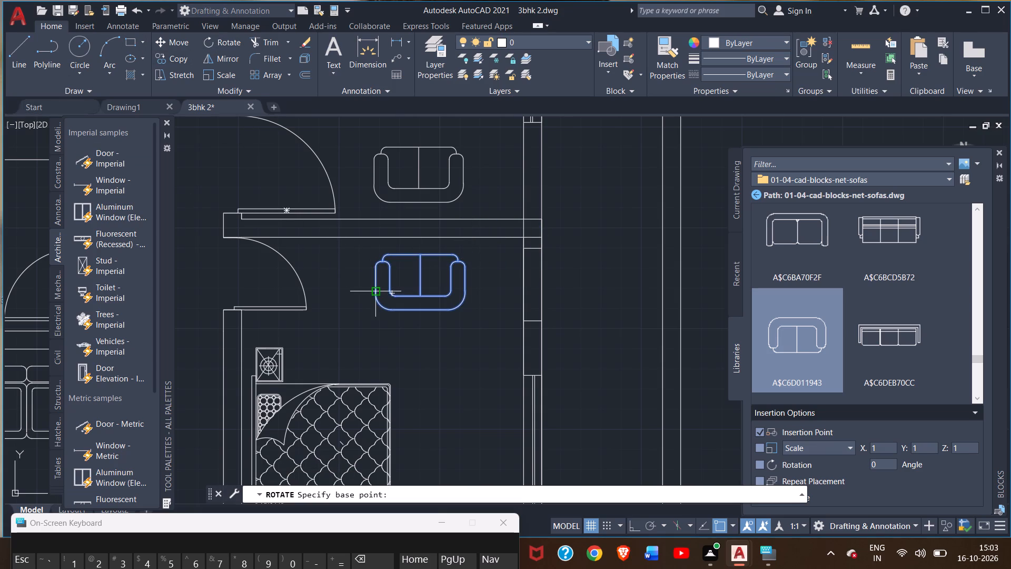
pyautogui.moveTo(373, 293); pyautogui.dragTo(364, 289)
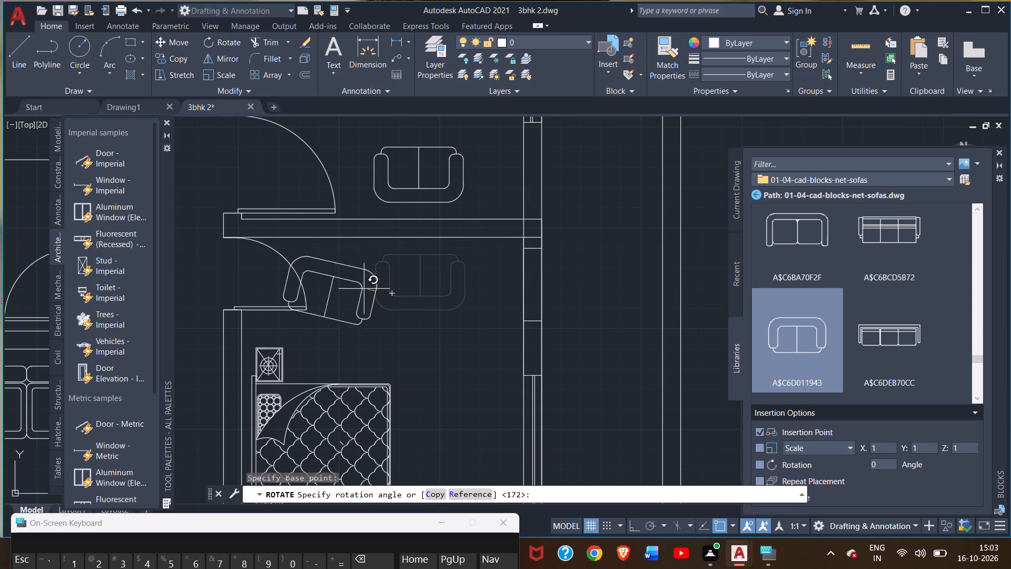
pyautogui.moveTo(364, 289); pyautogui.dragTo(362, 291)
pyautogui.click(362, 291)
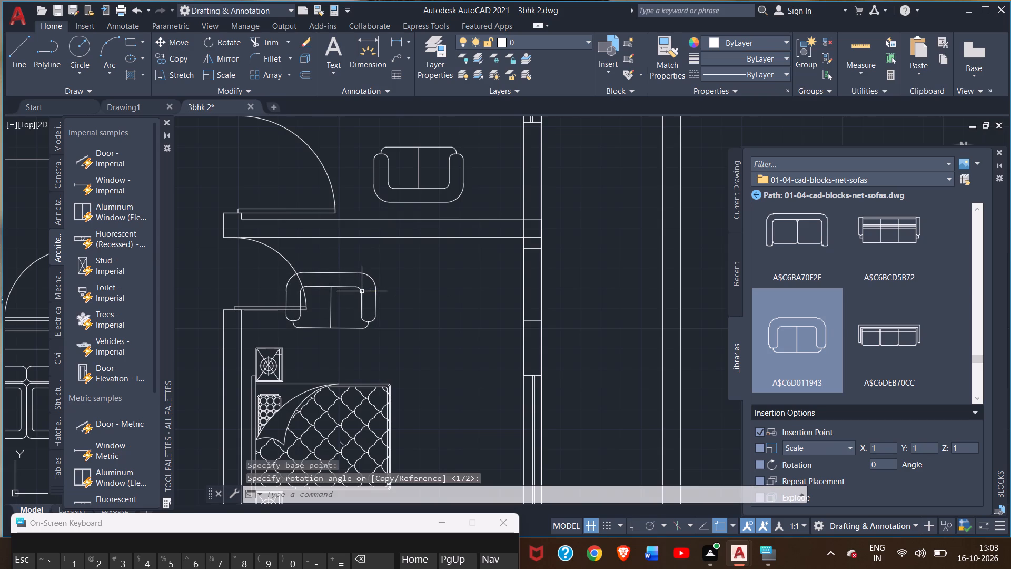
# Move the rotated sofa away from the lower-right bedroom's door swing to just under the dividing wall.
pyautogui.click(368, 276)
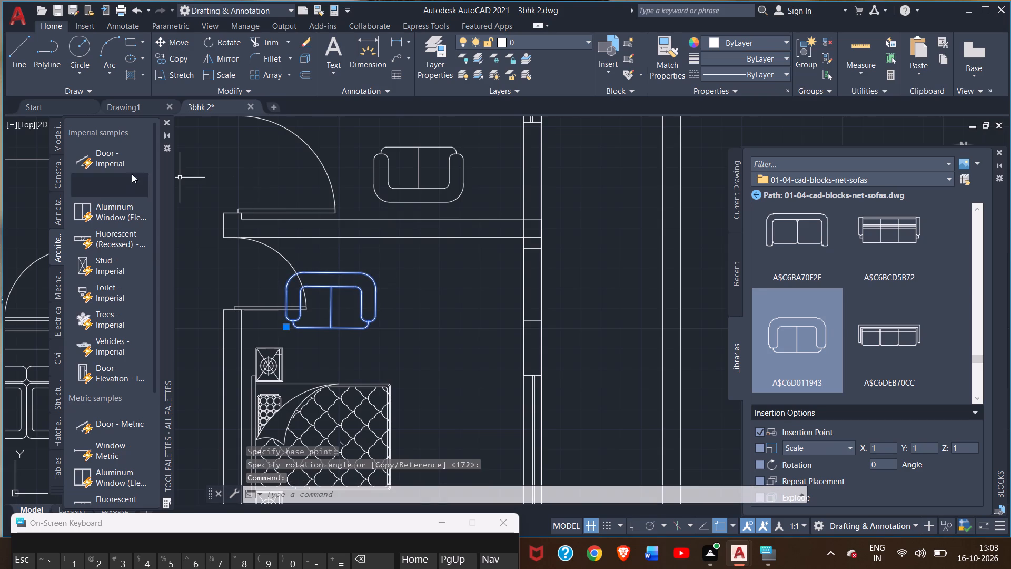
pyautogui.click(167, 43)
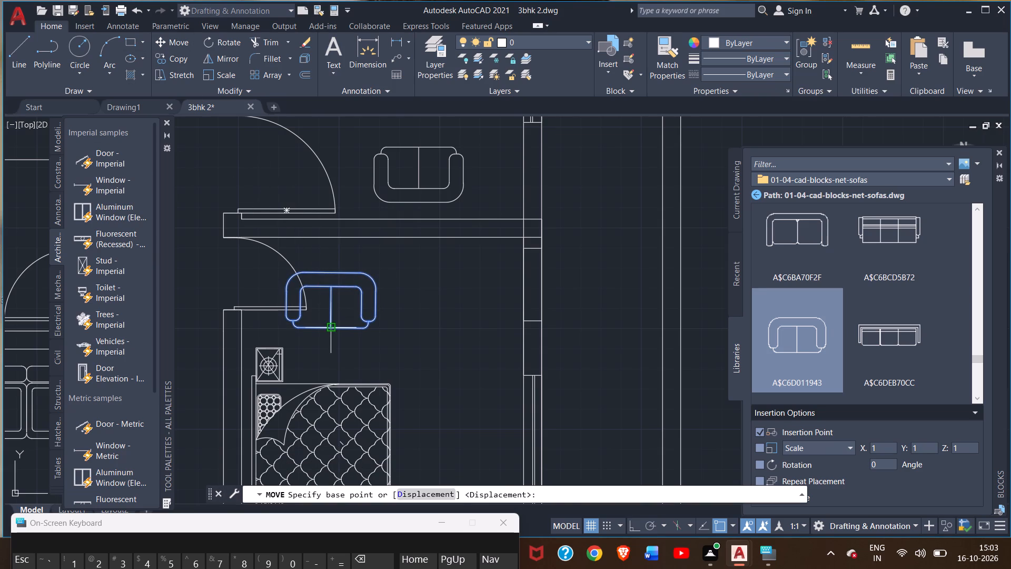
pyautogui.moveTo(331, 329); pyautogui.dragTo(409, 306)
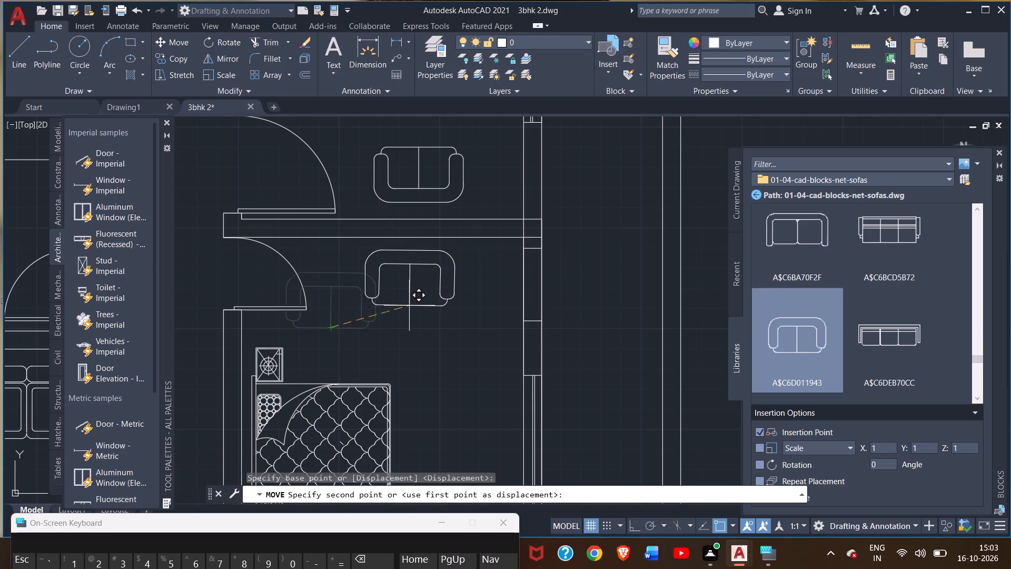
pyautogui.moveTo(409, 306); pyautogui.dragTo(409, 304)
pyautogui.moveTo(409, 302); pyautogui.dragTo(415, 301)
pyautogui.tripleClick(415, 301)
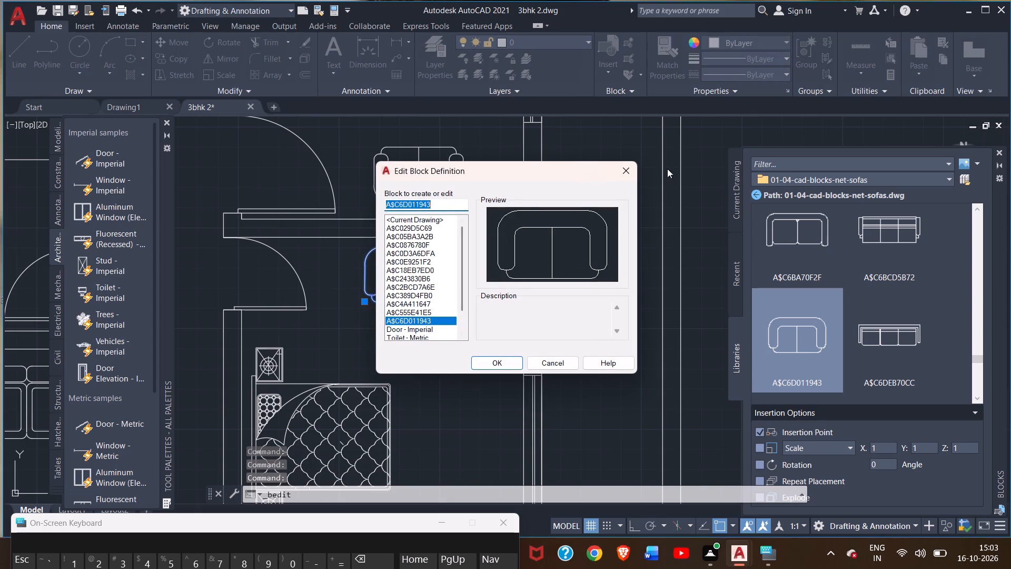
pyautogui.doubleClick(629, 177)
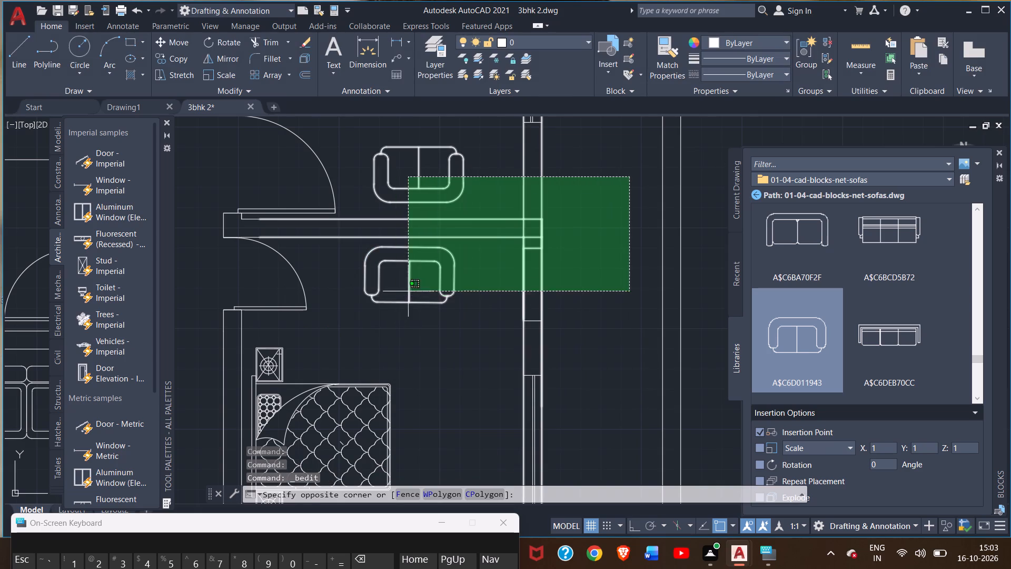
pyautogui.doubleClick(567, 259)
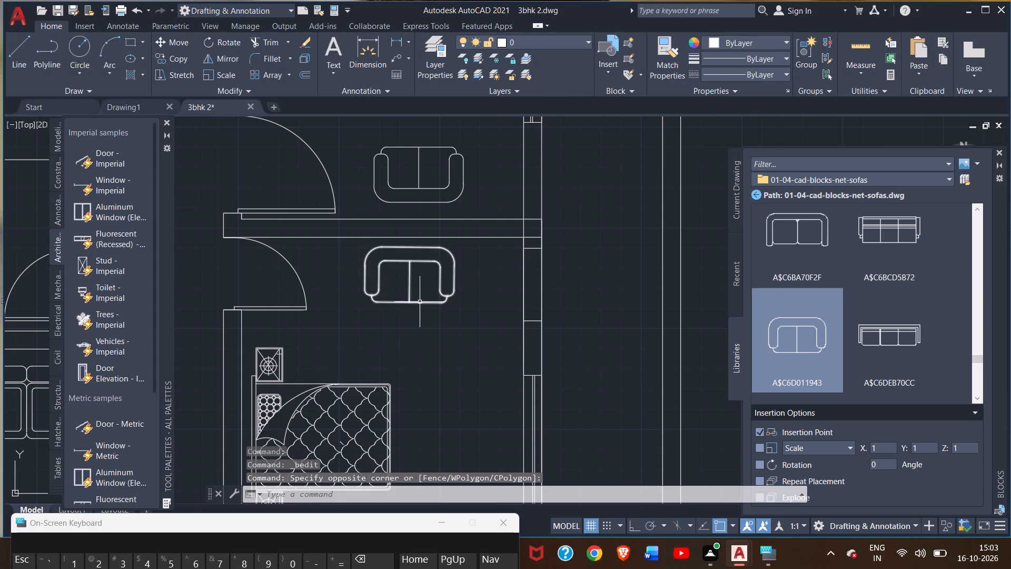
# Shift the lower-right bedroom's sofa slightly right so it sits directly below the upper bedroom's sofa.
pyautogui.click(420, 302)
pyautogui.click(165, 43)
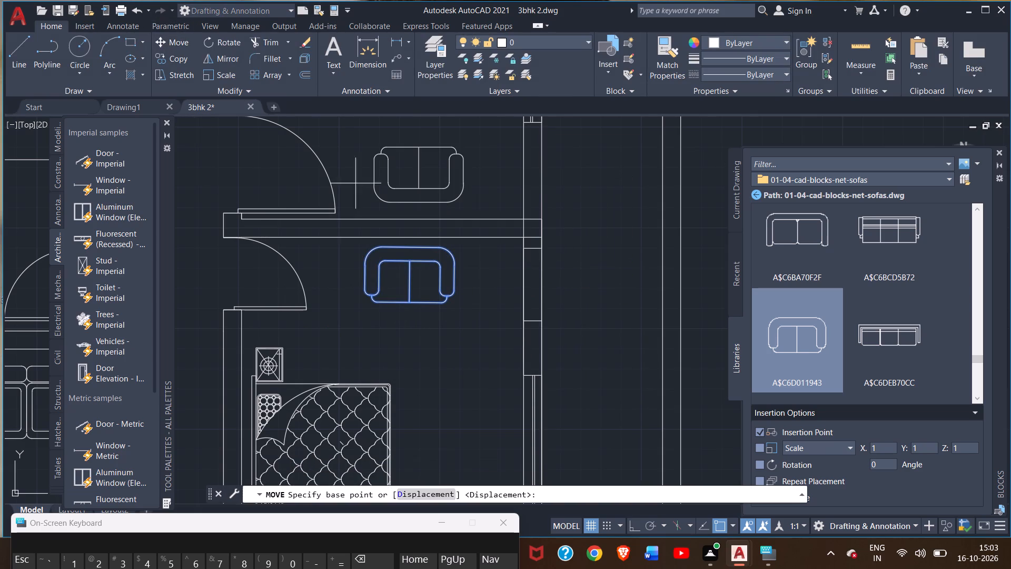
pyautogui.moveTo(410, 299); pyautogui.dragTo(409, 299)
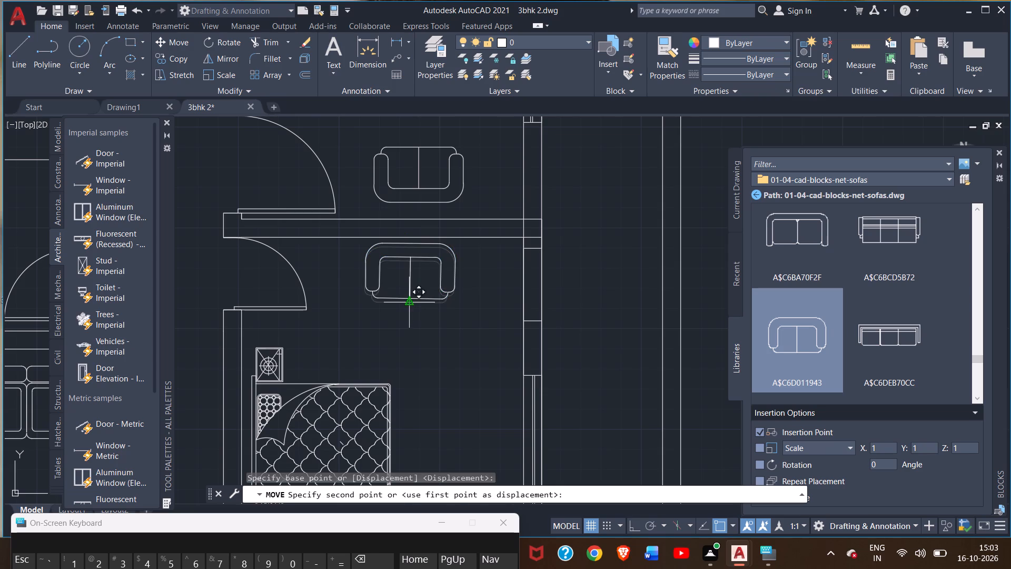
pyautogui.moveTo(409, 299); pyautogui.dragTo(422, 297)
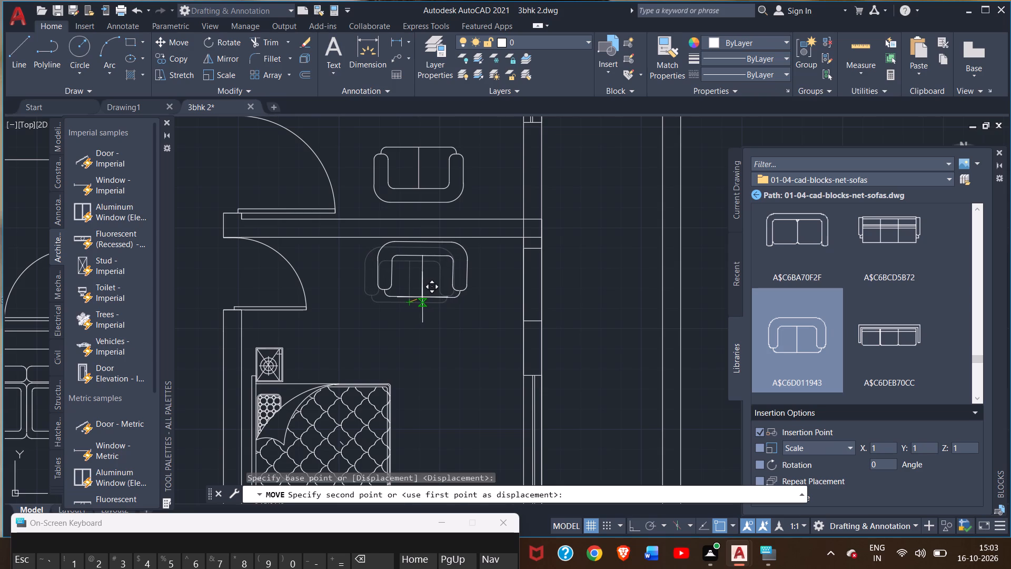
pyautogui.moveTo(422, 297); pyautogui.dragTo(421, 296)
pyautogui.moveTo(420, 296); pyautogui.dragTo(419, 311)
pyautogui.click(419, 311)
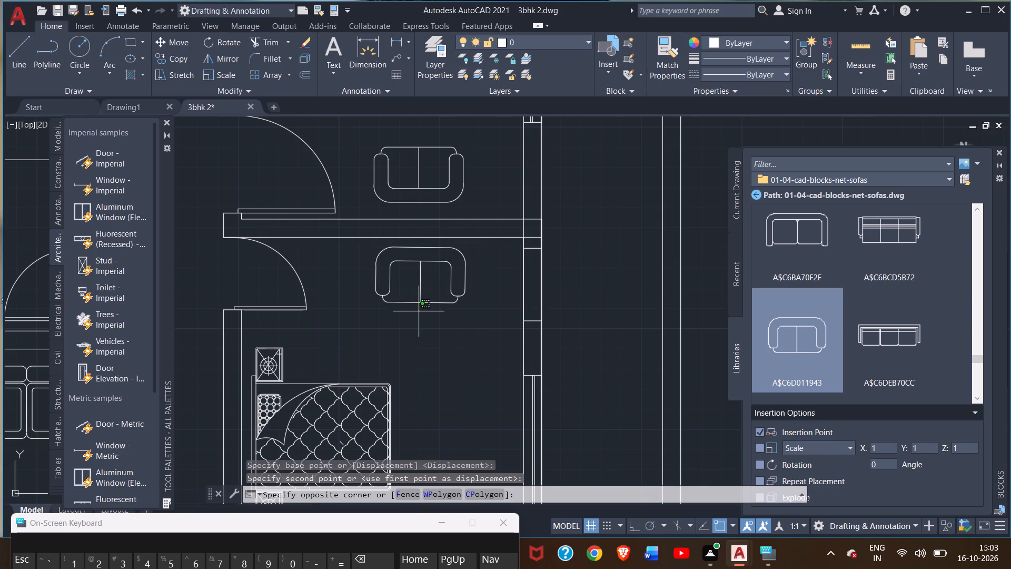
pyautogui.click(454, 332)
# Review the furniture layout across the bedrooms, living rooms, staircase and truck parking.
pyautogui.scroll(-1, 448, 358)
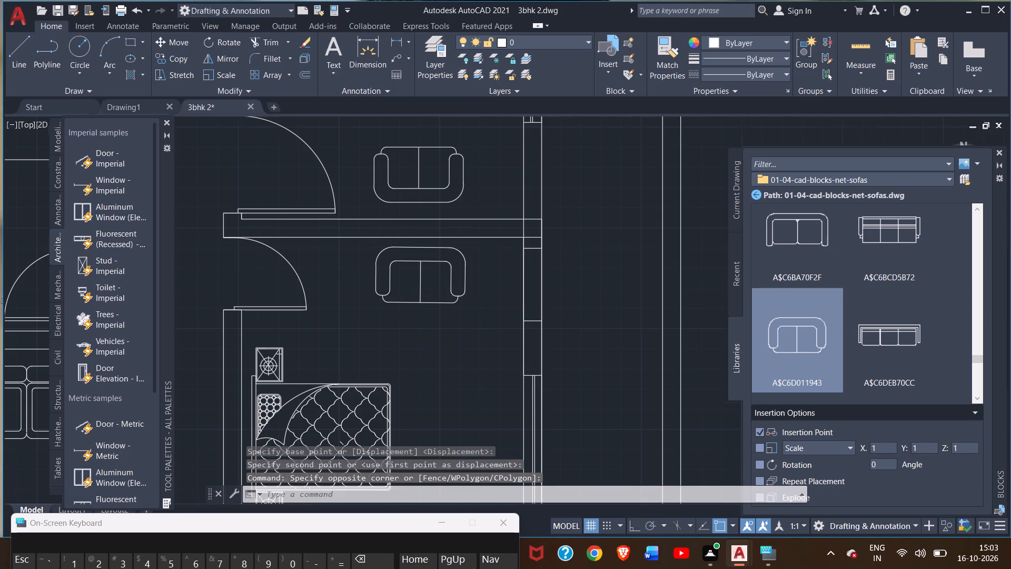
pyautogui.scroll(-1, 448, 358)
pyautogui.moveTo(448, 358); pyautogui.dragTo(481, 309, button='middle')
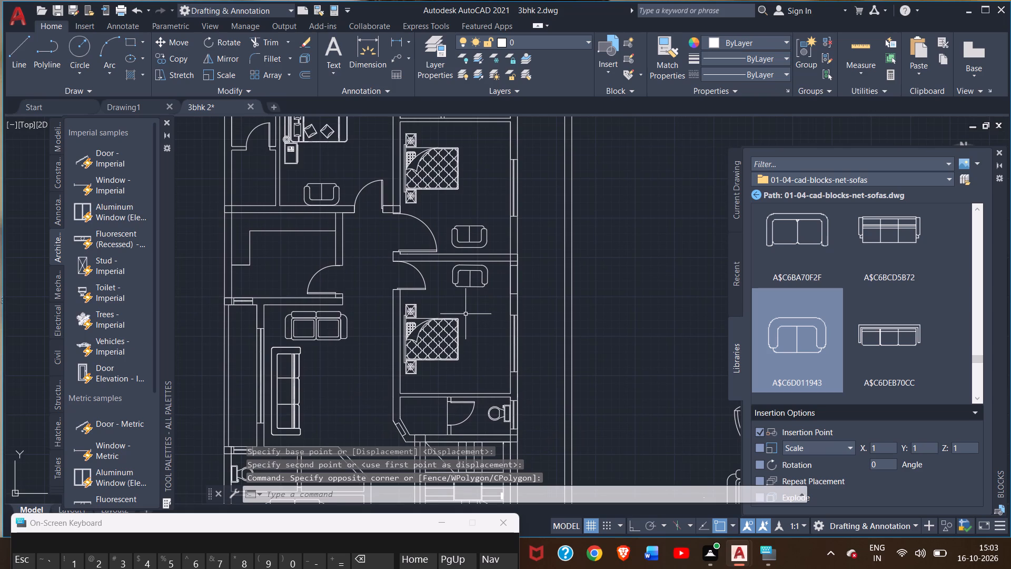
pyautogui.scroll(-1, 465, 313)
pyautogui.moveTo(465, 313); pyautogui.dragTo(499, 242, button='middle')
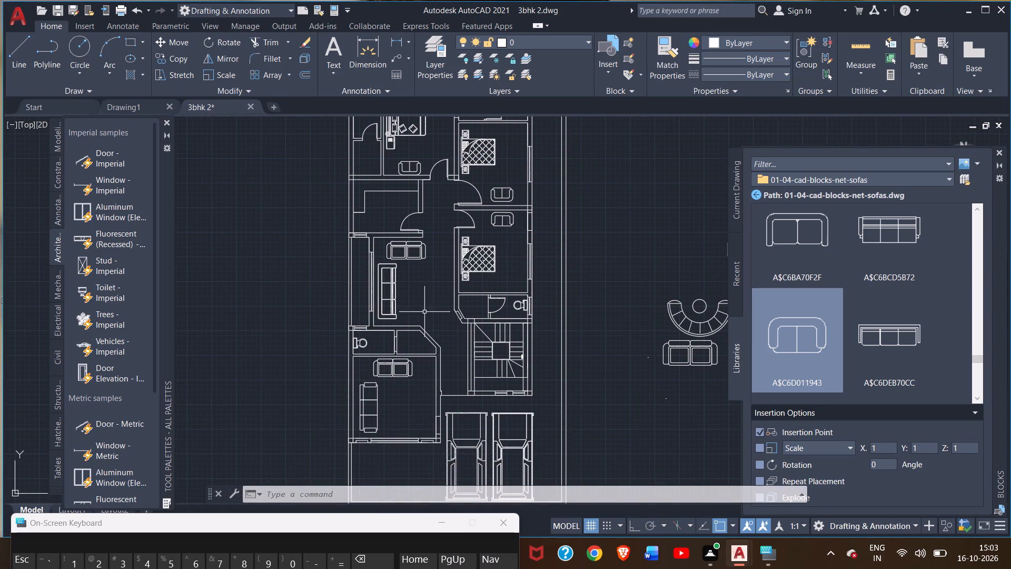
pyautogui.moveTo(426, 311); pyautogui.dragTo(434, 218, button='middle')
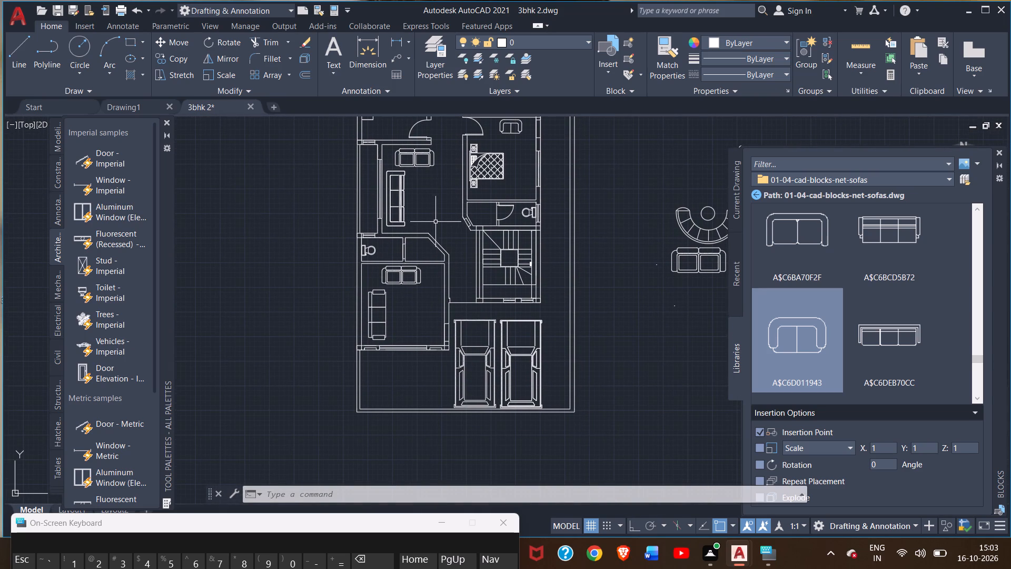
pyautogui.moveTo(617, 247); pyautogui.dragTo(603, 313, button='middle')
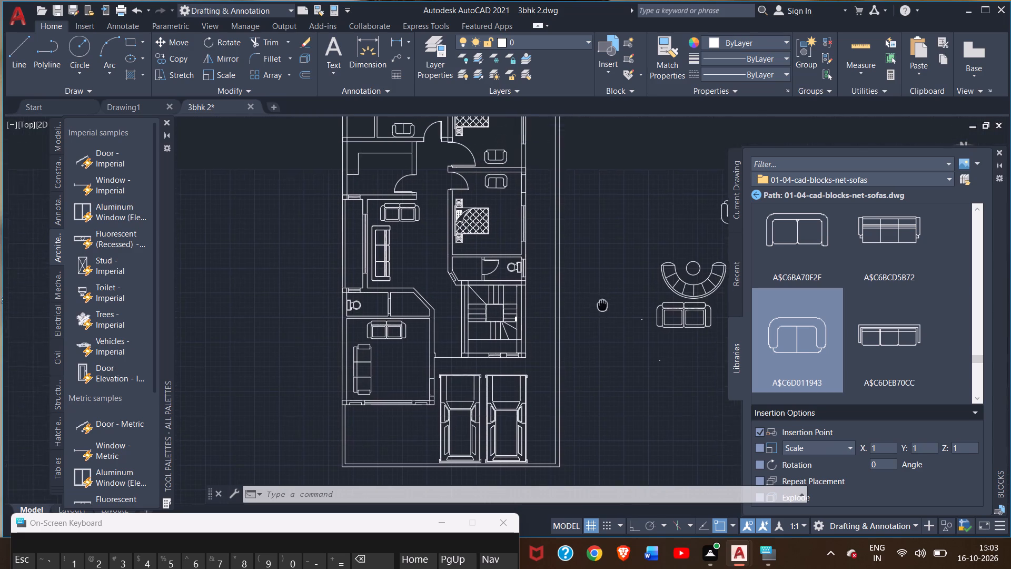
pyautogui.moveTo(603, 313); pyautogui.dragTo(608, 328, button='middle')
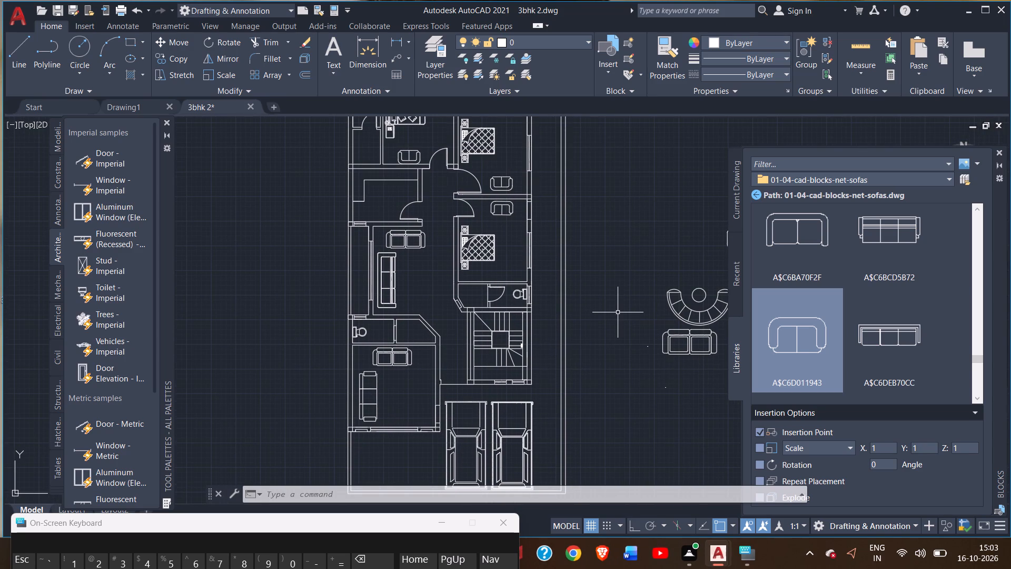
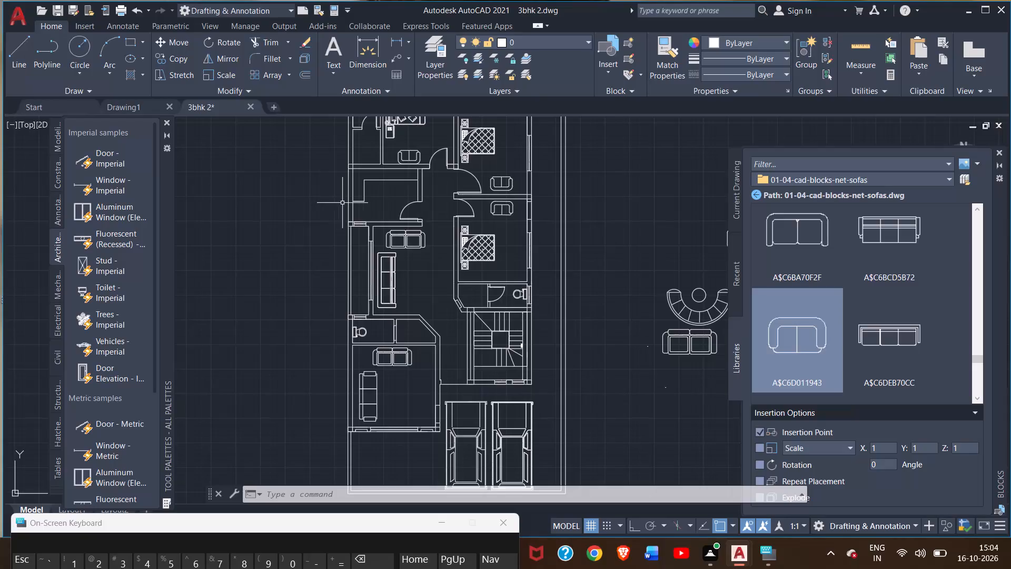
# Examine the furnished floor plan from the upper bedrooms down to the living room, staircase and parking area.
pyautogui.scroll(2, 361, 197)
pyautogui.scroll(-1, 368, 212)
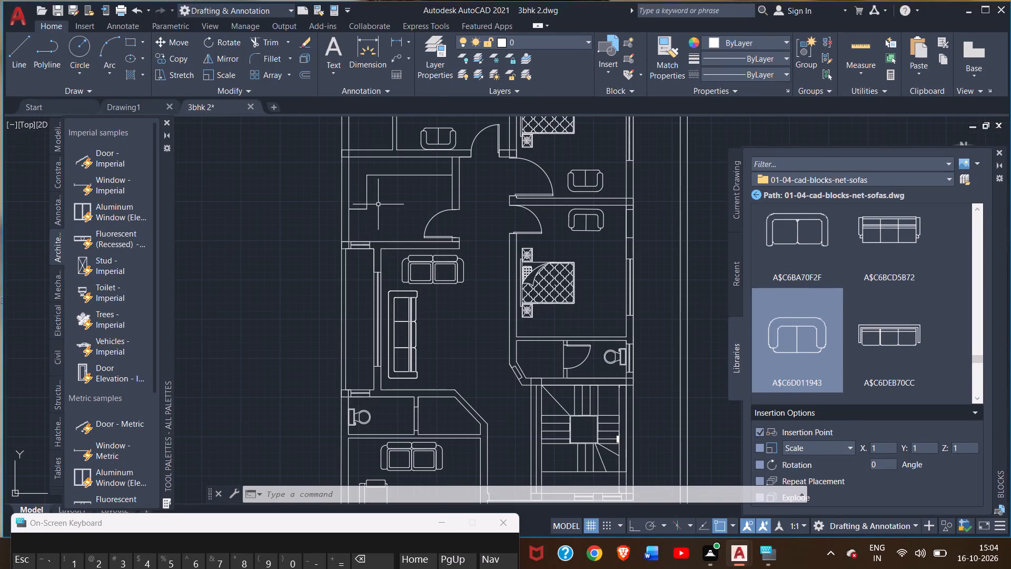
pyautogui.moveTo(378, 204); pyautogui.dragTo(394, 308, button='middle')
pyautogui.scroll(-1, 394, 308)
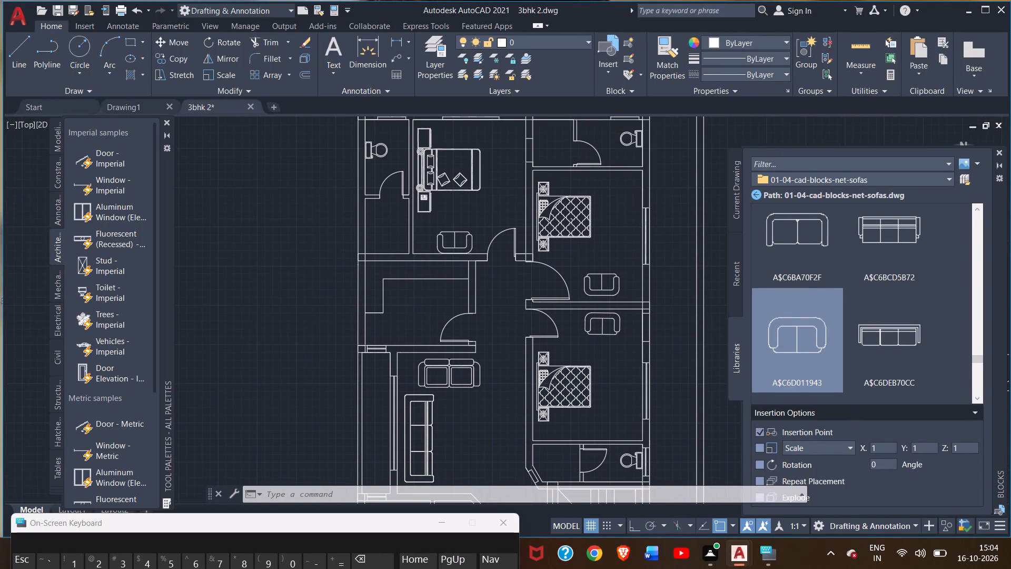
pyautogui.moveTo(622, 271); pyautogui.dragTo(628, 209, button='middle')
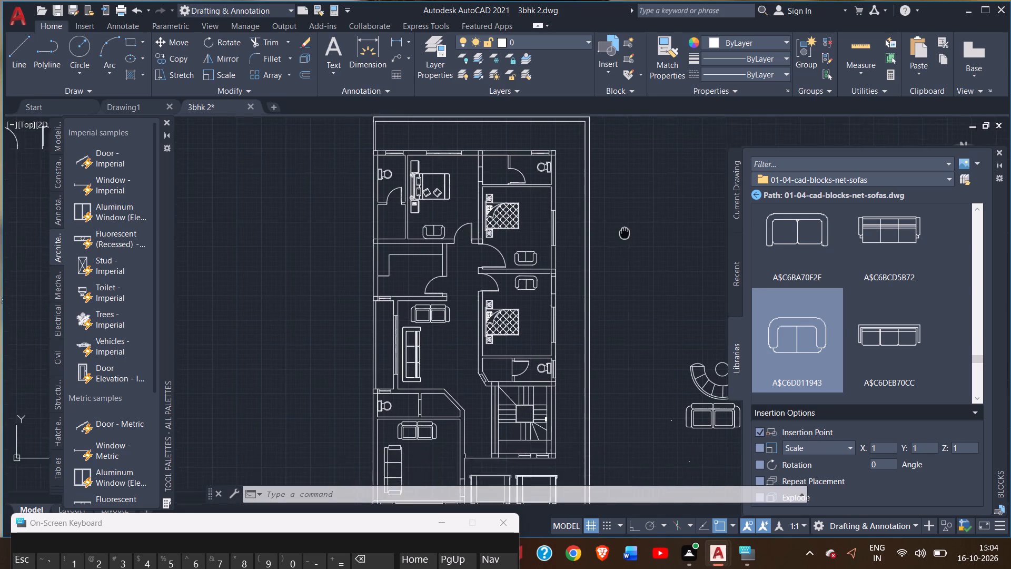
pyautogui.moveTo(628, 209); pyautogui.dragTo(637, 179, button='middle')
pyautogui.moveTo(543, 372); pyautogui.dragTo(543, 370, button='middle')
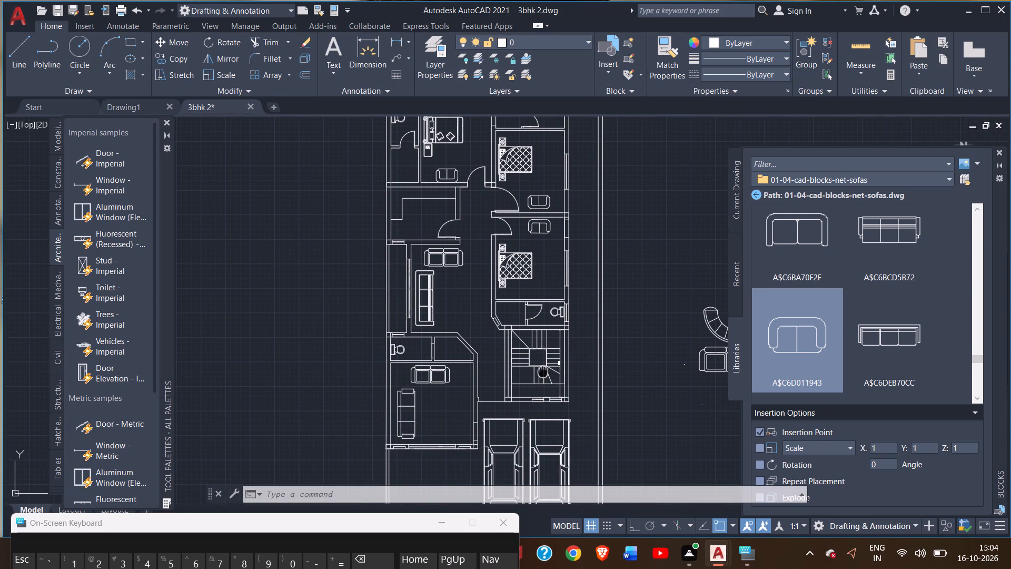
pyautogui.moveTo(543, 370); pyautogui.dragTo(550, 337, button='middle')
pyautogui.scroll(2, 498, 244)
pyautogui.moveTo(487, 281); pyautogui.dragTo(499, 332, button='middle')
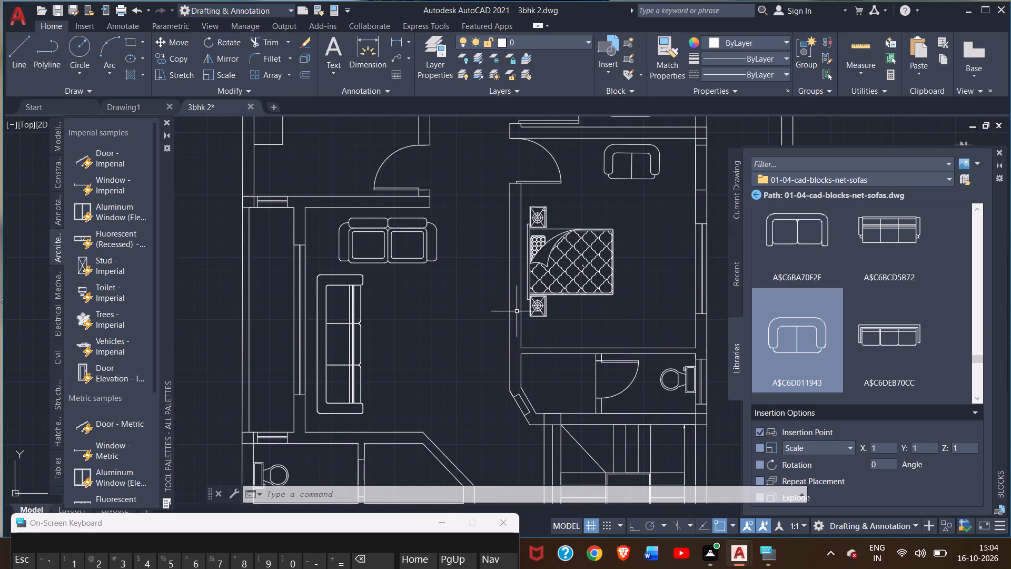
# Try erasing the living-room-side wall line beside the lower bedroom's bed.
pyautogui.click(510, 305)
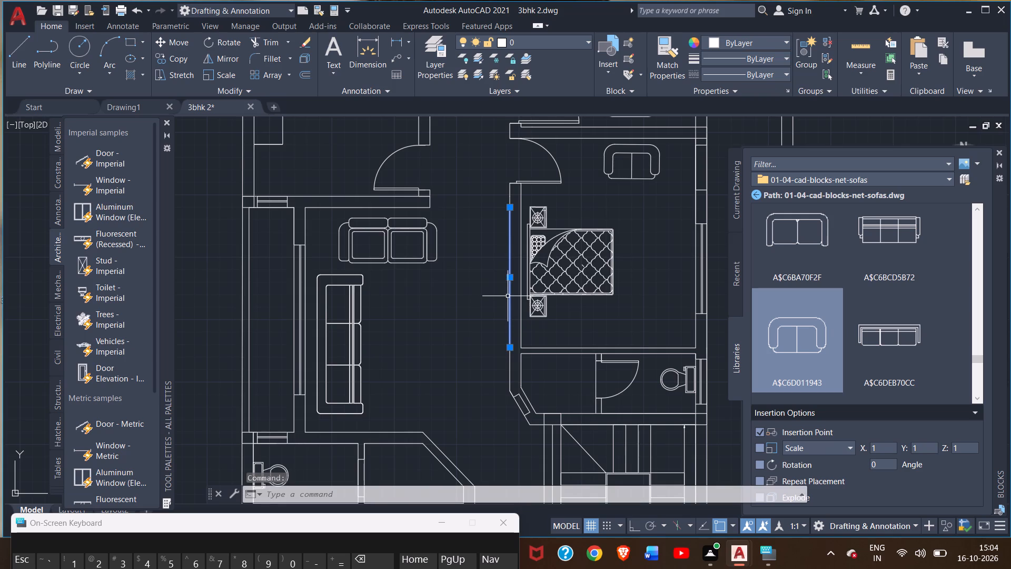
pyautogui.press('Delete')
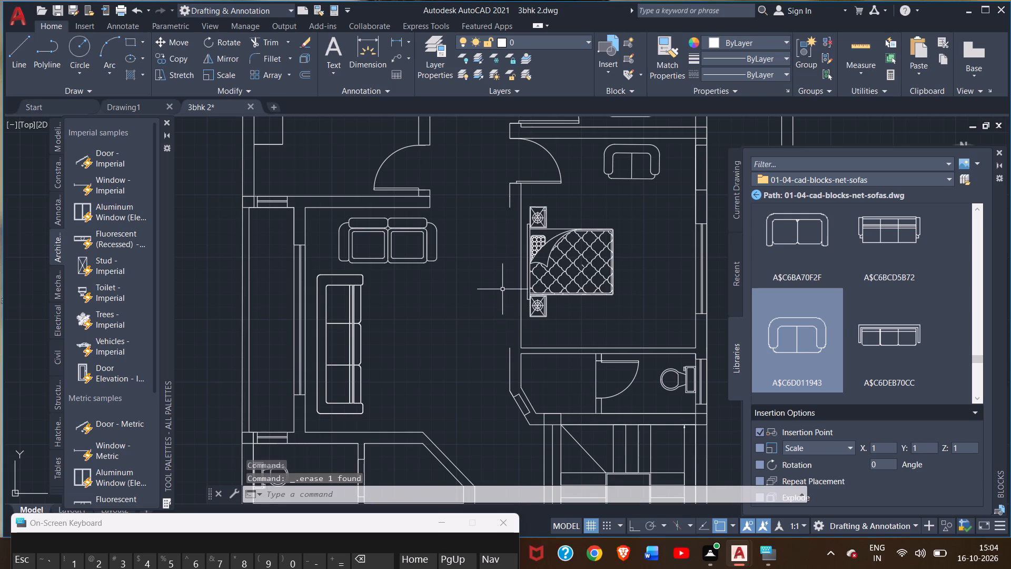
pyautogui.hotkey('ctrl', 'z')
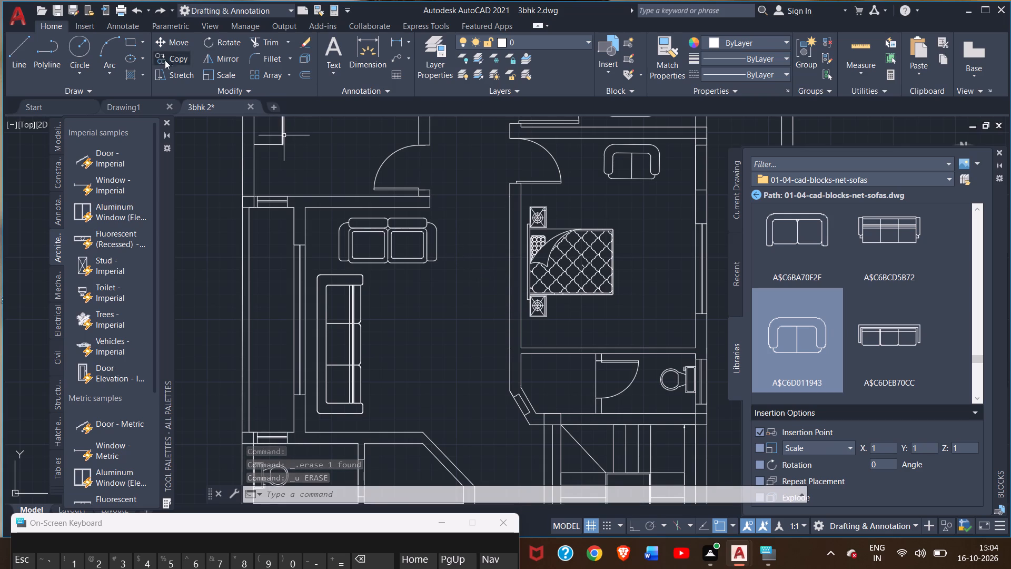
# Browse the sofa blocks in the 01-04-cad-blocks-net-sofas library from end to start.
pyautogui.scroll(-4, 840, 307)
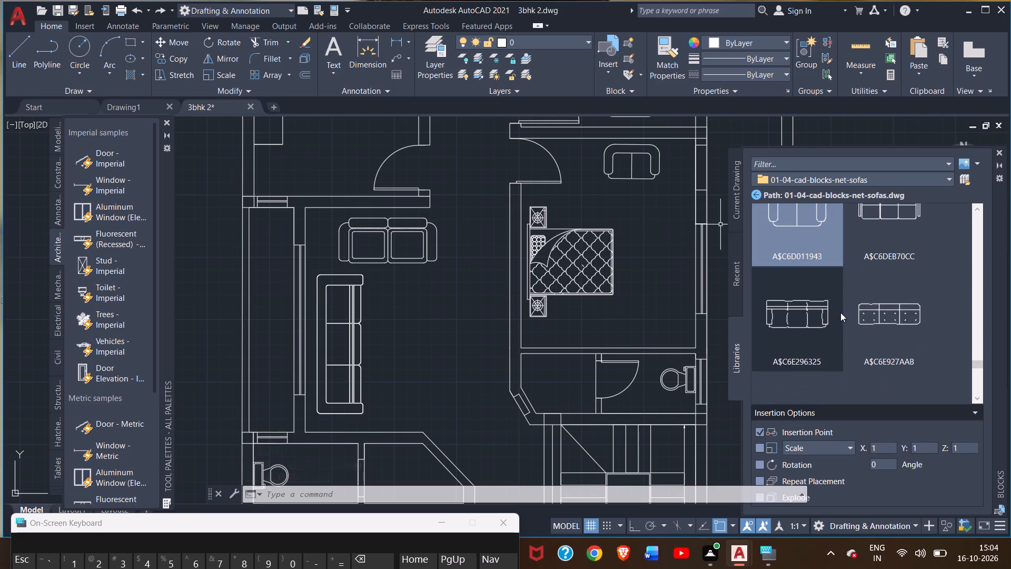
pyautogui.scroll(-19, 841, 299)
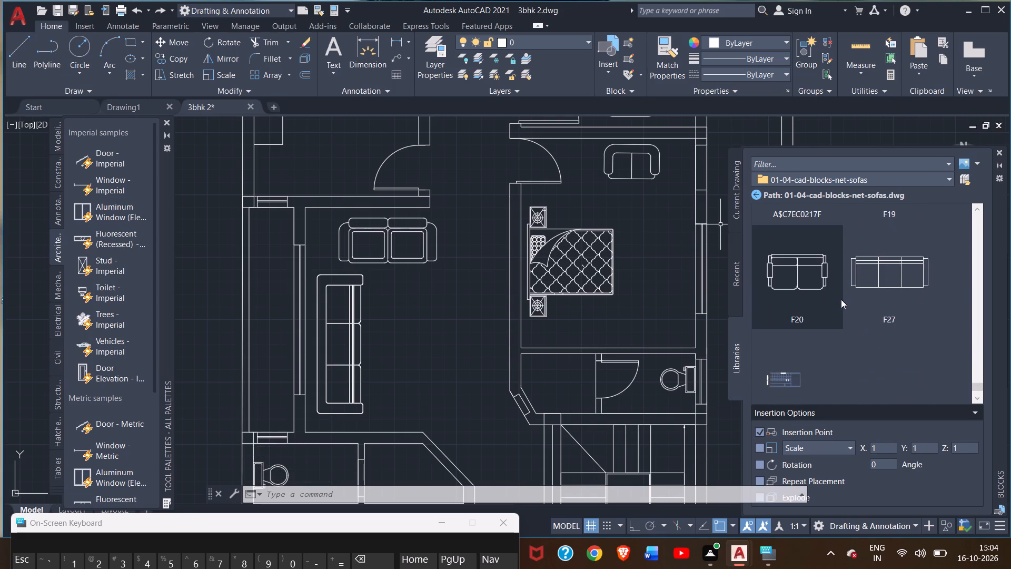
pyautogui.scroll(-3, 841, 299)
pyautogui.scroll(15, 841, 299)
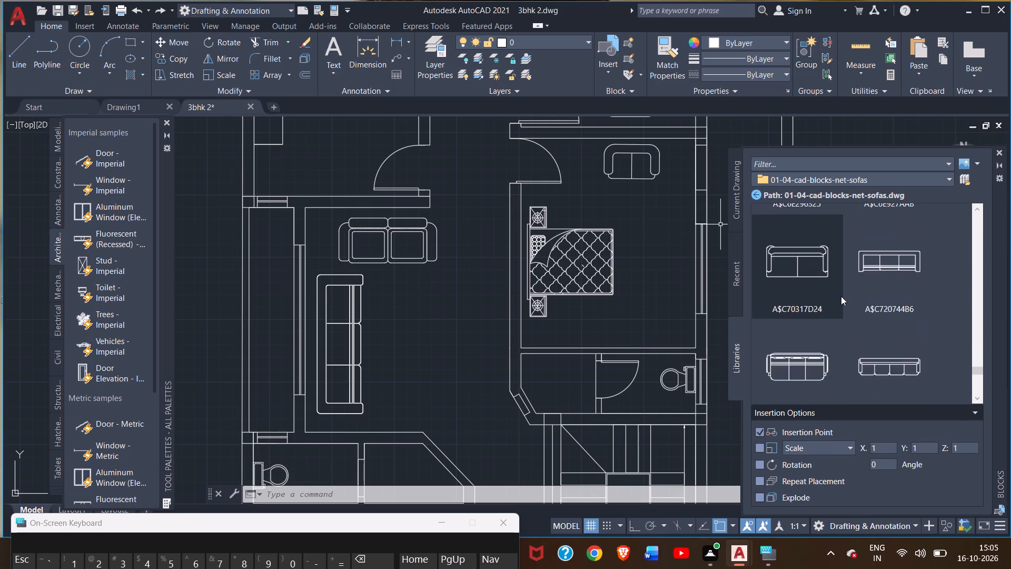
pyautogui.scroll(16, 841, 293)
pyautogui.scroll(5, 837, 294)
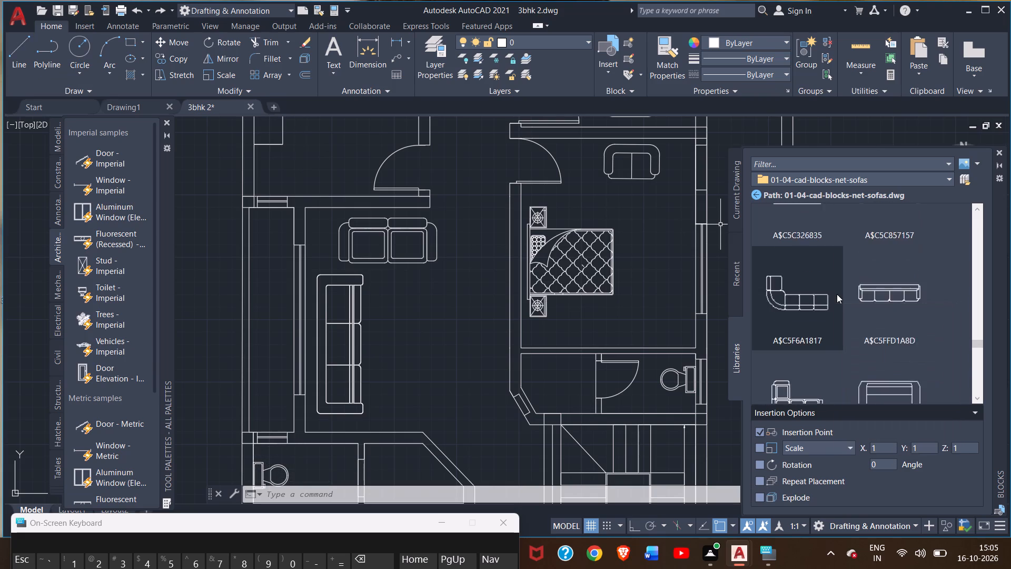
pyautogui.scroll(14, 837, 294)
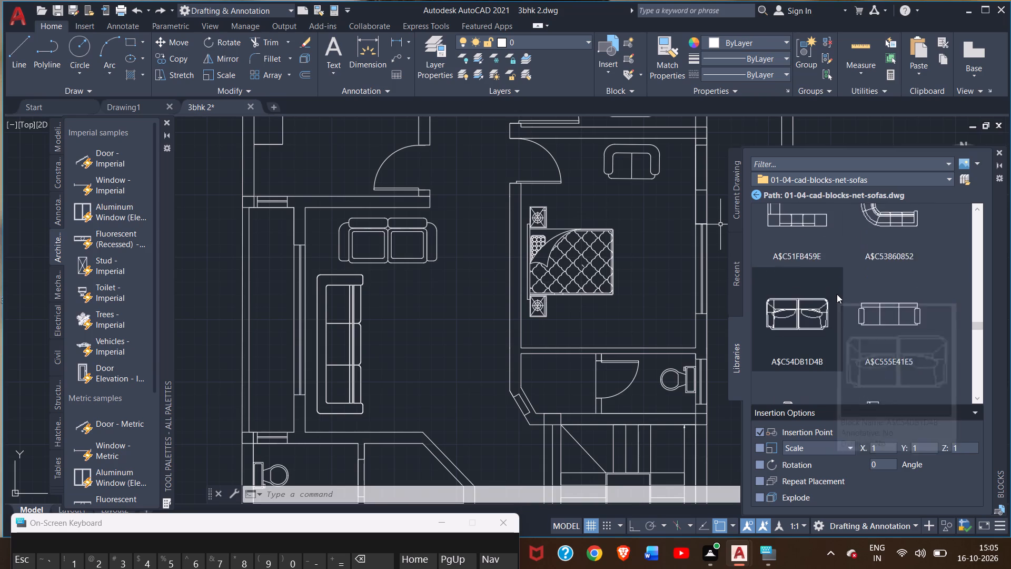
pyautogui.scroll(14, 837, 294)
pyautogui.scroll(14, 837, 294)
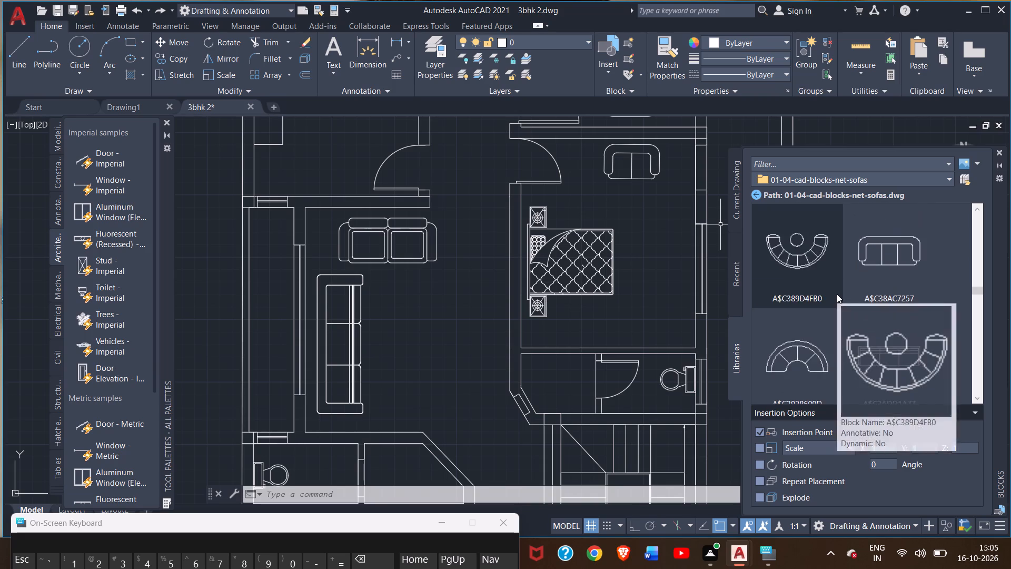
pyautogui.scroll(19, 837, 294)
pyautogui.scroll(5, 837, 294)
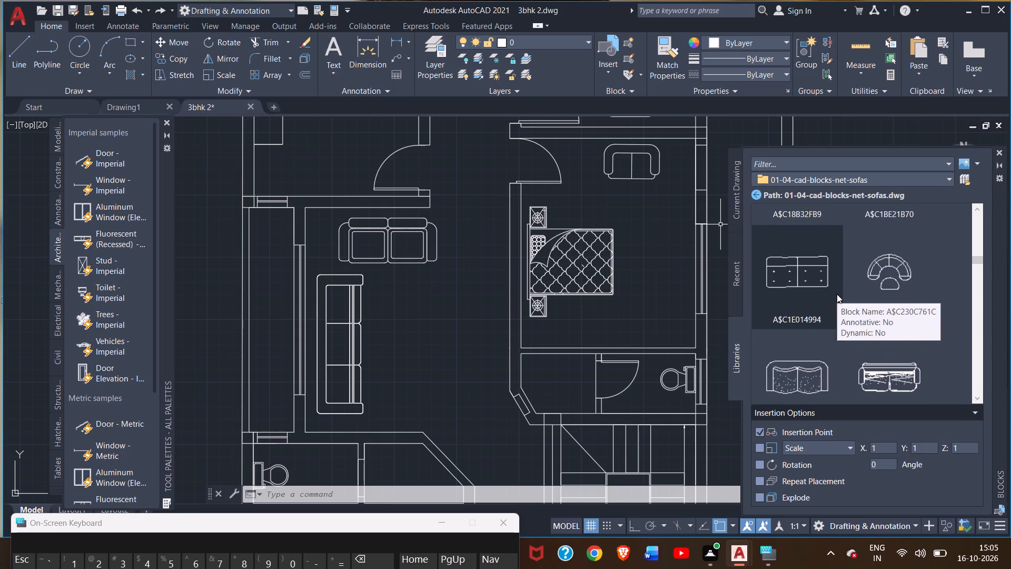
pyautogui.scroll(10, 837, 294)
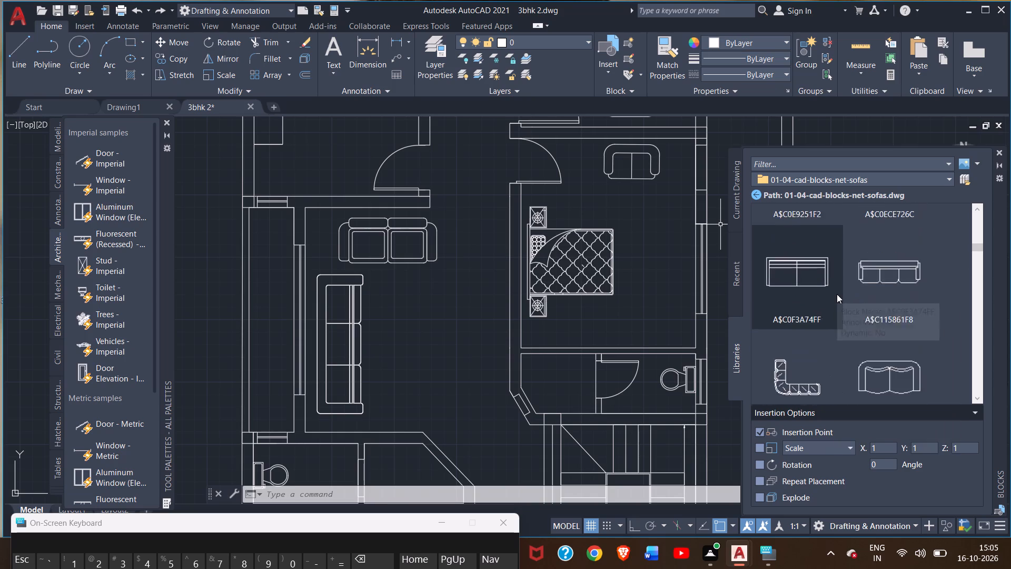
pyautogui.scroll(12, 837, 294)
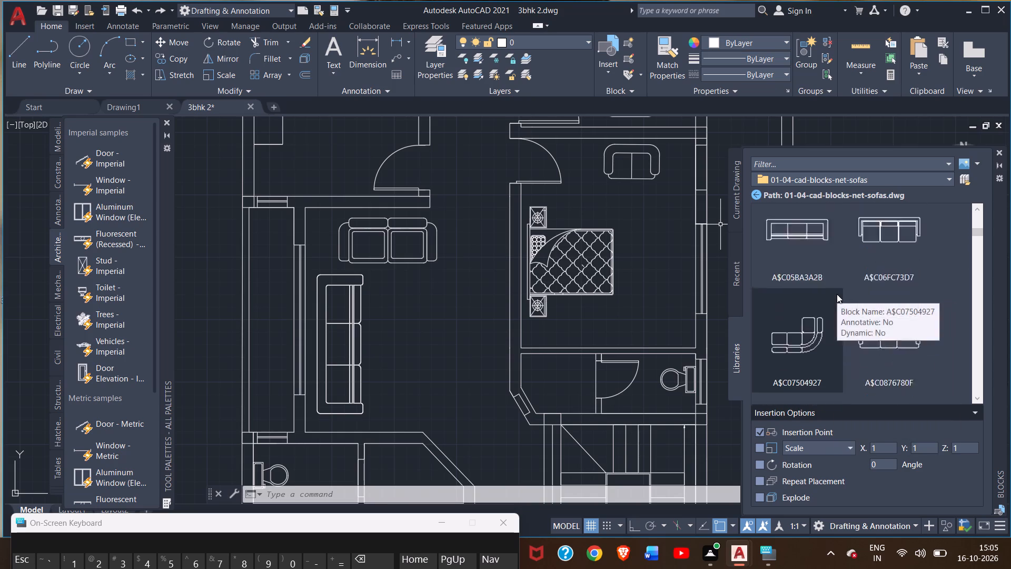
pyautogui.scroll(14, 837, 294)
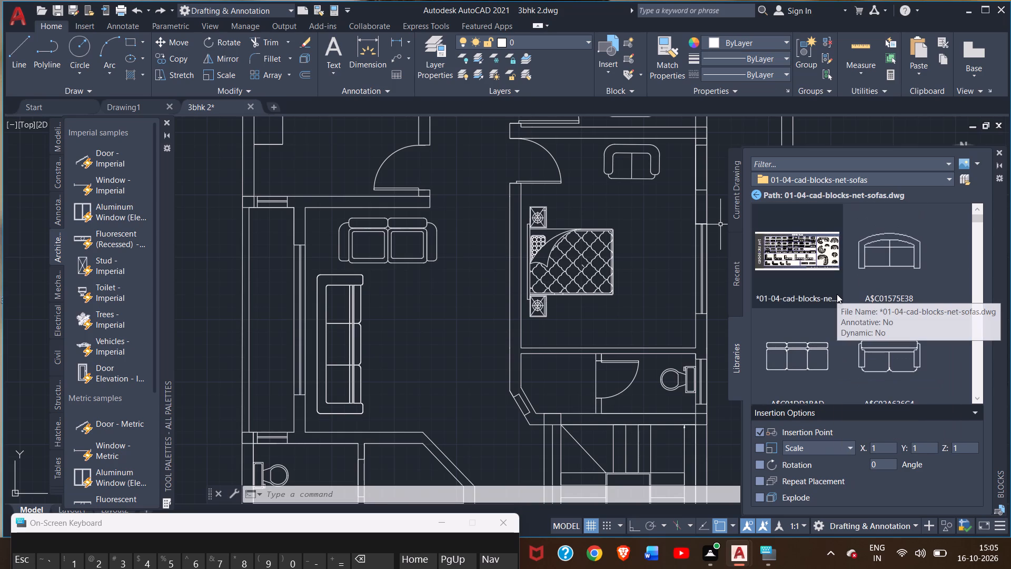
# Erase the curved sofa set and the two spare two-seat sofas lying outside the floor plan.
pyautogui.scroll(-2, 371, 296)
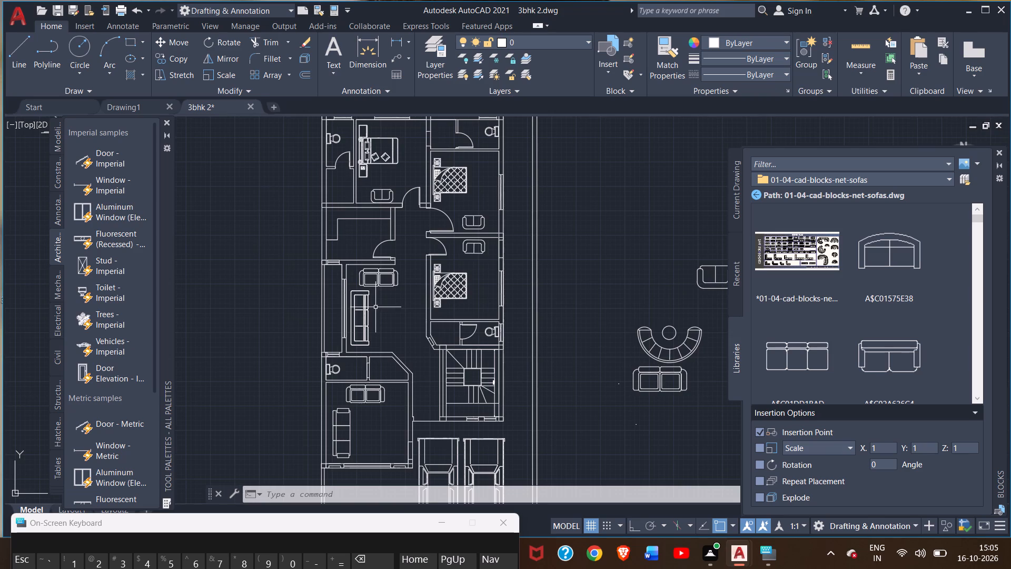
pyautogui.moveTo(375, 307); pyautogui.dragTo(406, 347, button='middle')
pyautogui.moveTo(612, 313); pyautogui.dragTo(591, 305, button='middle')
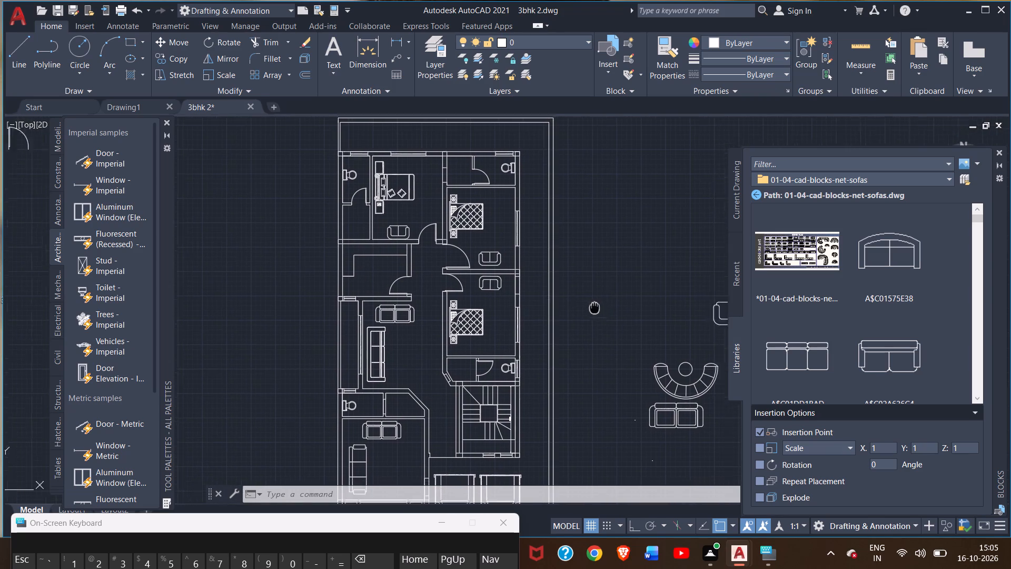
pyautogui.moveTo(591, 305); pyautogui.dragTo(426, 243, button='middle')
pyautogui.click(503, 318)
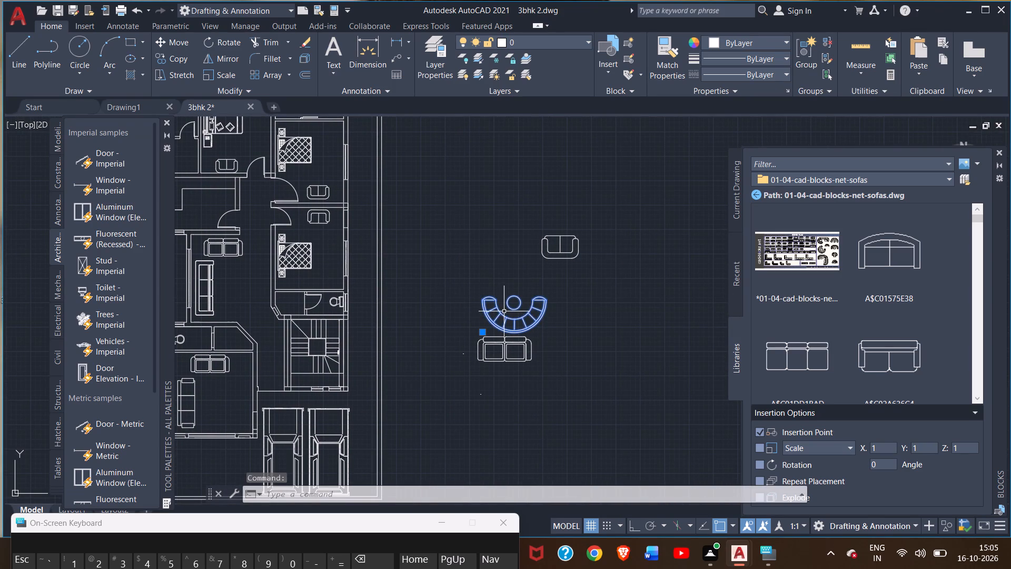
pyautogui.press('Delete')
pyautogui.click(503, 340)
pyautogui.press('Delete')
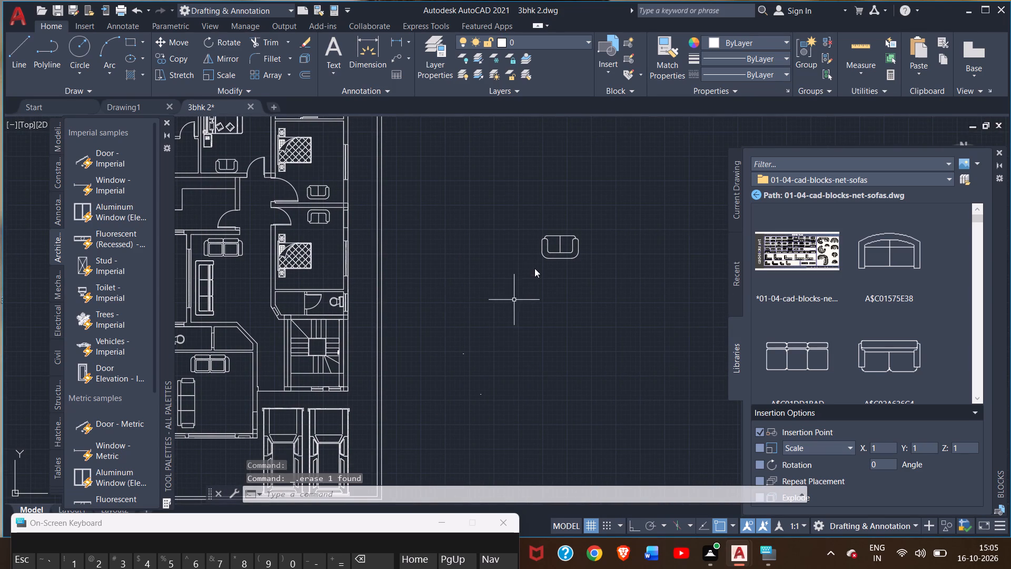
pyautogui.click(549, 257)
pyautogui.press('Delete')
# Erase the tiny stray three-seat sofa outside the plot boundary.
pyautogui.moveTo(478, 304); pyautogui.dragTo(518, 294, button='middle')
pyautogui.scroll(4, 501, 337)
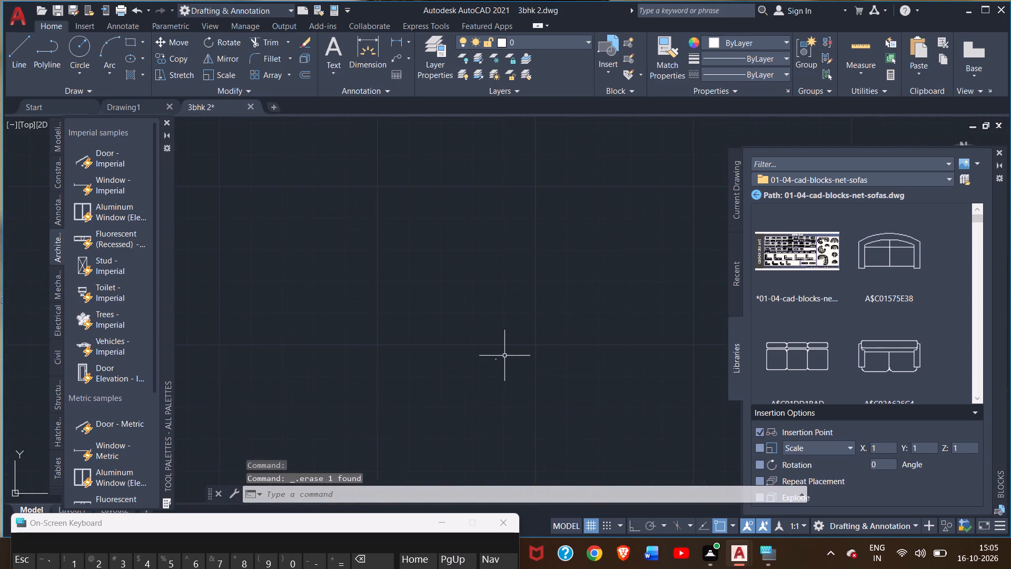
pyautogui.scroll(4, 503, 364)
pyautogui.scroll(6, 452, 344)
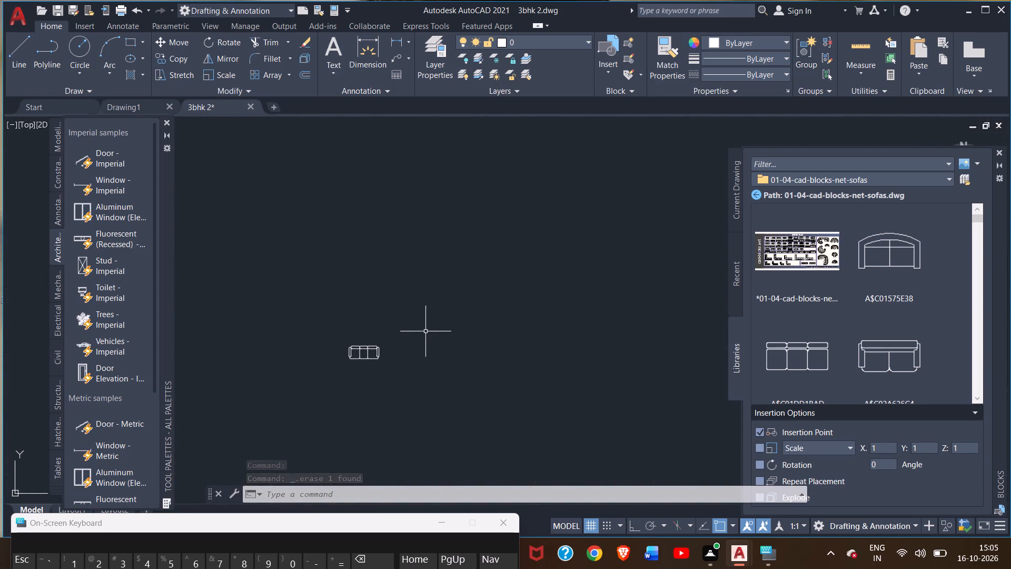
pyautogui.moveTo(407, 327); pyautogui.dragTo(383, 417)
pyautogui.click(383, 417)
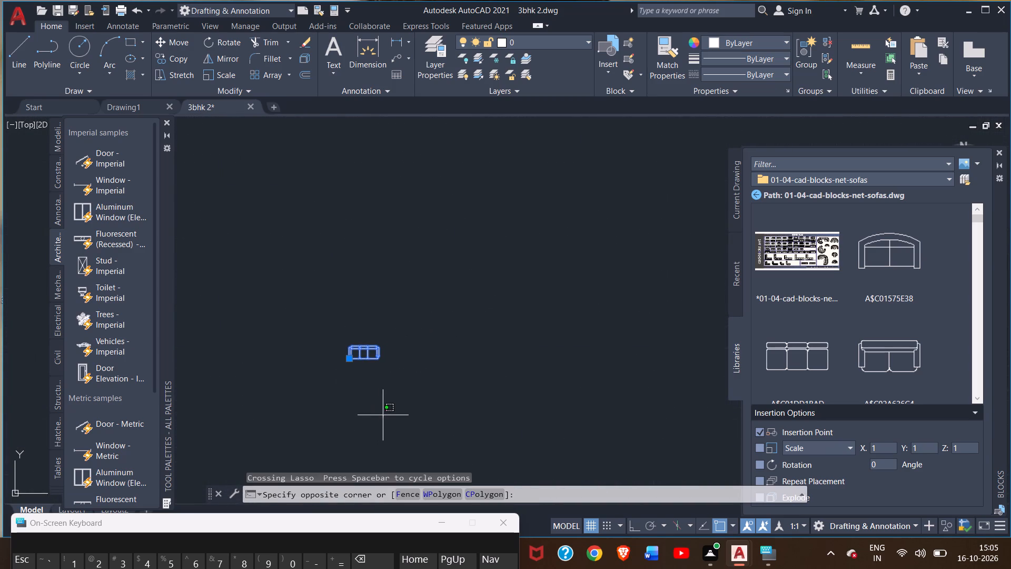
pyautogui.press('Delete')
# Erase the remaining tiny two-seat sofa with dotted cushions outside the plot boundary.
pyautogui.scroll(-3, 385, 390)
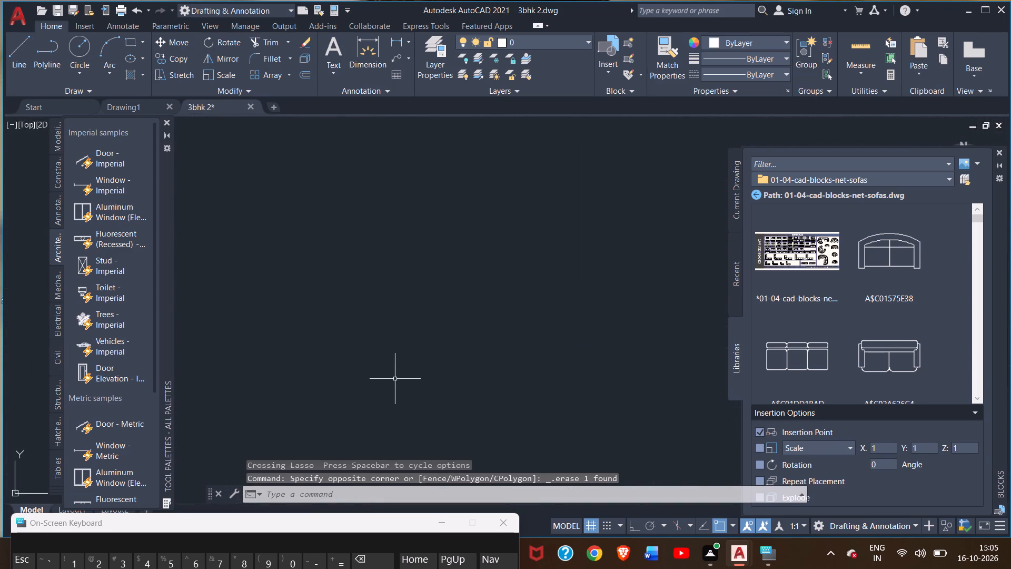
pyautogui.scroll(-11, 395, 378)
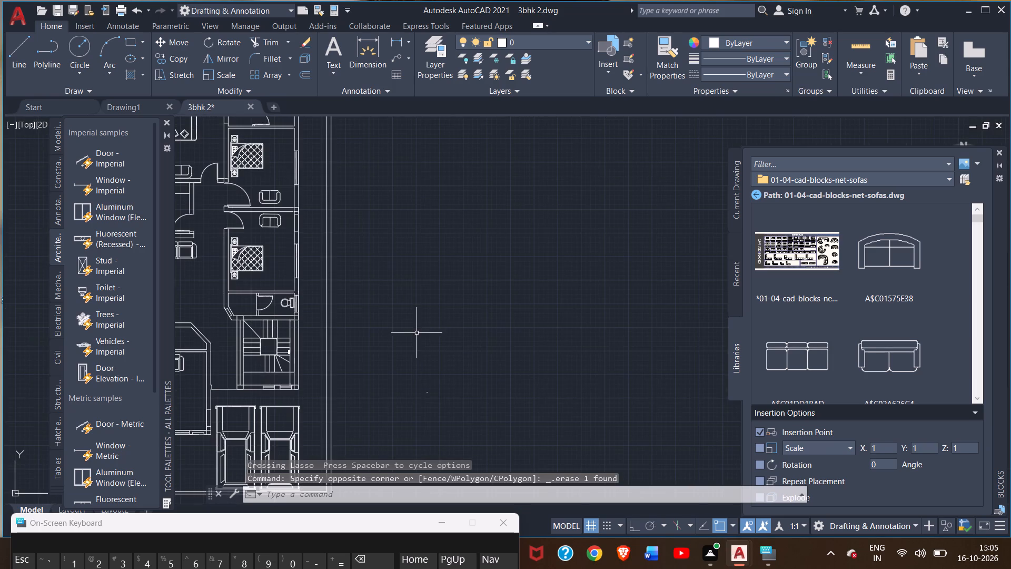
pyautogui.moveTo(418, 327); pyautogui.dragTo(424, 257, button='middle')
pyautogui.scroll(7, 432, 318)
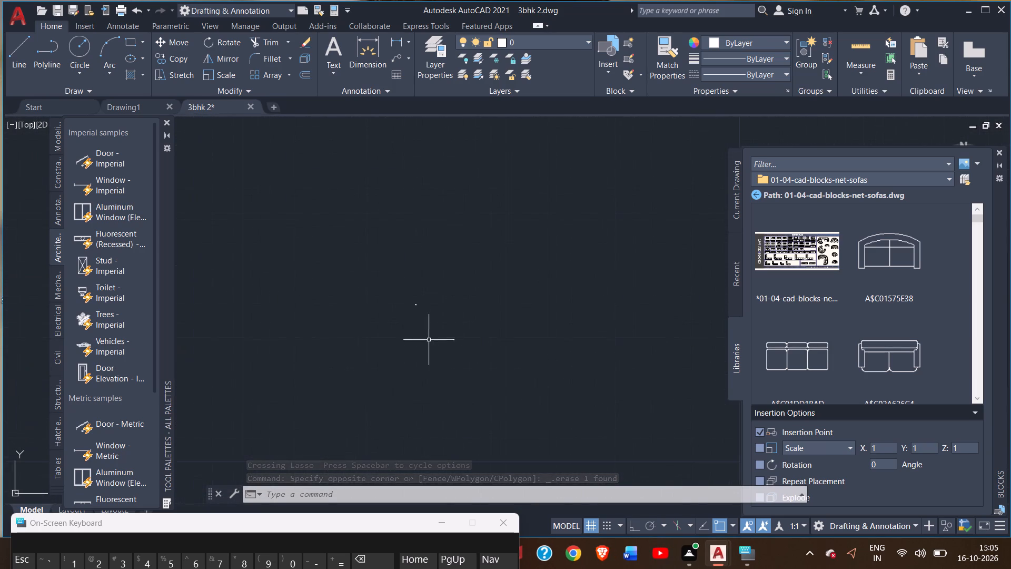
pyautogui.scroll(3, 409, 313)
pyautogui.scroll(6, 429, 273)
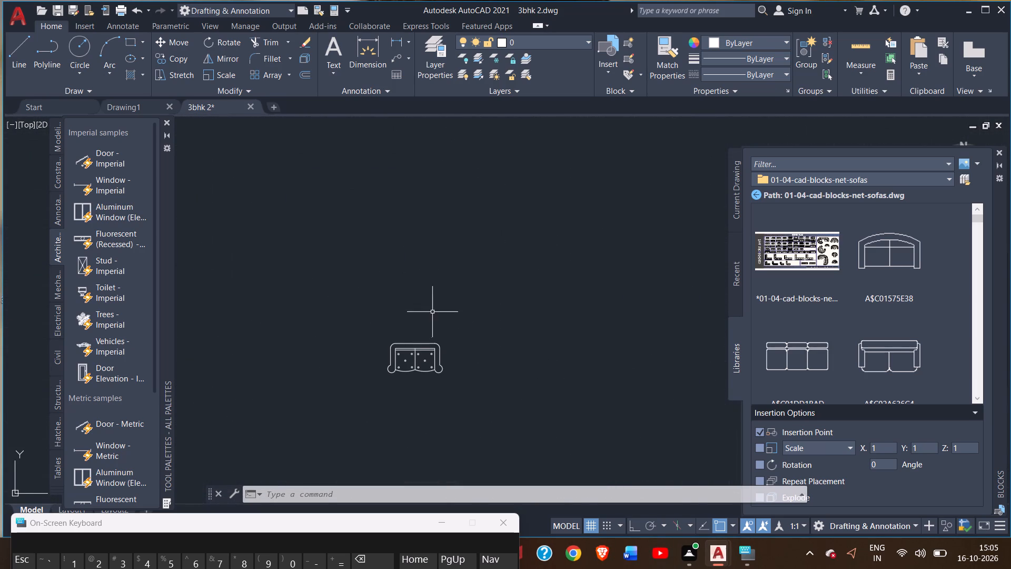
pyautogui.moveTo(431, 312); pyautogui.dragTo(429, 283, button='middle')
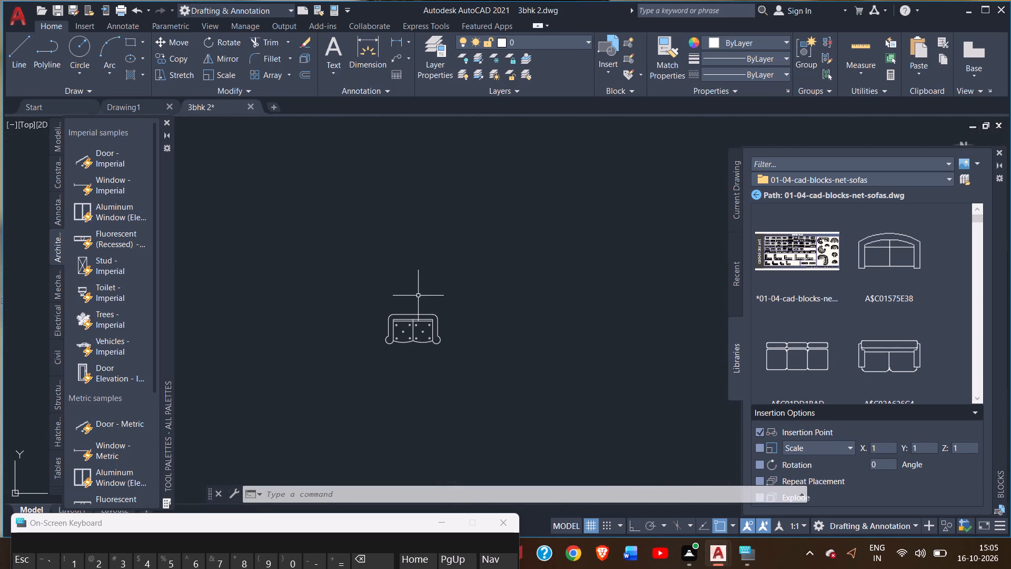
pyautogui.scroll(2, 424, 338)
pyautogui.moveTo(424, 338); pyautogui.dragTo(435, 277, button='middle')
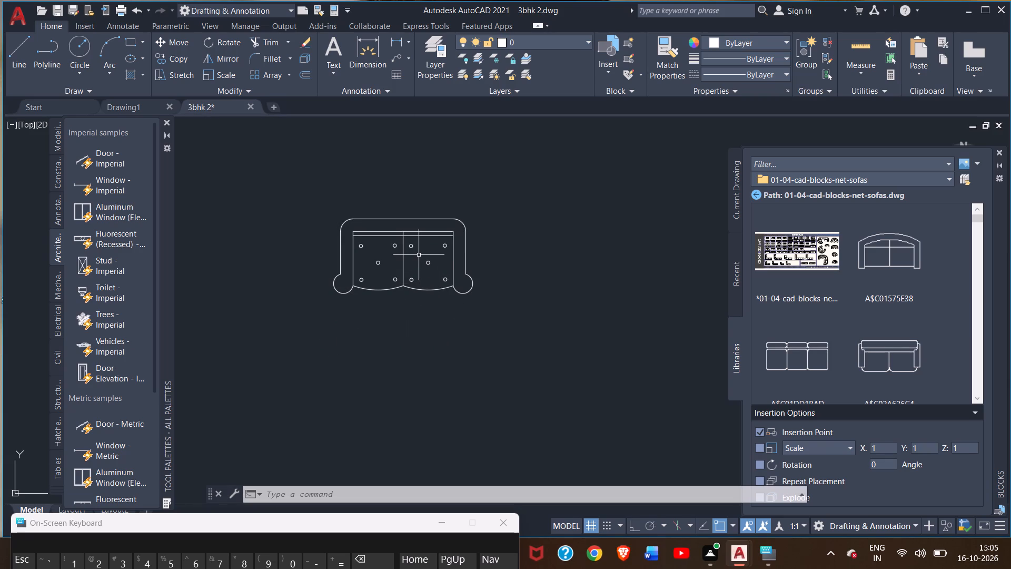
pyautogui.moveTo(447, 199); pyautogui.dragTo(401, 406)
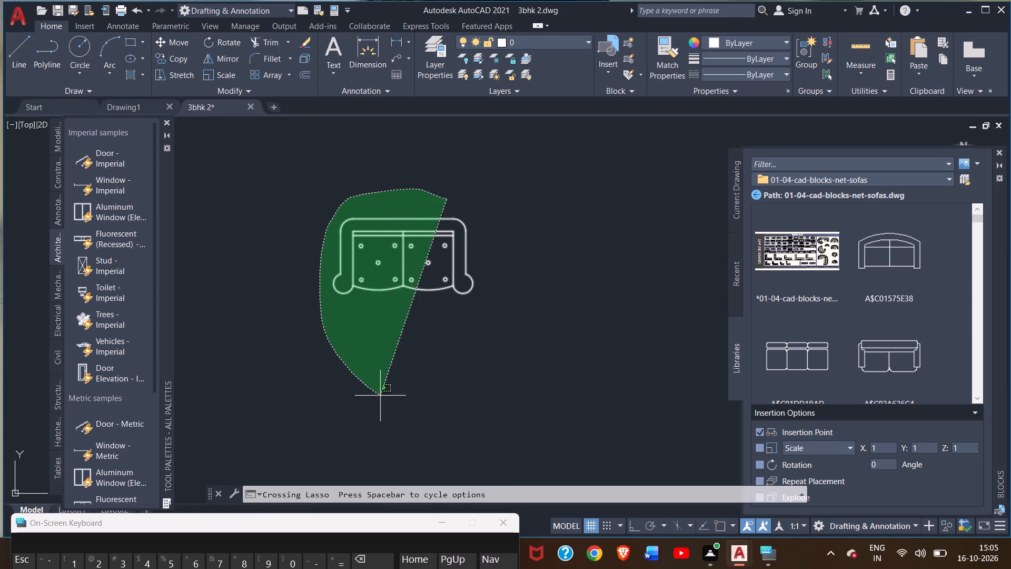
pyautogui.moveTo(401, 406); pyautogui.dragTo(482, 405)
pyautogui.click(482, 405)
pyautogui.press('Delete')
pyautogui.scroll(-2, 460, 359)
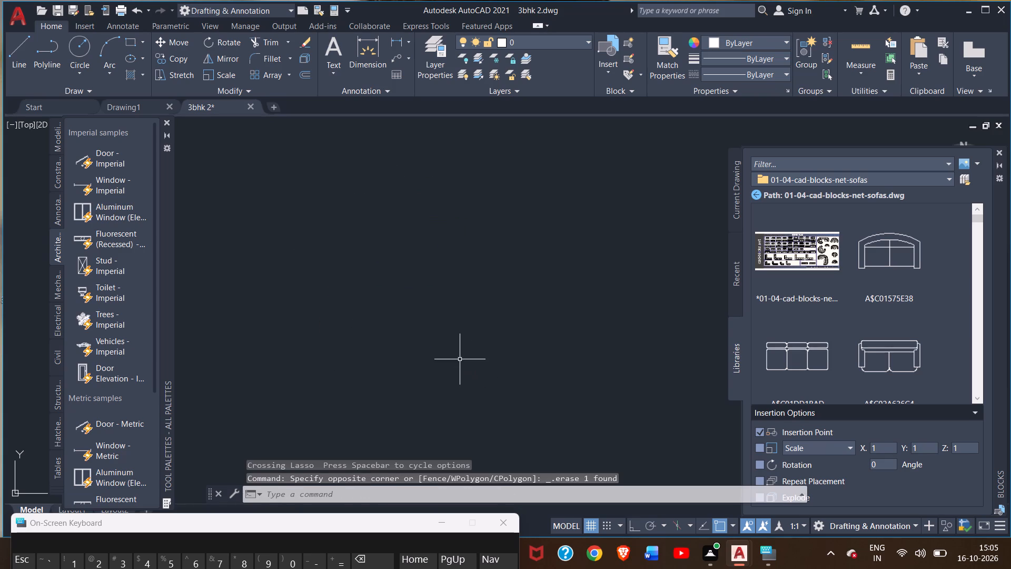
pyautogui.scroll(-14, 460, 359)
pyautogui.scroll(-3, 419, 308)
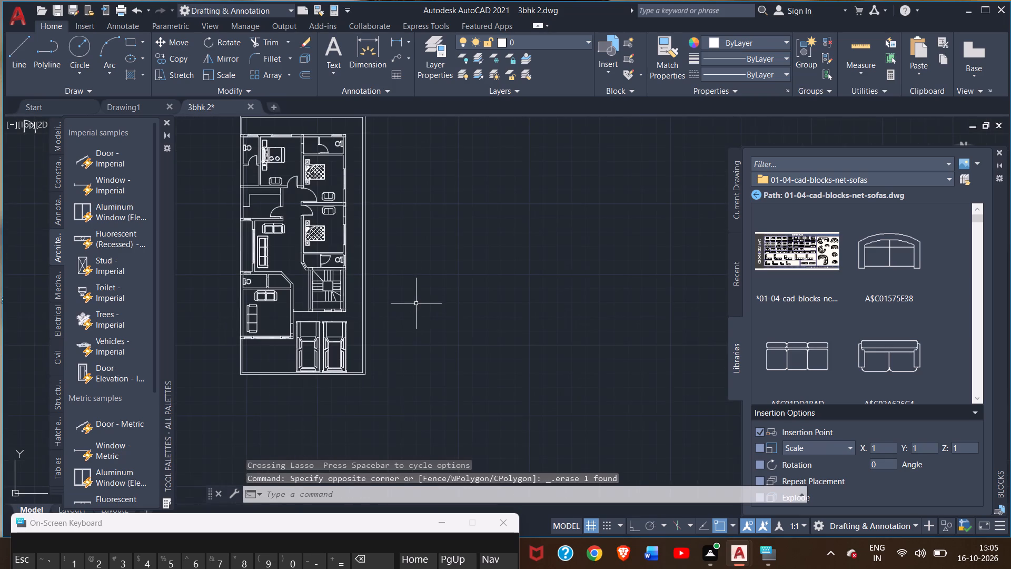
# Review the furniture placement across the plan's bedrooms, living room, drawing room and staircase area.
pyautogui.moveTo(416, 302); pyautogui.dragTo(542, 342, button='middle')
pyautogui.scroll(3, 424, 268)
pyautogui.moveTo(411, 264); pyautogui.dragTo(445, 315, button='middle')
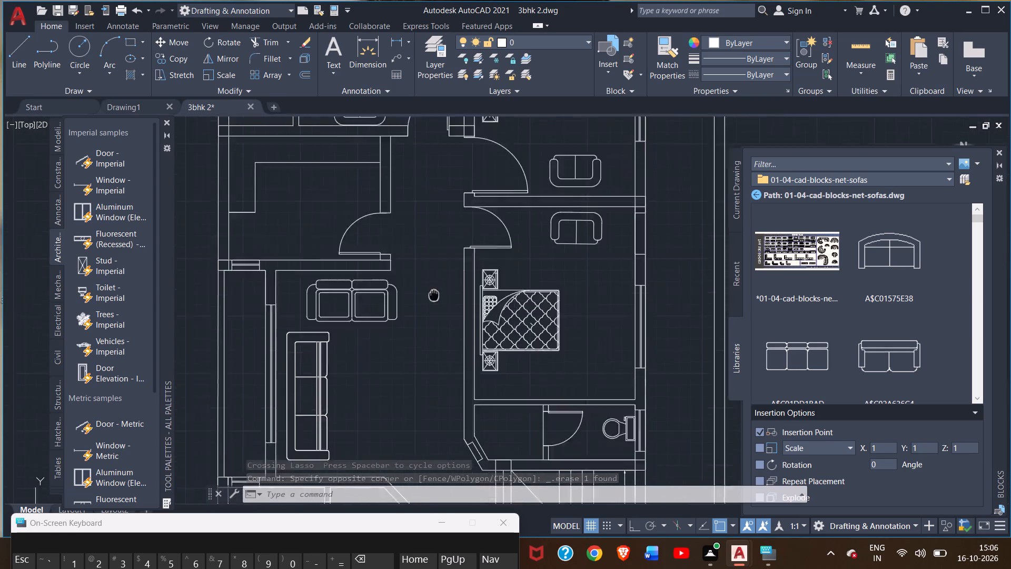
pyautogui.moveTo(445, 315); pyautogui.dragTo(476, 382, button='middle')
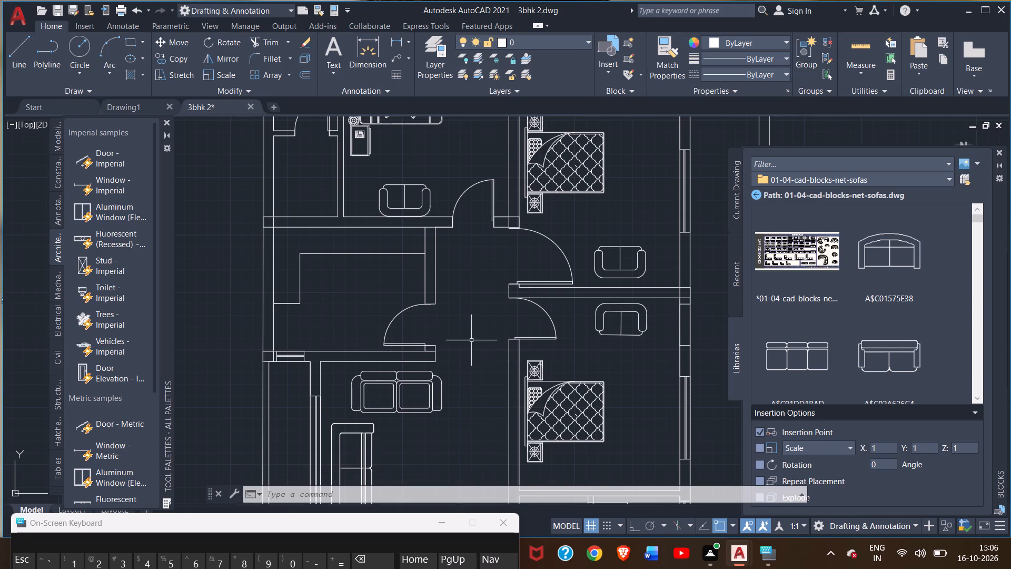
pyautogui.moveTo(470, 331); pyautogui.dragTo(478, 450, button='middle')
pyautogui.scroll(5, 508, 332)
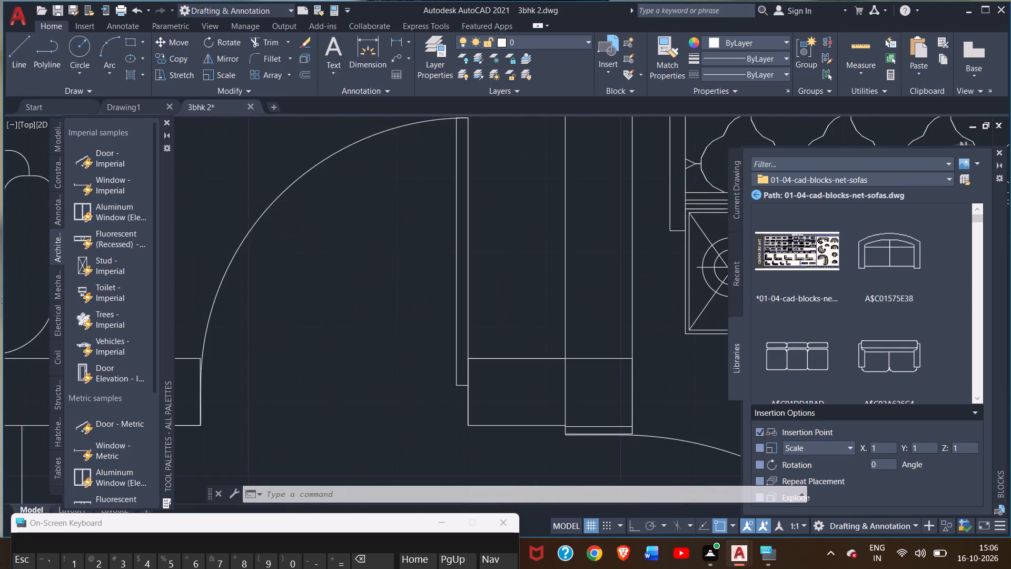
pyautogui.scroll(-5, 508, 336)
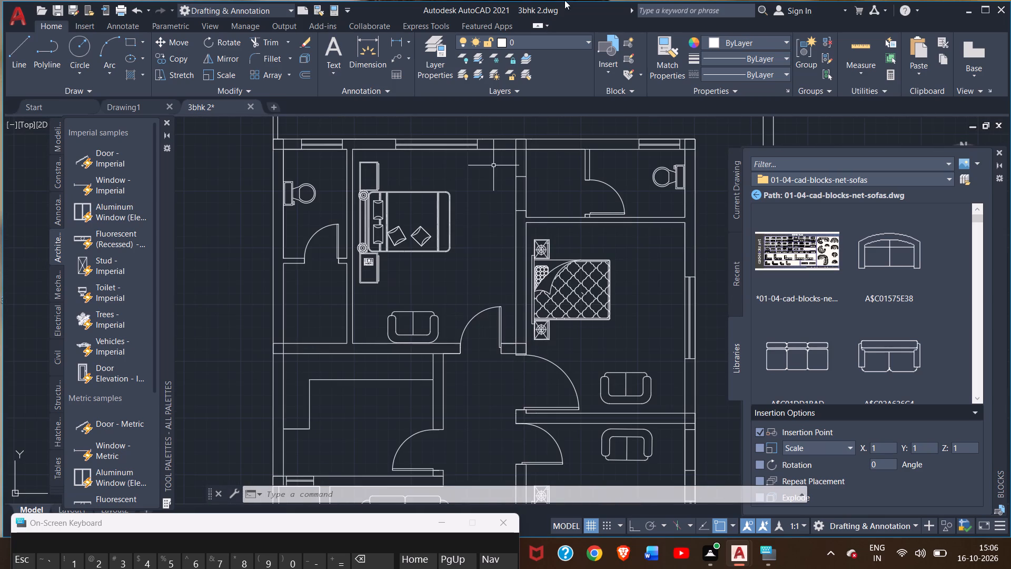
pyautogui.scroll(2, 458, 243)
pyautogui.scroll(-3, 461, 243)
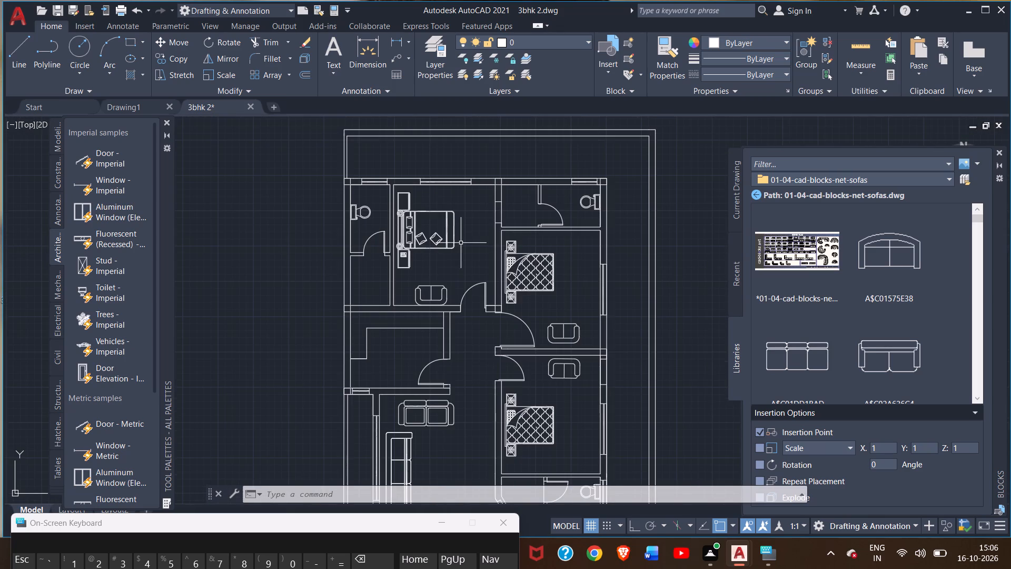
pyautogui.scroll(1, 467, 256)
pyautogui.moveTo(463, 252); pyautogui.dragTo(447, 163, button='middle')
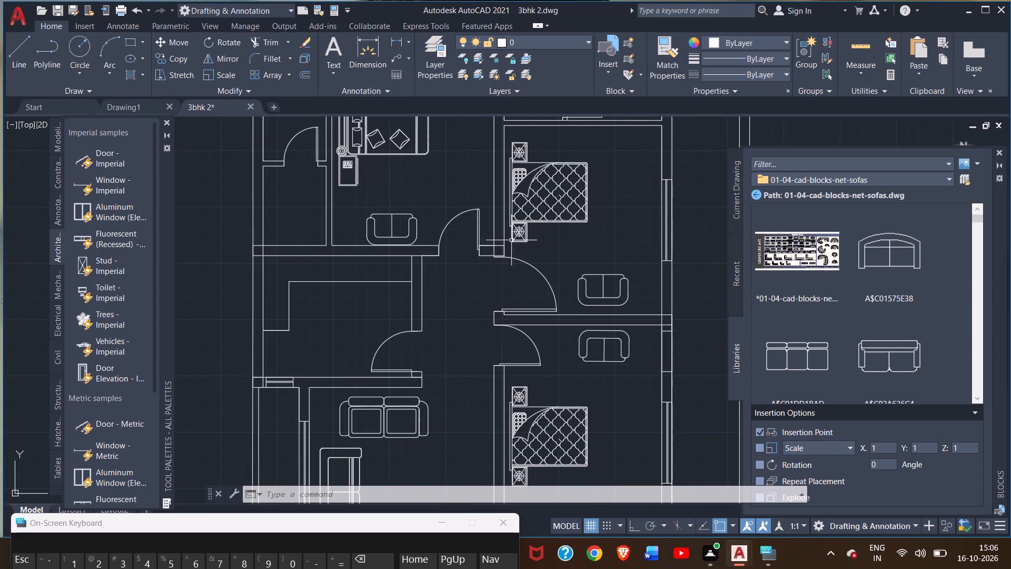
pyautogui.scroll(2, 540, 259)
pyautogui.scroll(-3, 540, 259)
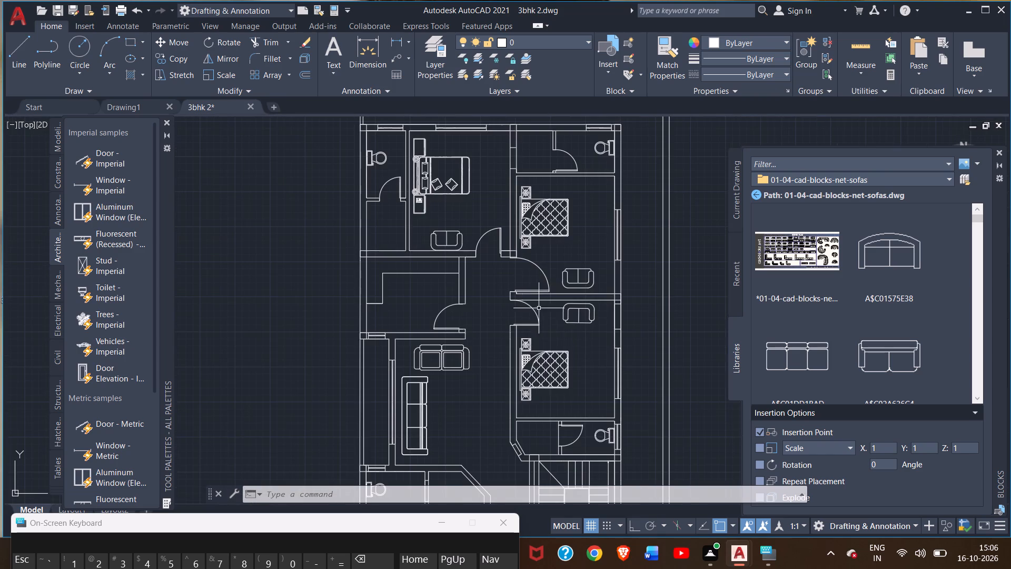
pyautogui.moveTo(577, 349); pyautogui.dragTo(526, 237, button='middle')
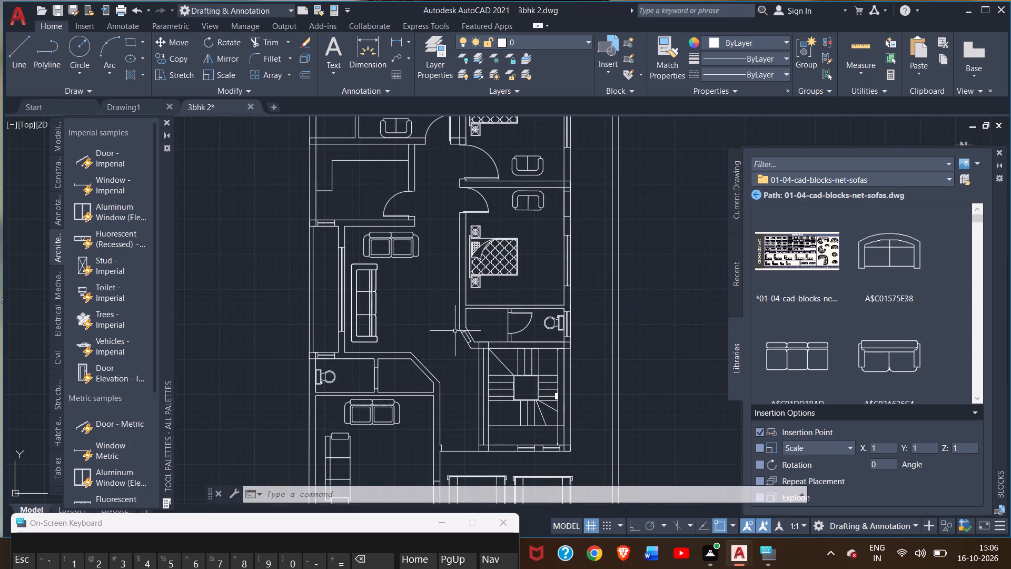
pyautogui.scroll(-2, 455, 331)
pyautogui.scroll(2, 435, 239)
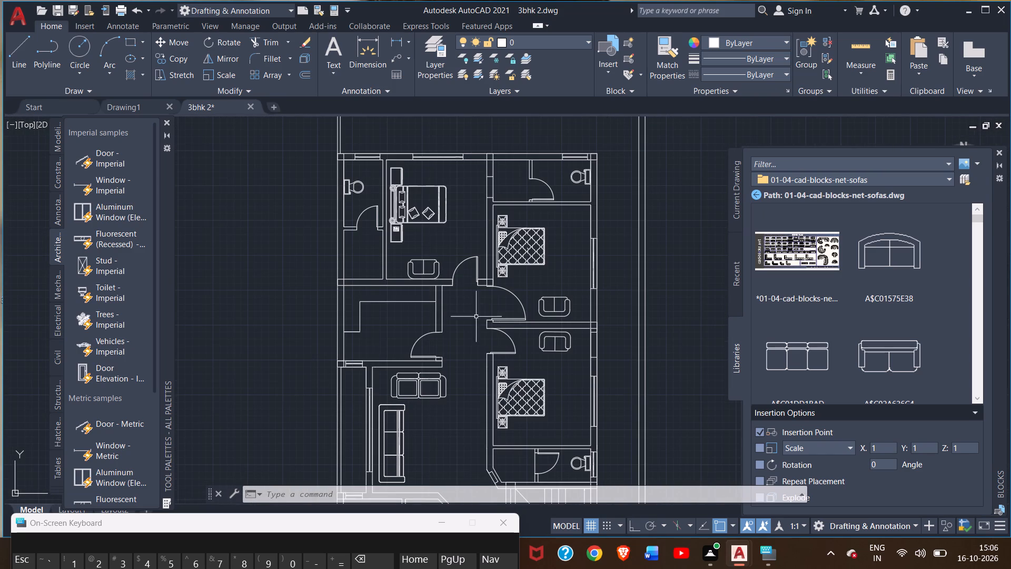
# Examine the rear bedrooms and the attached toilet at the plan's top-right corner, including its door and WC.
pyautogui.moveTo(484, 321); pyautogui.dragTo(440, 364, button='middle')
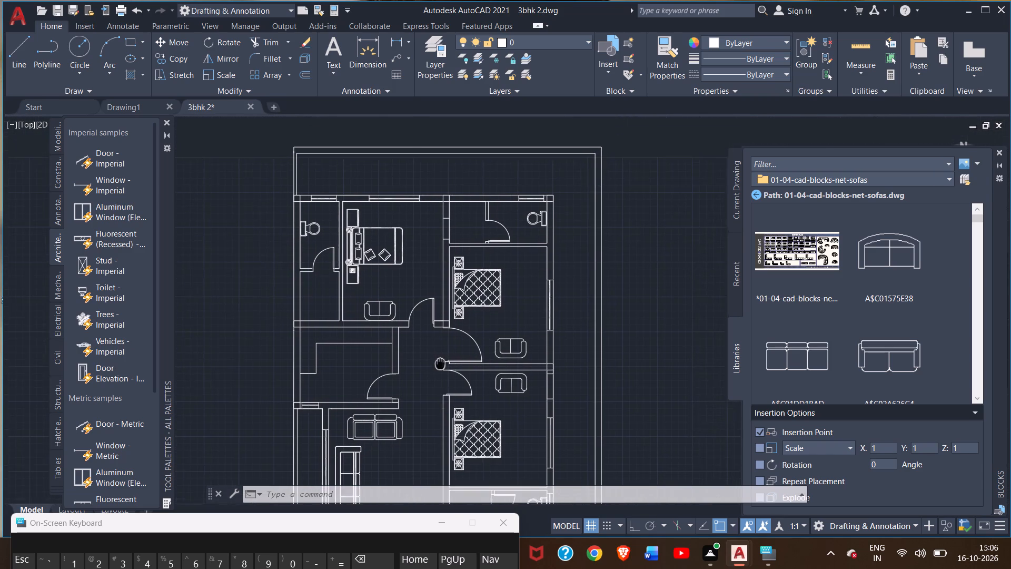
pyautogui.moveTo(440, 364); pyautogui.dragTo(439, 364, button='middle')
pyautogui.scroll(1, 470, 224)
pyautogui.moveTo(470, 224); pyautogui.dragTo(471, 277, button='middle')
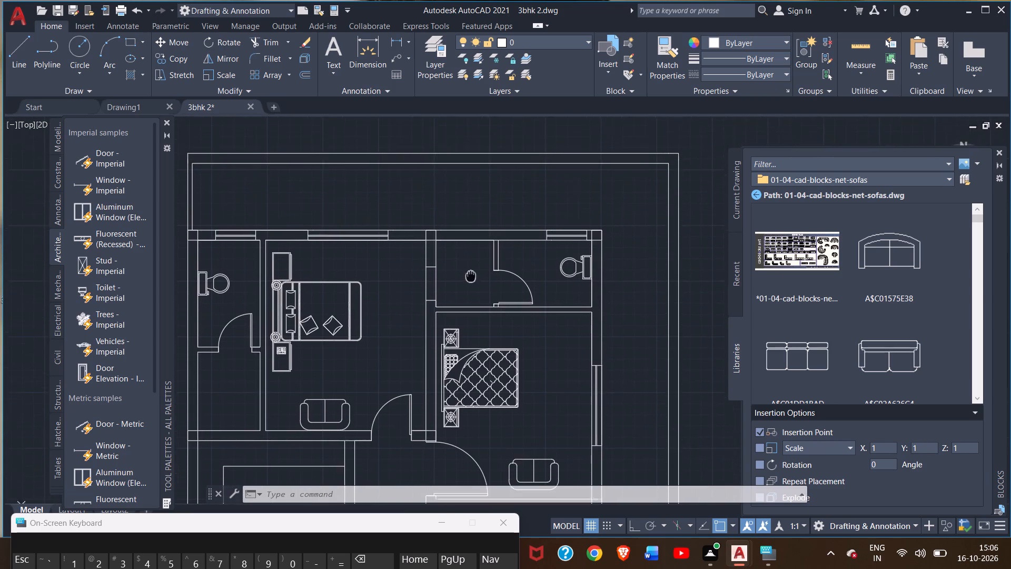
pyautogui.moveTo(471, 277); pyautogui.dragTo(471, 277, button='middle')
pyautogui.scroll(2, 461, 262)
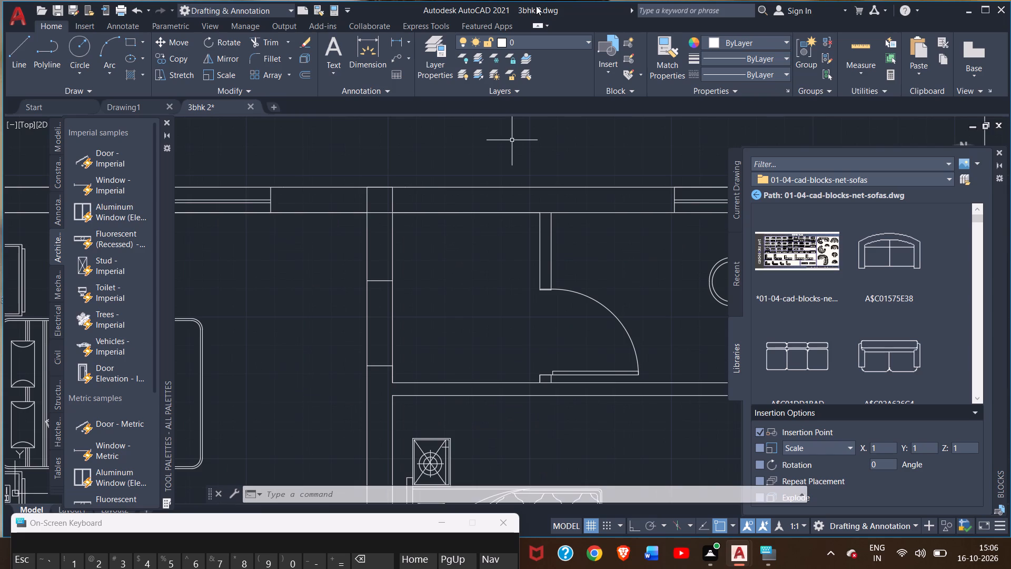
pyautogui.moveTo(636, 235); pyautogui.dragTo(415, 214, button='middle')
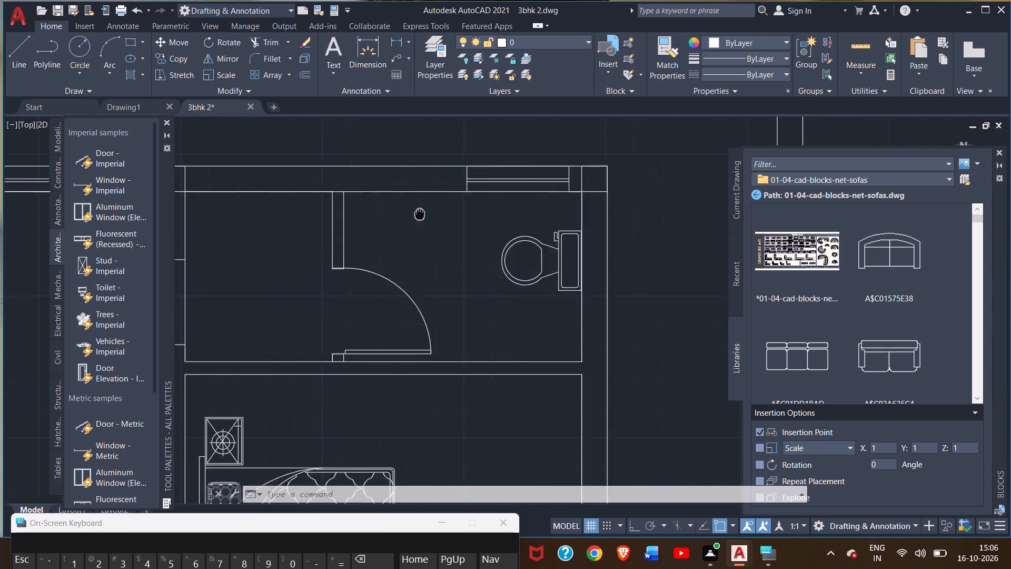
pyautogui.moveTo(415, 214); pyautogui.dragTo(374, 223, button='middle')
pyautogui.moveTo(454, 286); pyautogui.dragTo(384, 231, button='middle')
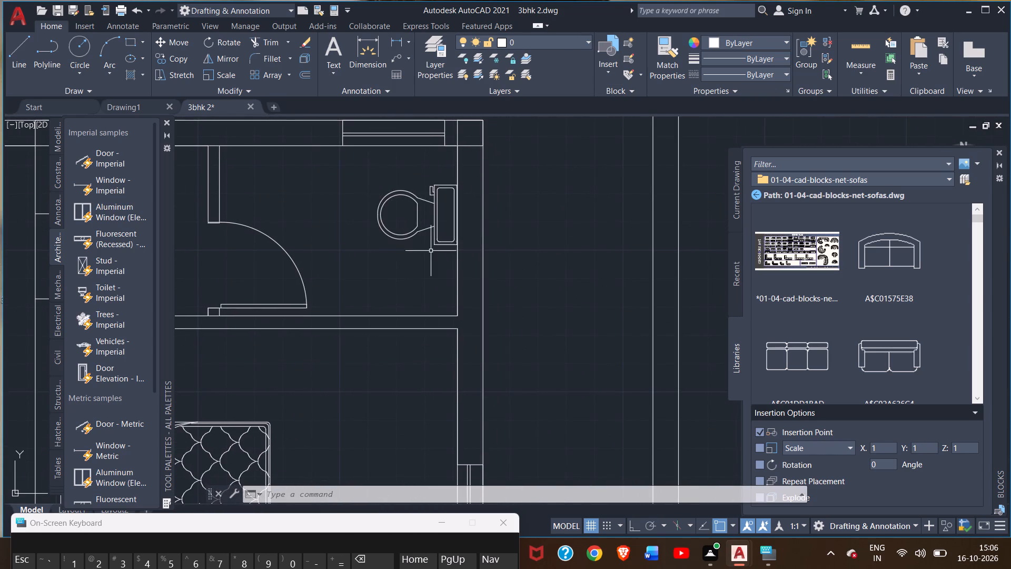
pyautogui.scroll(2, 432, 251)
pyautogui.scroll(-1, 432, 249)
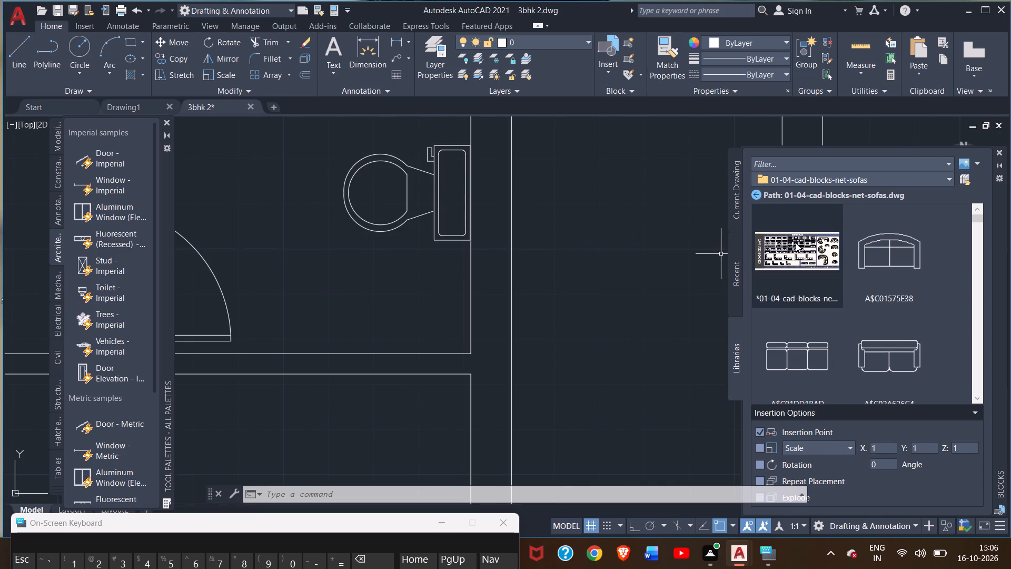
# Browse the sofa blocks in the 01-04-cad-blocks-net-sofas library.
pyautogui.scroll(-14, 785, 255)
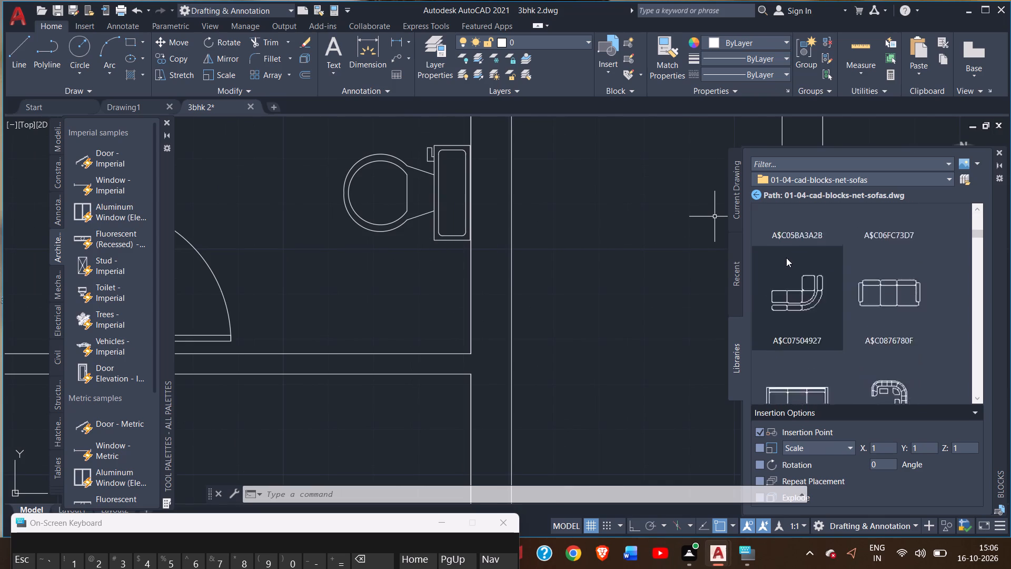
pyautogui.scroll(-17, 786, 258)
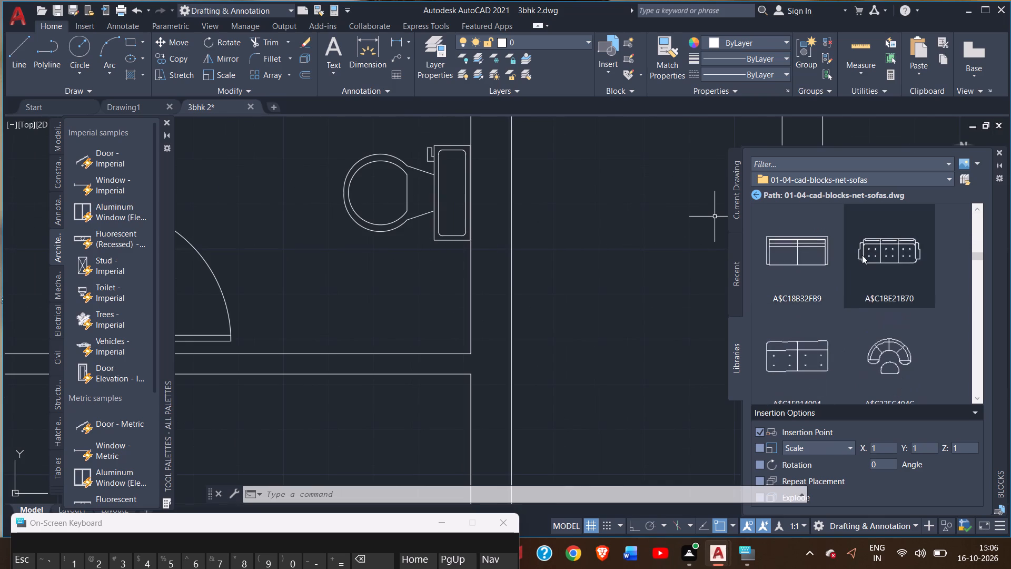
pyautogui.scroll(-6, 861, 259)
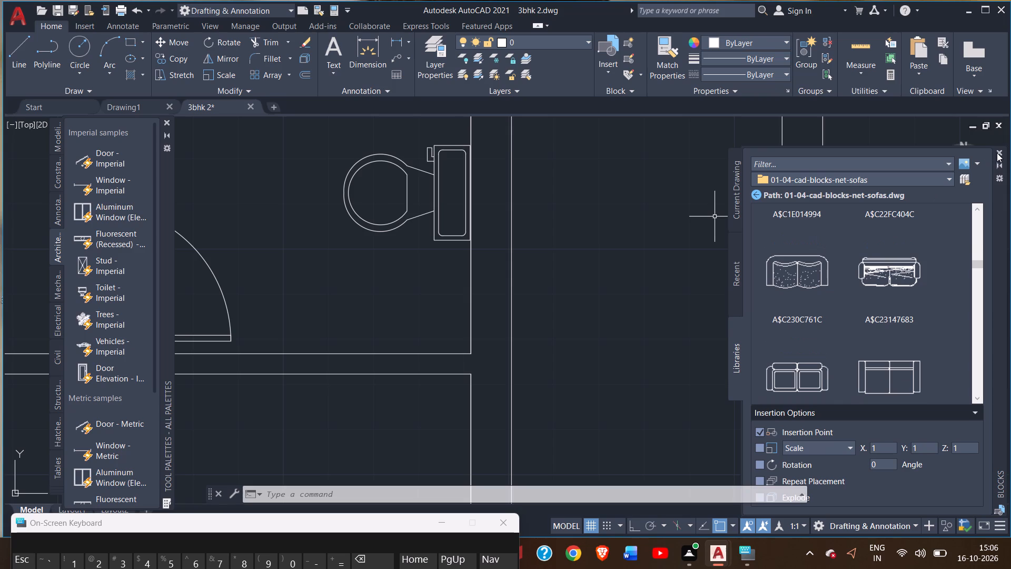
# Close the block library to free up the drawing area.
pyautogui.click(997, 153)
# Check the upper half of the plan, including the bedrooms, kitchen and toilets, within the plot boundary.
pyautogui.scroll(-4, 695, 183)
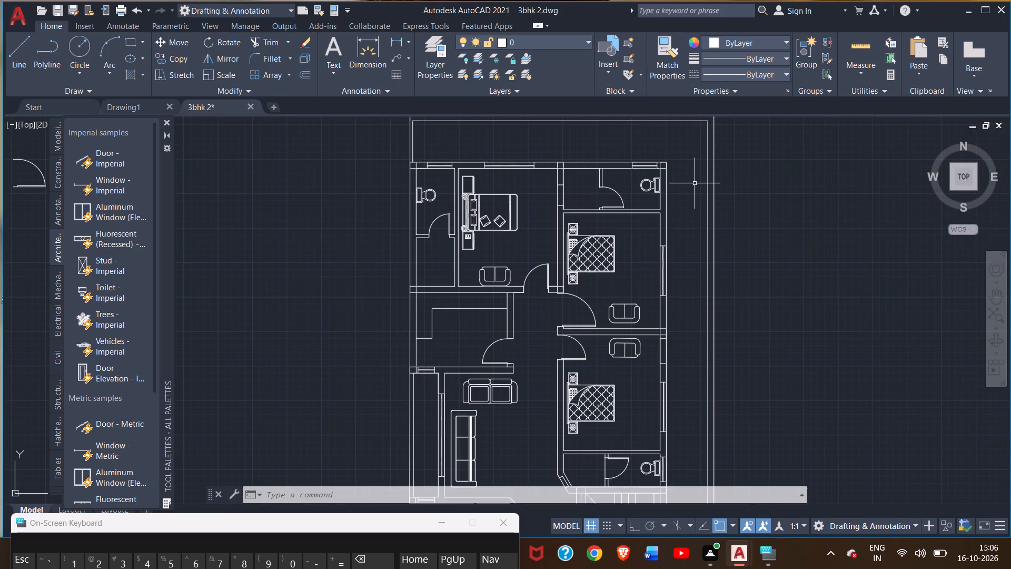
pyautogui.scroll(2, 561, 256)
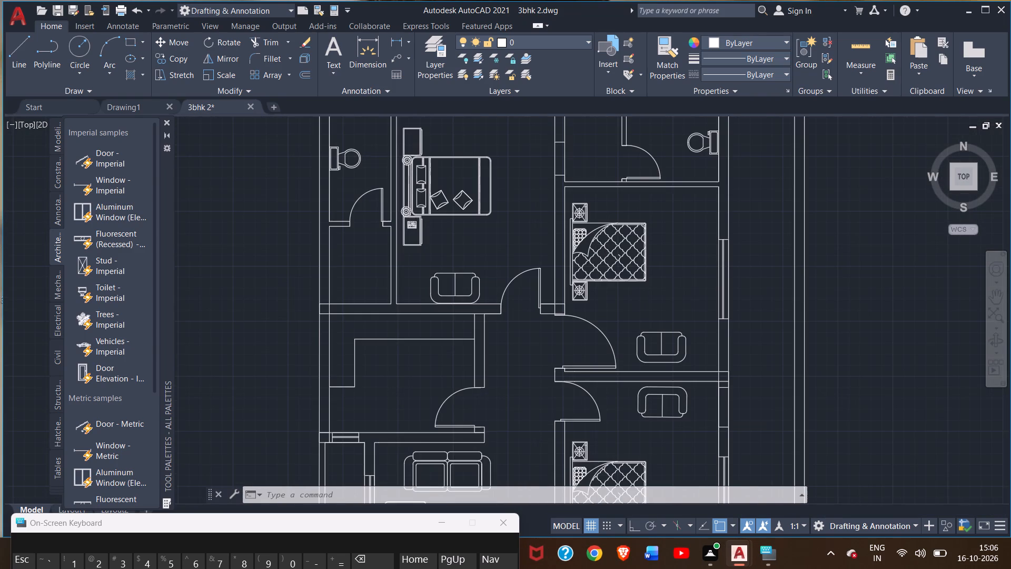
pyautogui.moveTo(538, 239); pyautogui.dragTo(490, 362, button='middle')
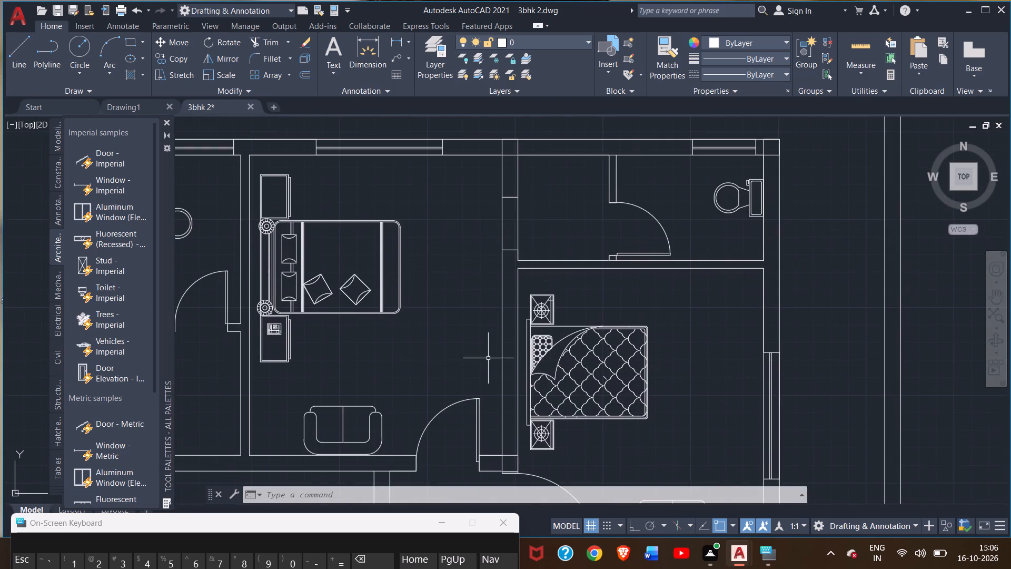
pyautogui.moveTo(453, 248); pyautogui.dragTo(452, 340, button='middle')
pyautogui.scroll(1, 452, 340)
pyautogui.scroll(-3, 479, 293)
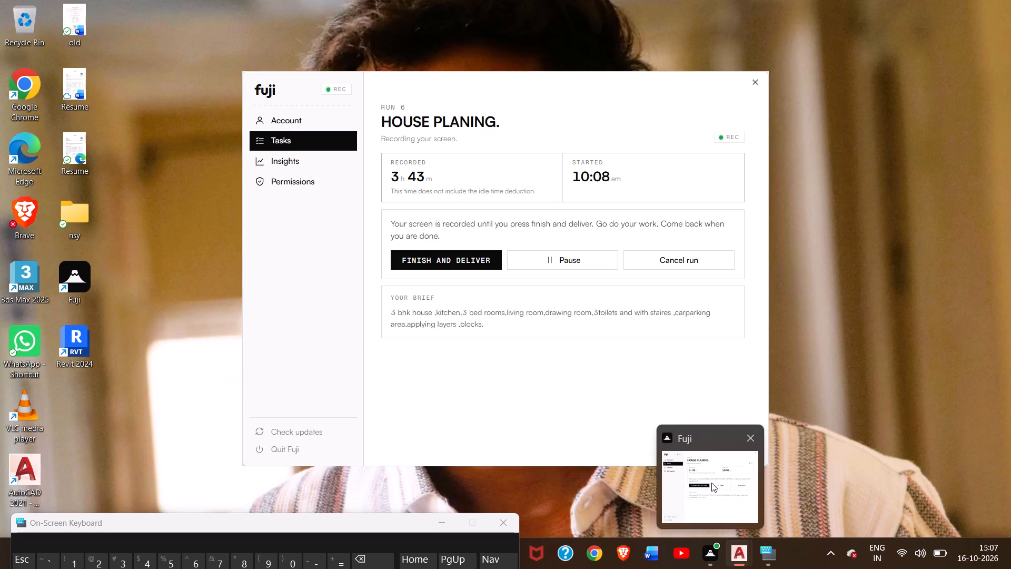
pyautogui.moveTo(737, 263); pyautogui.dragTo(739, 177, button='middle')
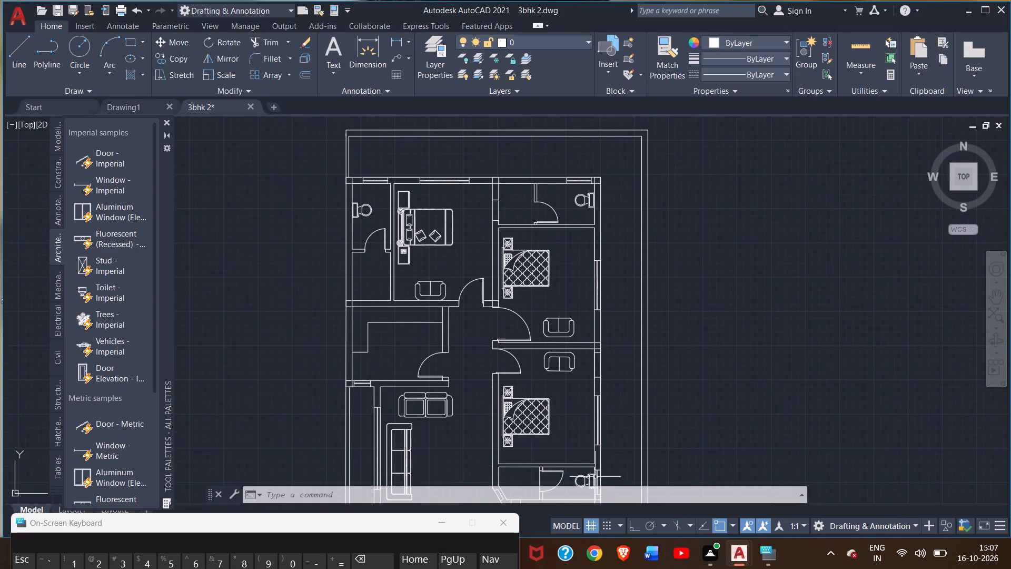
pyautogui.scroll(2, 490, 418)
pyautogui.scroll(-2, 457, 397)
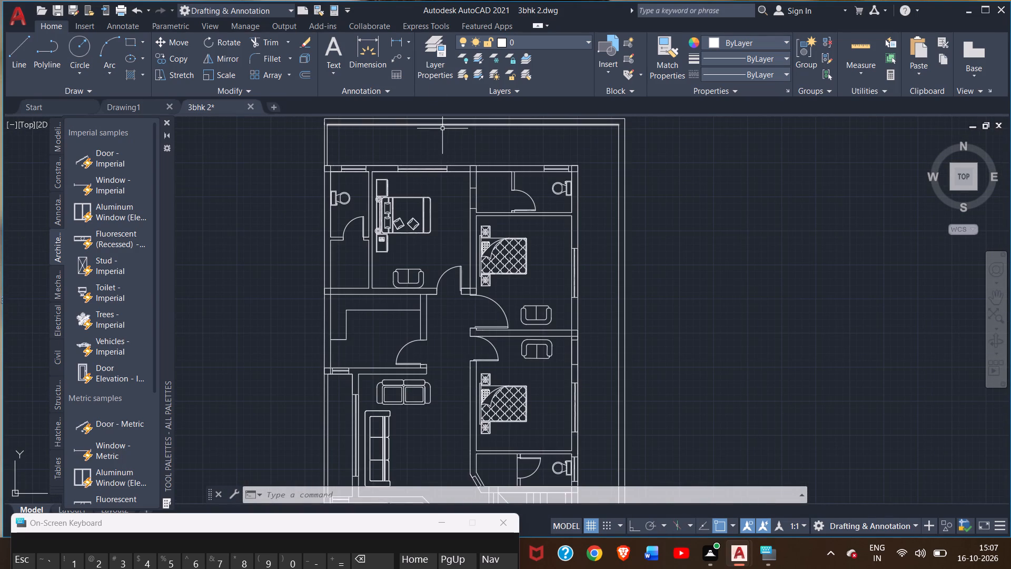
pyautogui.moveTo(440, 135); pyautogui.dragTo(445, 194, button='middle')
pyautogui.scroll(1, 450, 148)
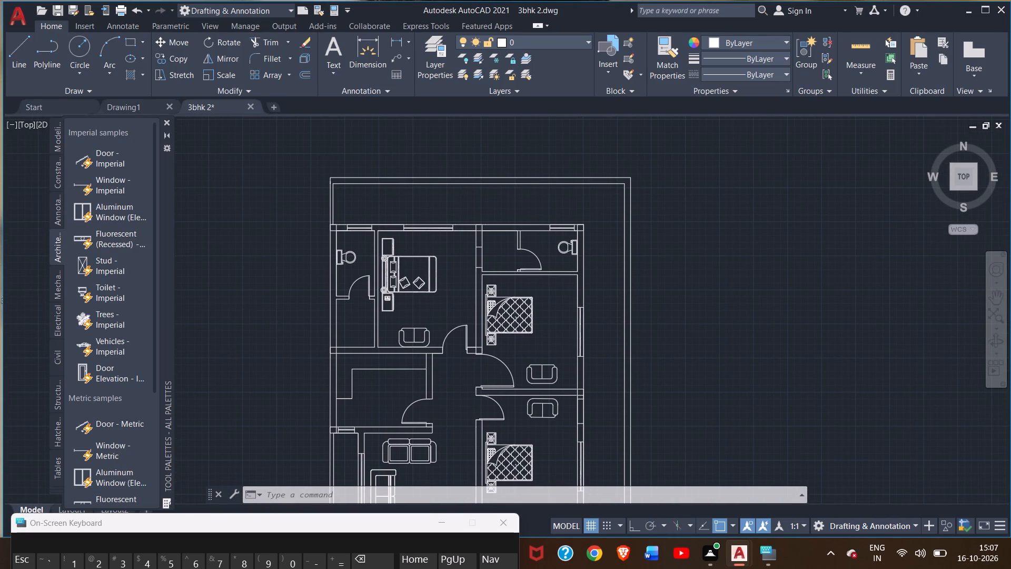
# Inspect the two rear bedrooms and their attached toilets up close, checking the beds, sofas, doors and windows.
pyautogui.moveTo(820, 251); pyautogui.dragTo(836, 159, button='middle')
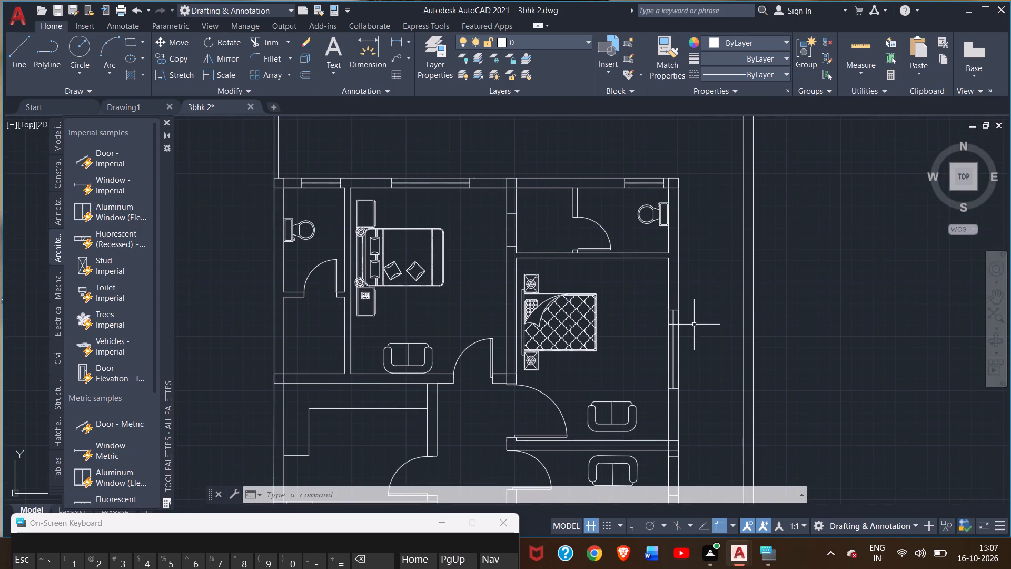
pyautogui.moveTo(693, 325); pyautogui.dragTo(711, 253, button='middle')
pyautogui.scroll(2, 650, 284)
pyautogui.scroll(-1, 650, 284)
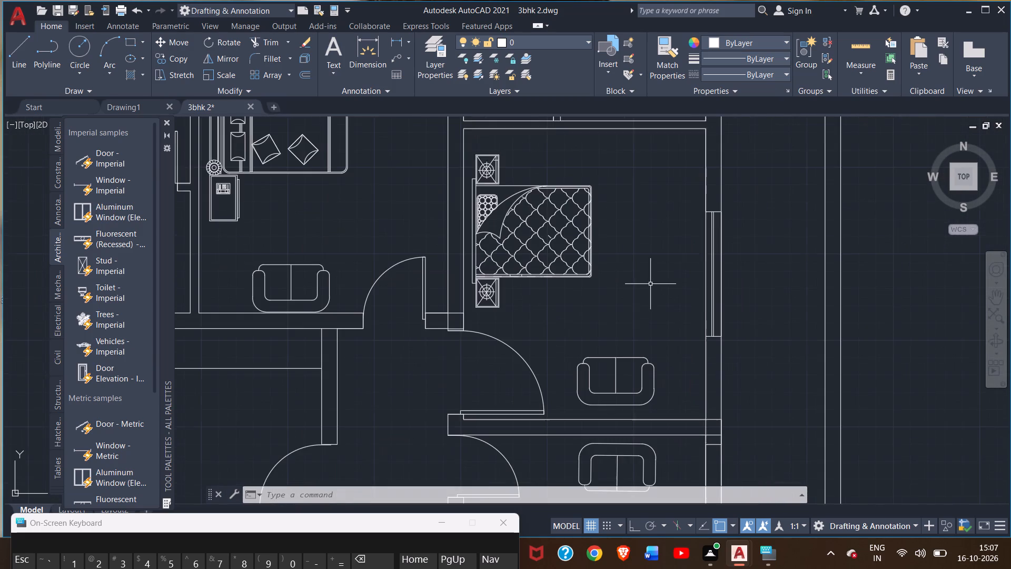
pyautogui.moveTo(652, 278); pyautogui.dragTo(725, 371, button='middle')
pyautogui.scroll(-1, 727, 364)
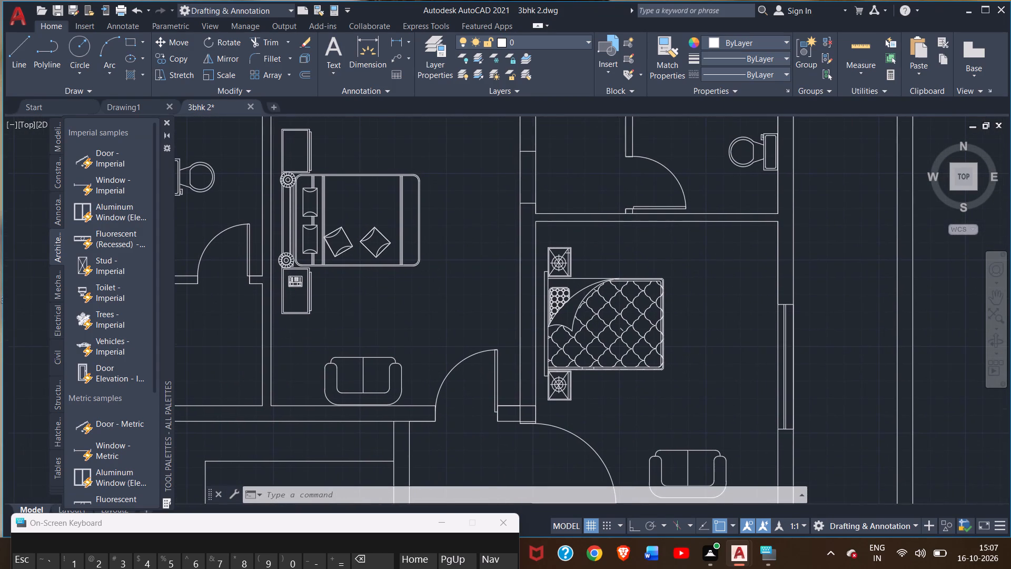
pyautogui.scroll(1, 718, 331)
pyautogui.moveTo(718, 309); pyautogui.dragTo(805, 345, button='middle')
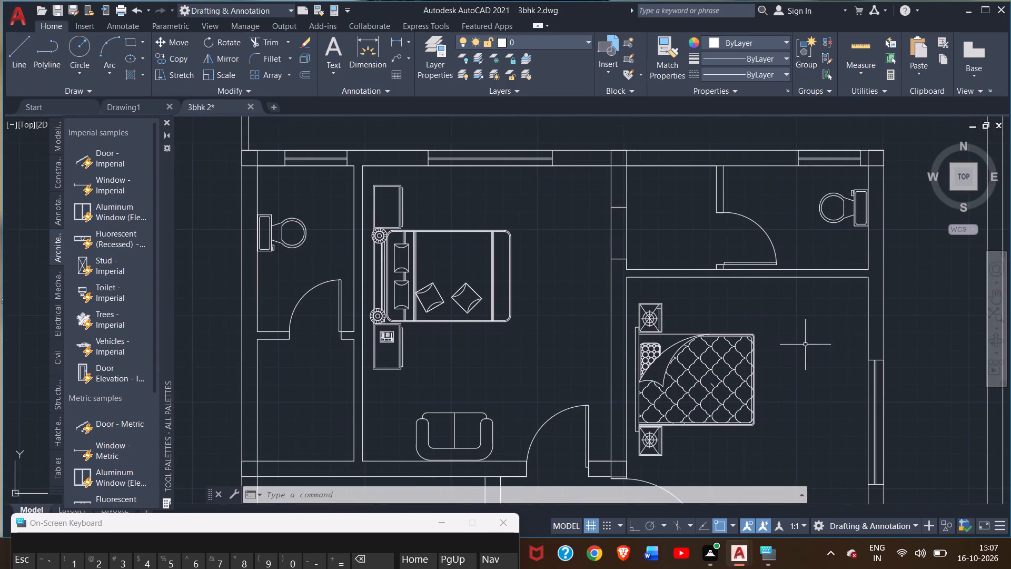
pyautogui.moveTo(715, 250); pyautogui.dragTo(693, 249, button='middle')
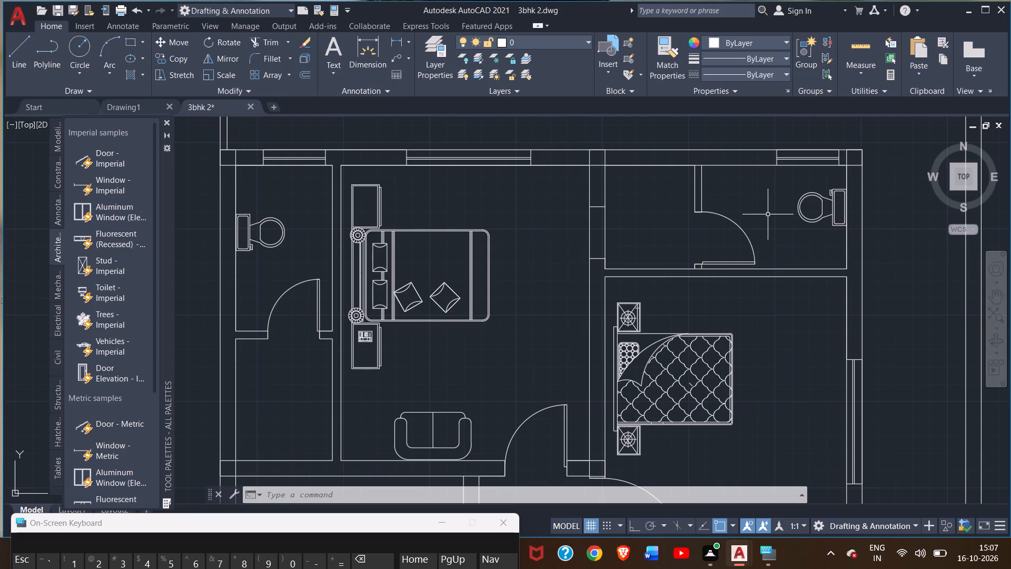
pyautogui.scroll(1, 739, 256)
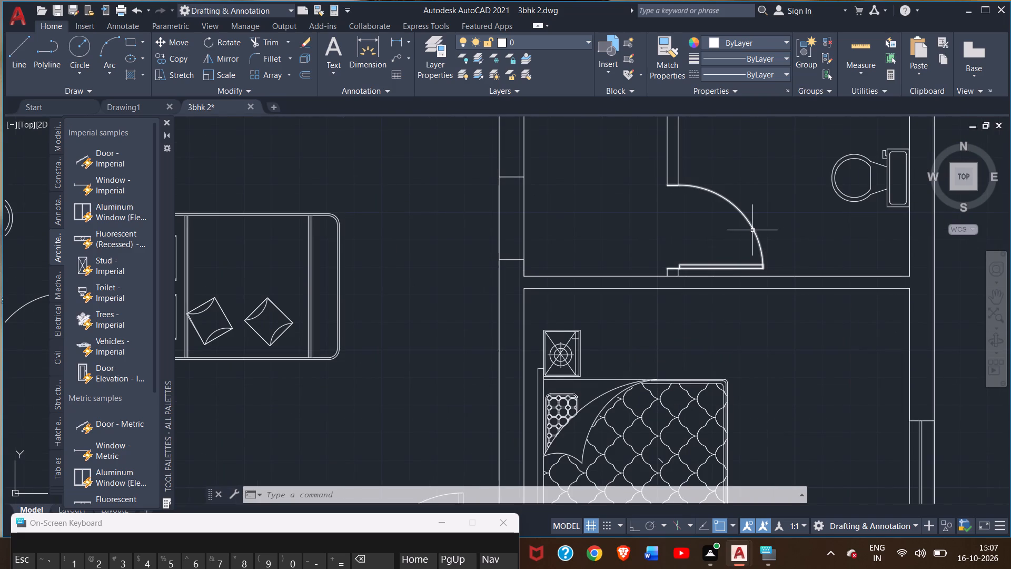
pyautogui.scroll(-2, 774, 228)
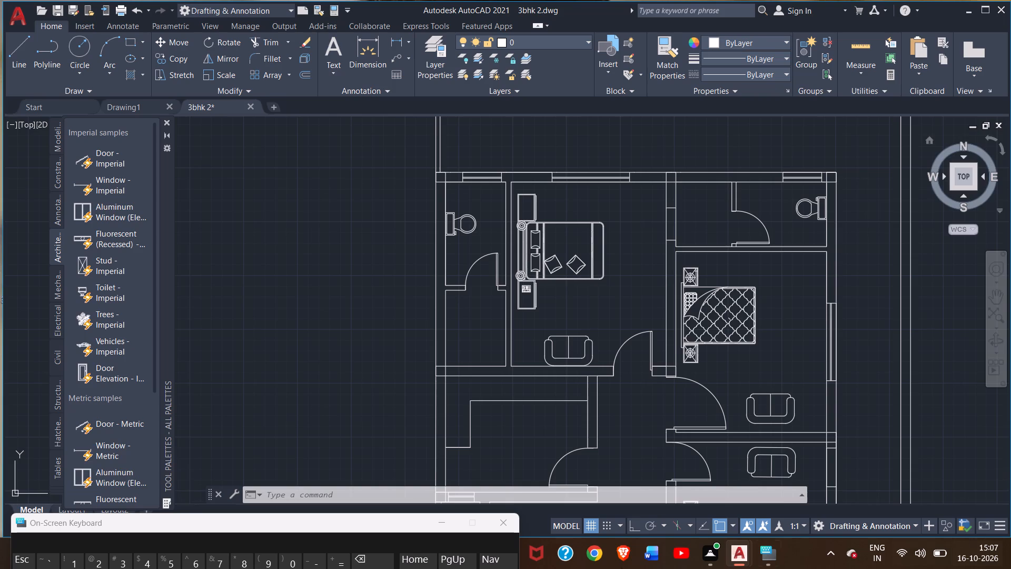
pyautogui.moveTo(392, 409); pyautogui.dragTo(236, 430, button='middle')
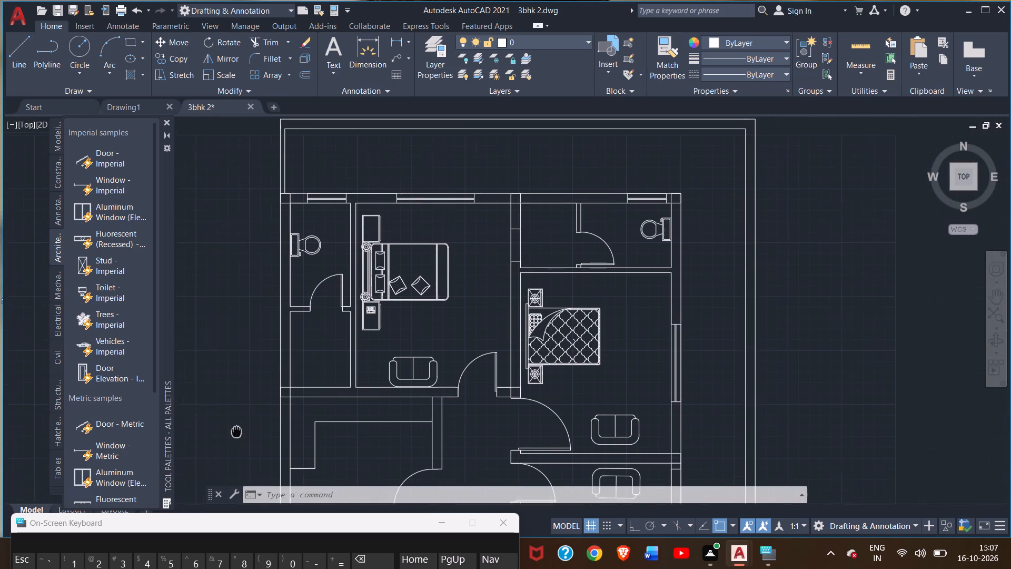
pyautogui.moveTo(236, 430); pyautogui.dragTo(234, 435, button='middle')
pyautogui.scroll(2, 453, 178)
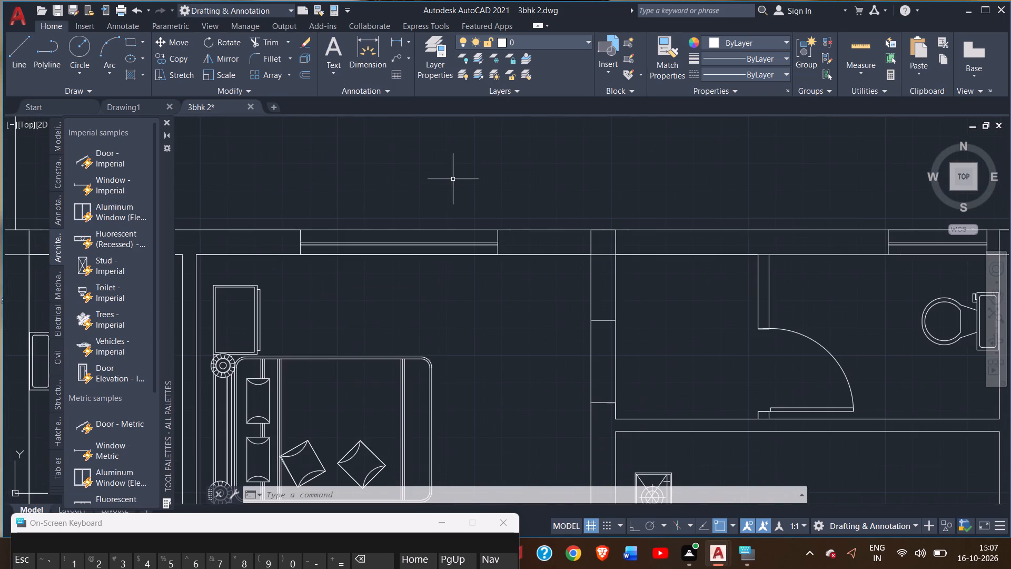
pyautogui.scroll(-2, 453, 180)
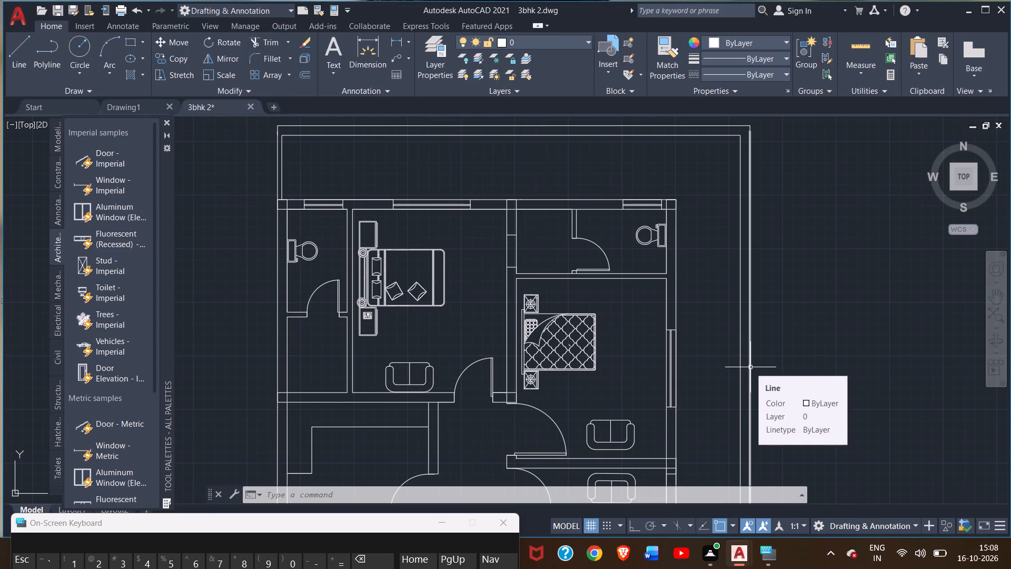
# Inspect the two rear bedrooms, checking the bed, side table, sofa and door positions in each.
pyautogui.moveTo(619, 368); pyautogui.dragTo(628, 317, button='middle')
pyautogui.scroll(2, 422, 260)
pyautogui.scroll(-2, 444, 320)
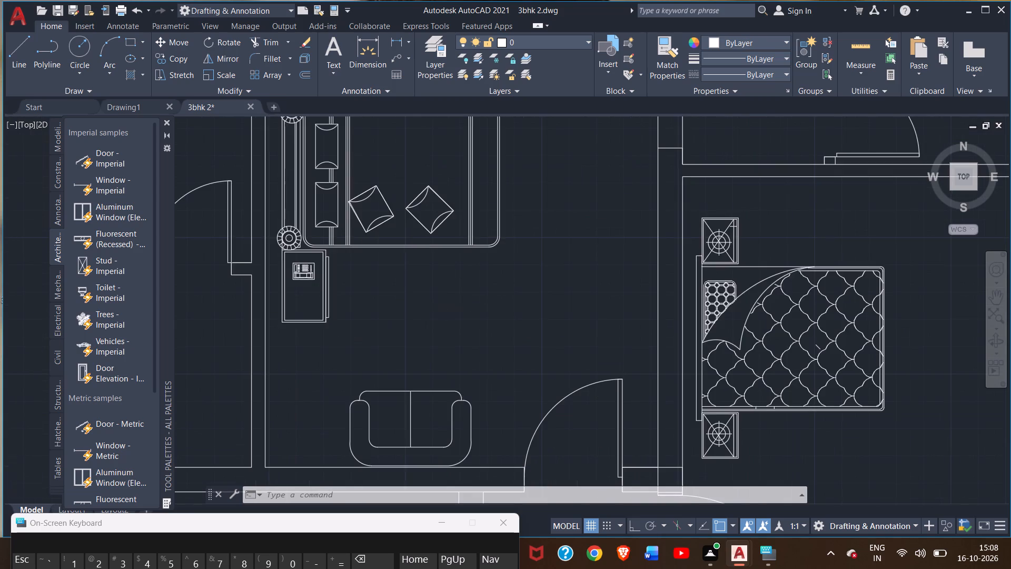
pyautogui.scroll(-1, 444, 327)
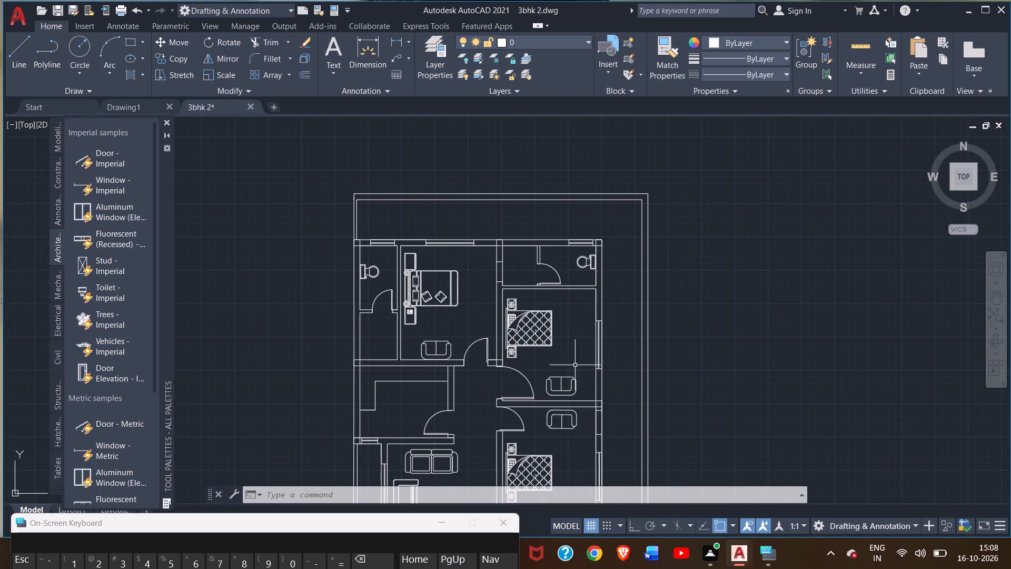
pyautogui.scroll(3, 576, 365)
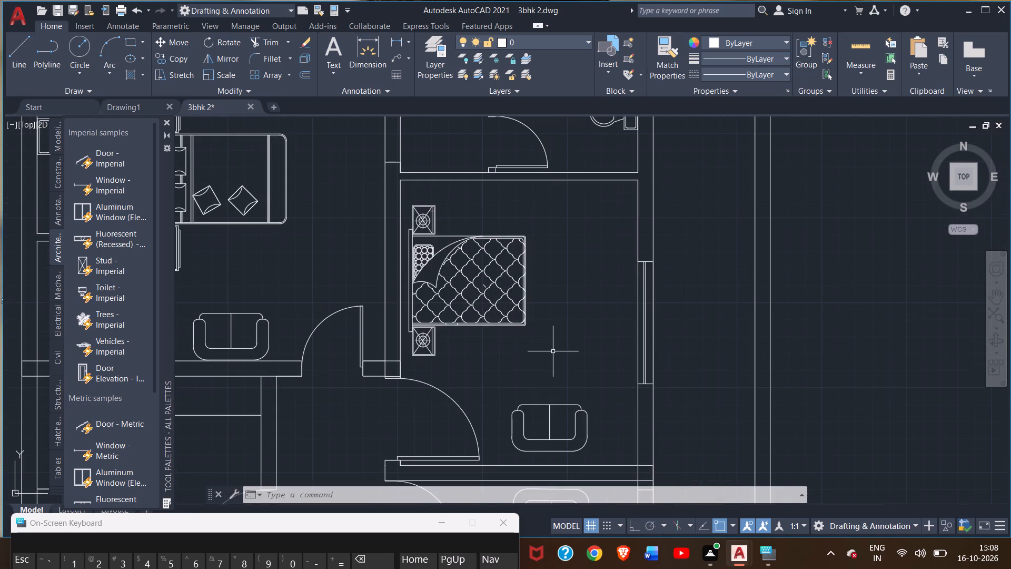
pyautogui.scroll(-1, 553, 352)
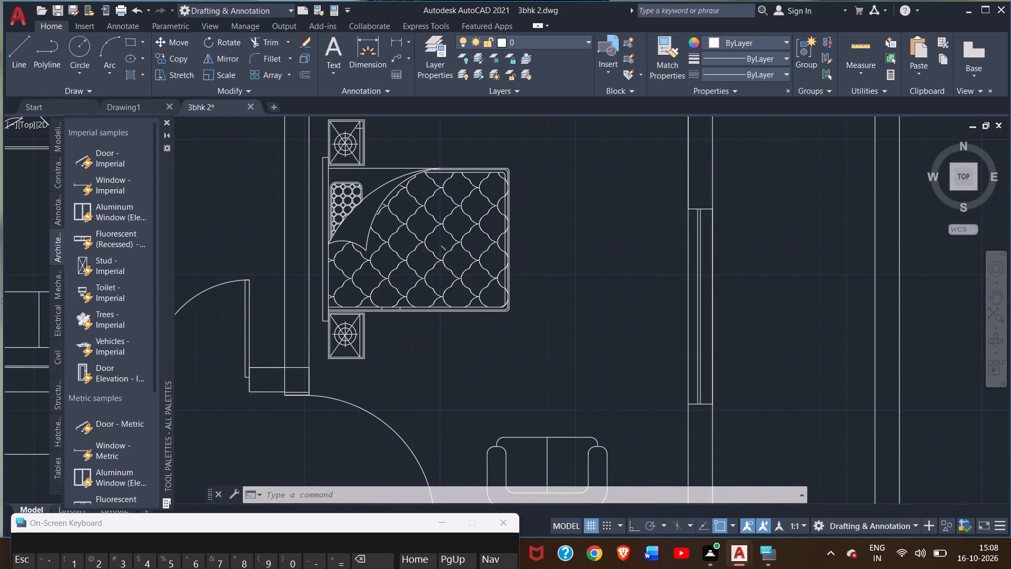
pyautogui.moveTo(553, 352); pyautogui.dragTo(732, 405, button='middle')
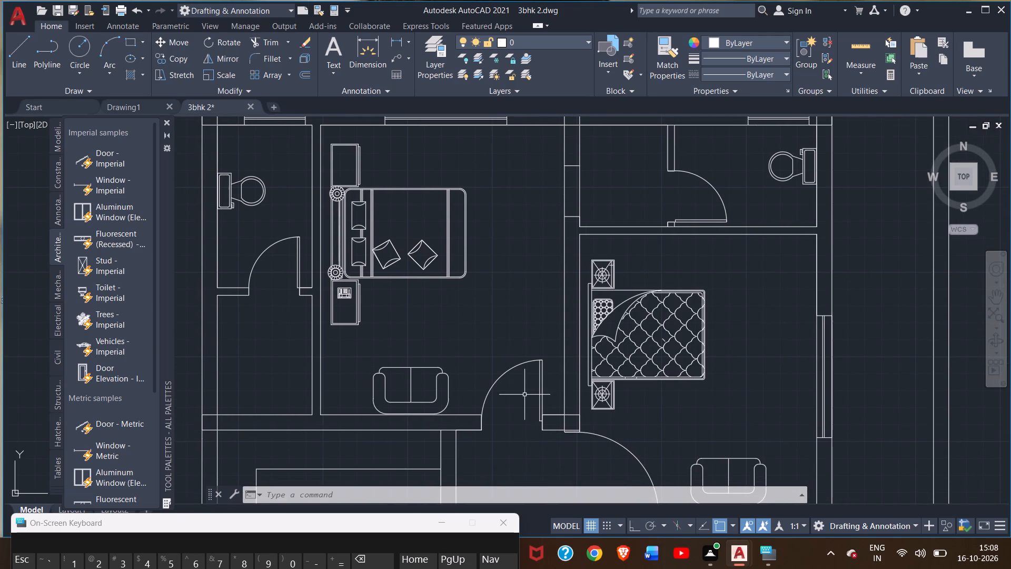
# Erase the extra line on the inner wall face at the rear window of the bedroom with the two-cushion bed.
pyautogui.scroll(-1, 447, 191)
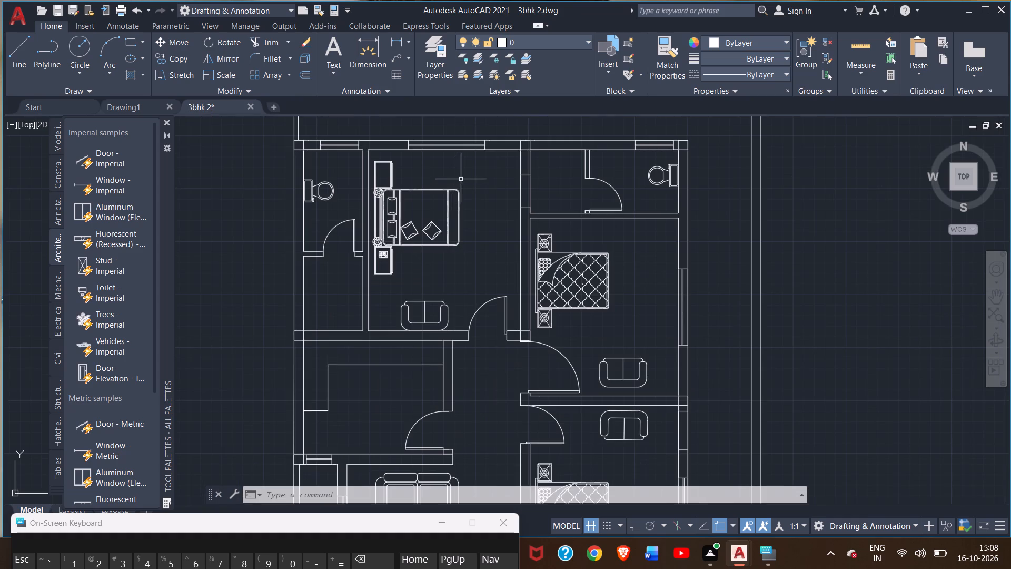
pyautogui.moveTo(467, 173); pyautogui.dragTo(471, 251, button='middle')
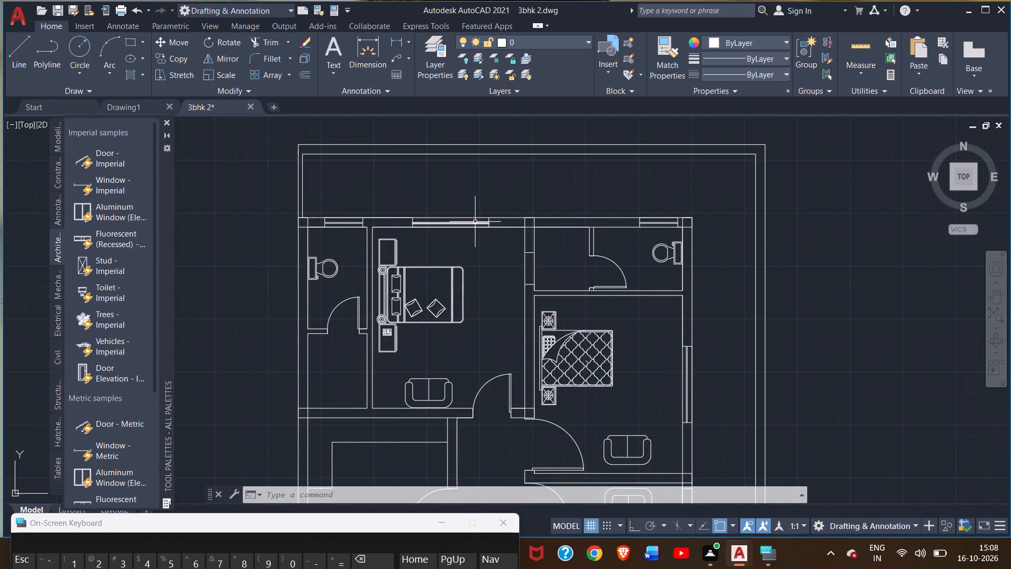
pyautogui.scroll(1, 478, 222)
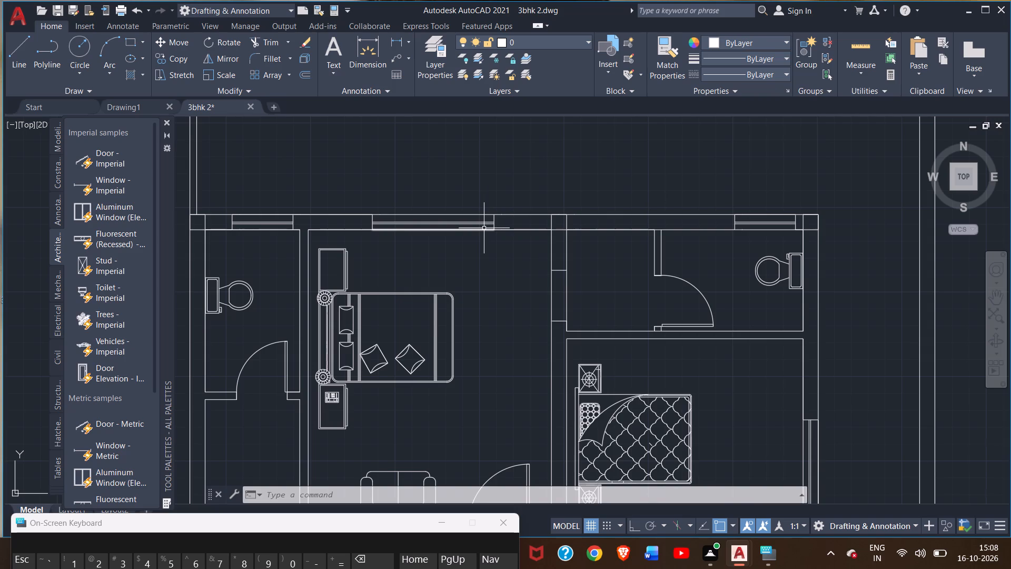
pyautogui.click(484, 228)
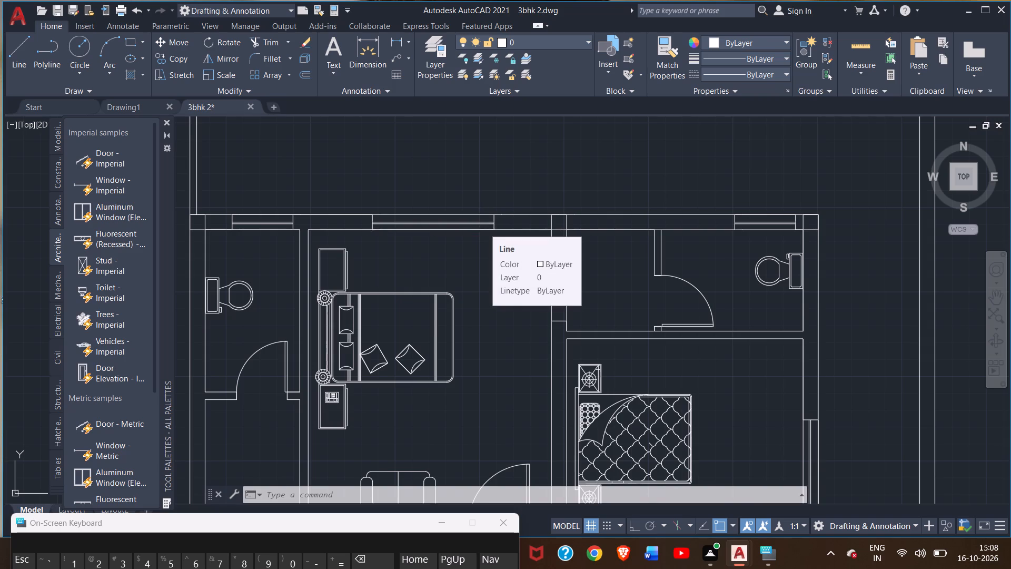
pyautogui.press('Delete')
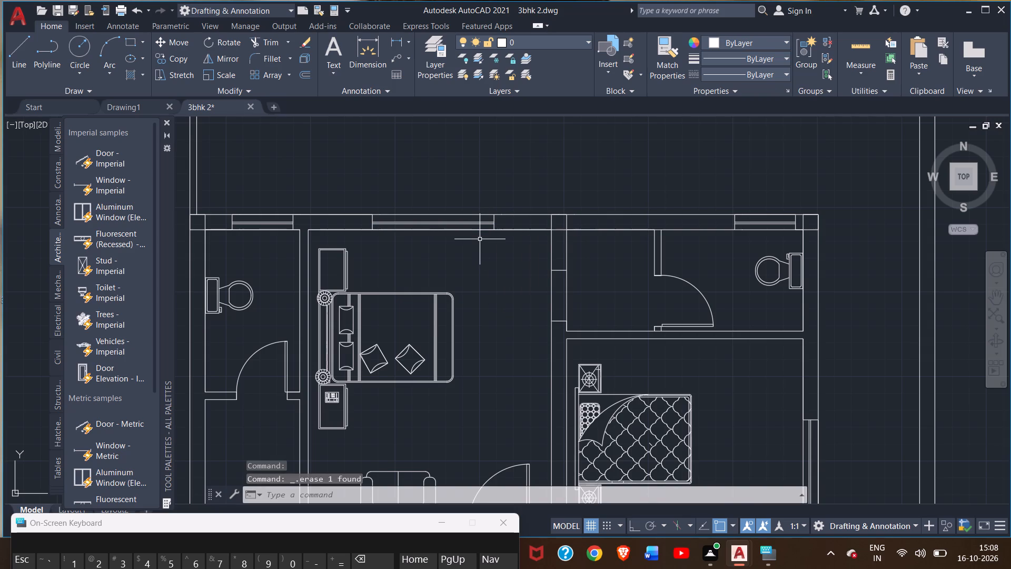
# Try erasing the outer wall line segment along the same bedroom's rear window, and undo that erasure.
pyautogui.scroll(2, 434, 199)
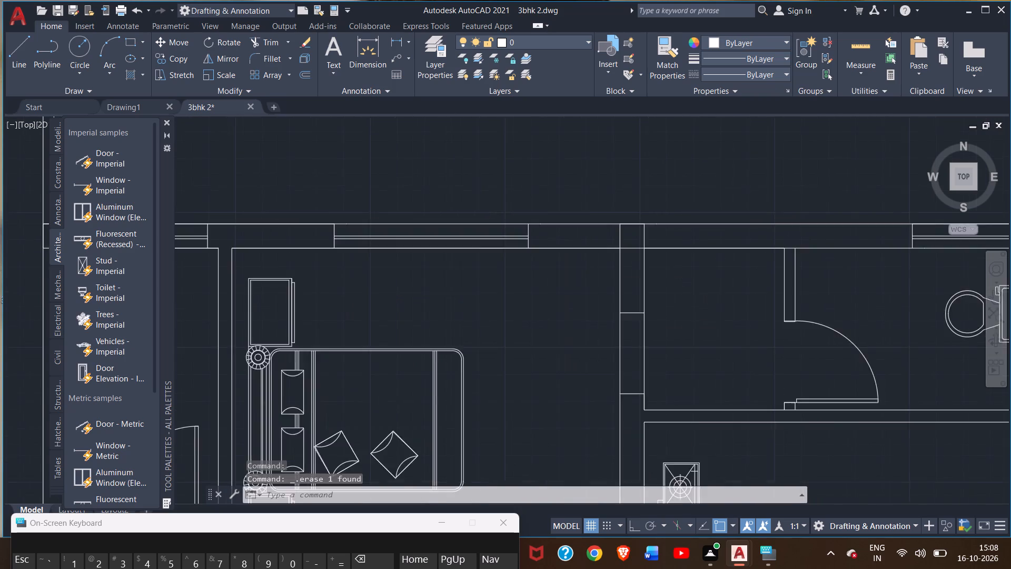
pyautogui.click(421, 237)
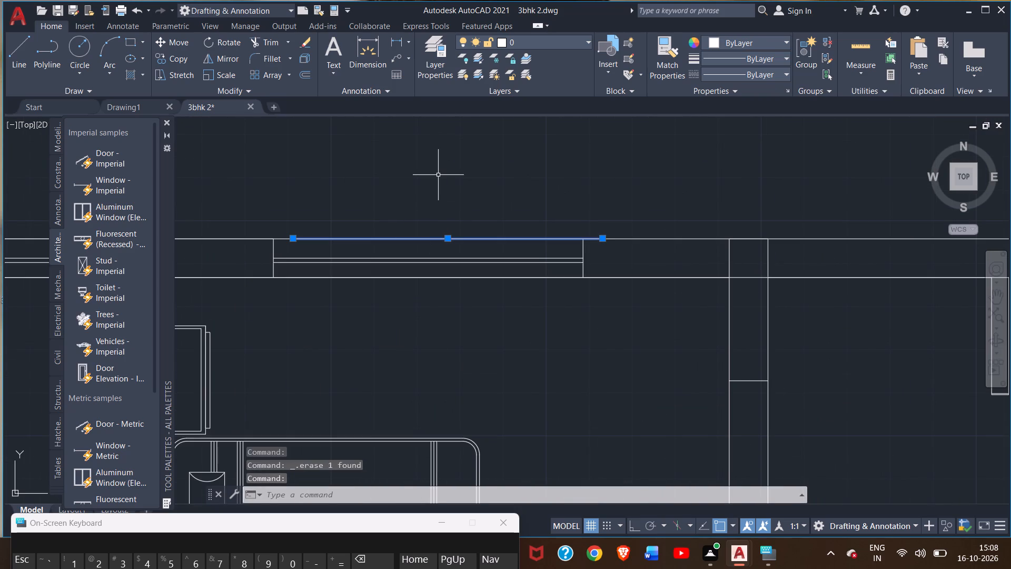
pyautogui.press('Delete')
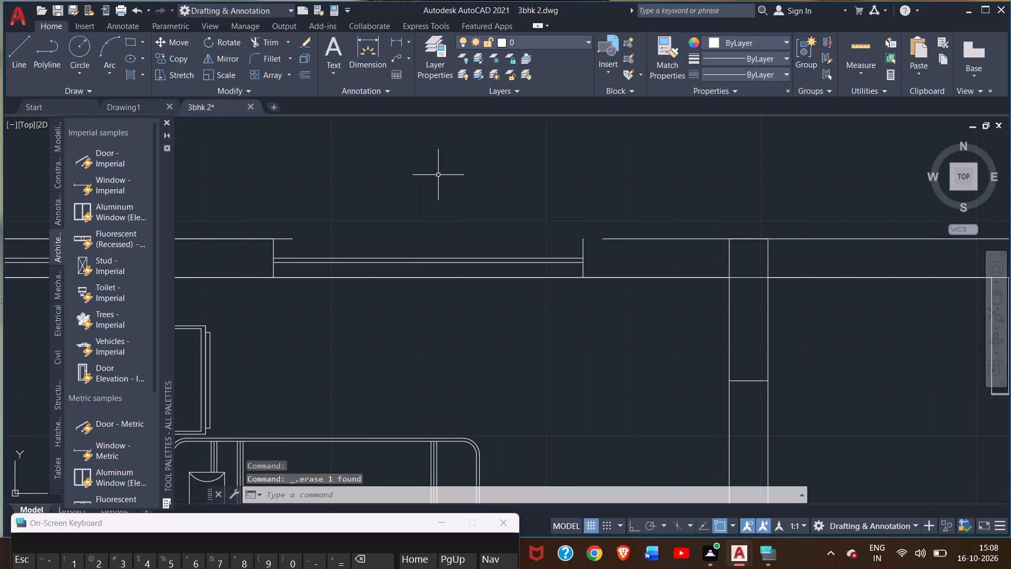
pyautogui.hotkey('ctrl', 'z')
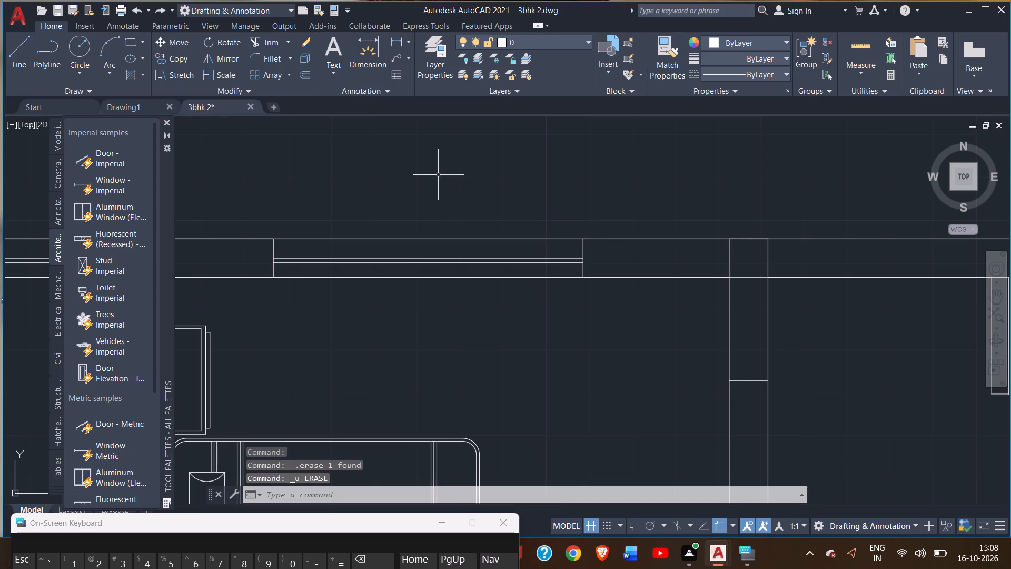
# Examine the rear-corner toilet's window and wall lines up close, and compare them with the surrounding bedrooms.
pyautogui.scroll(-3, 465, 267)
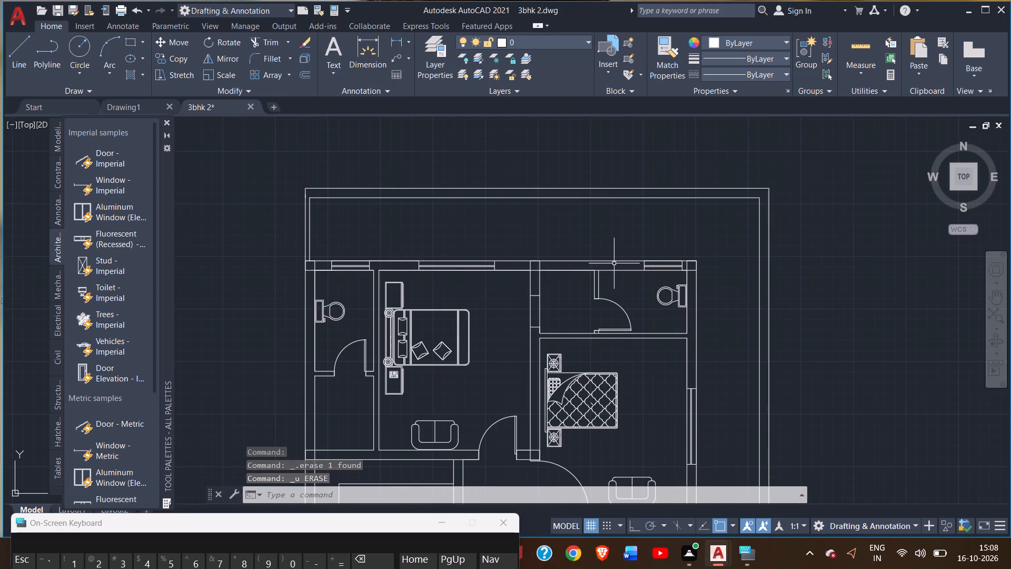
pyautogui.scroll(2, 621, 263)
pyautogui.moveTo(648, 300); pyautogui.dragTo(524, 311, button='middle')
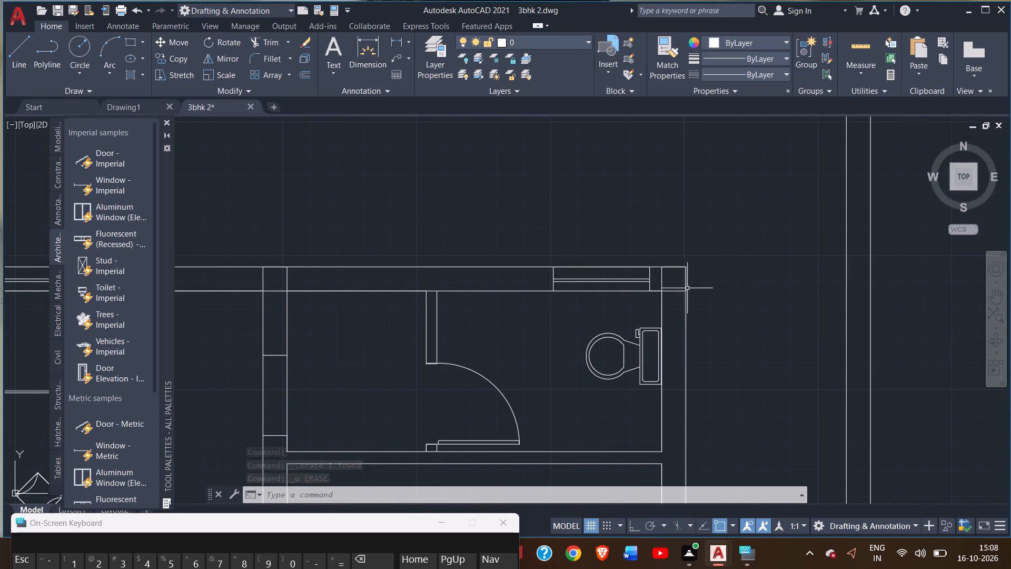
pyautogui.scroll(2, 648, 280)
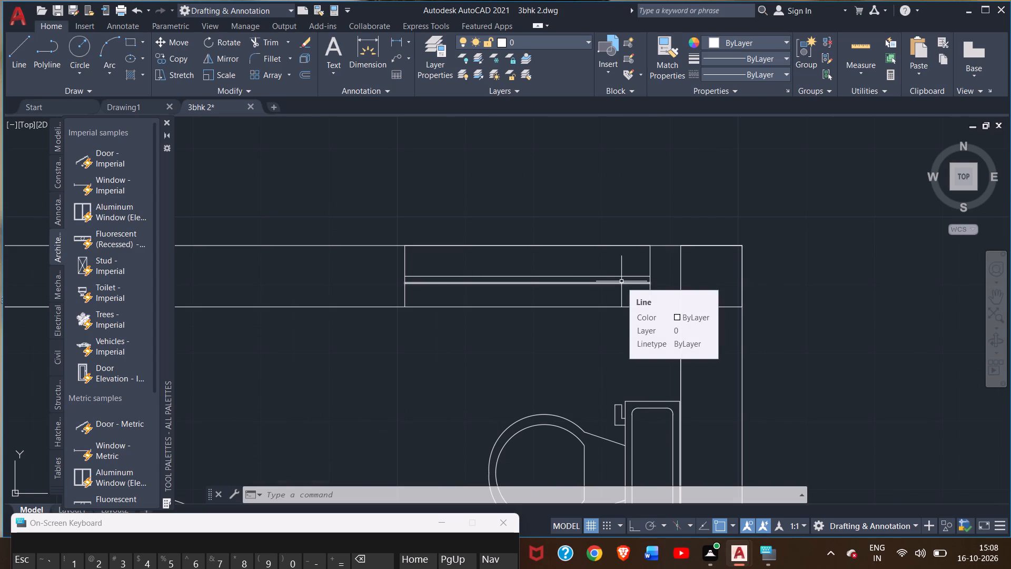
pyautogui.scroll(1, 621, 281)
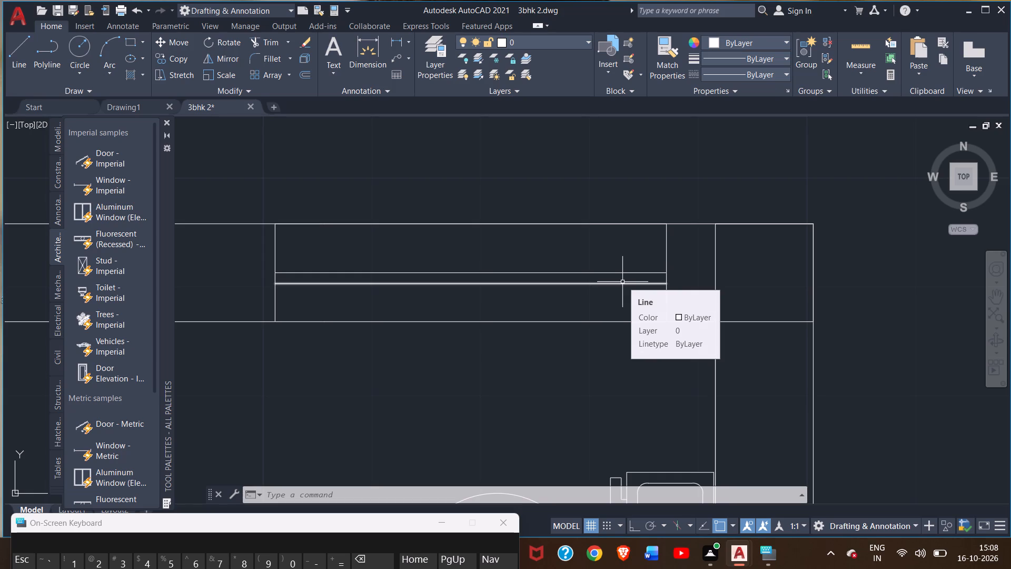
pyautogui.scroll(-5, 559, 338)
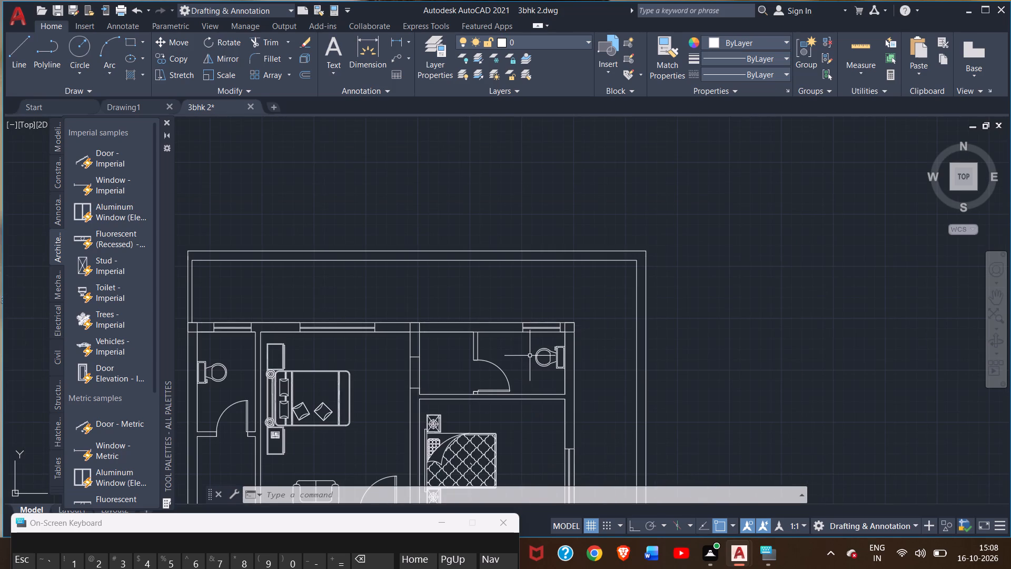
pyautogui.moveTo(530, 356); pyautogui.dragTo(629, 263, button='middle')
pyautogui.moveTo(589, 403); pyautogui.dragTo(601, 320, button='middle')
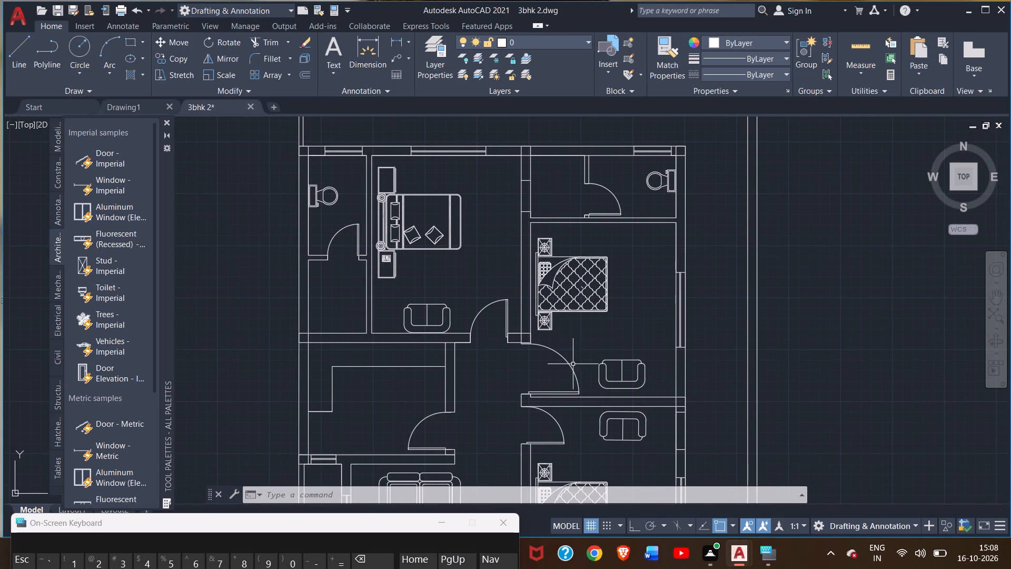
# Review the furnished plan from the rear bedrooms through the living areas and staircase to the car parking.
pyautogui.scroll(1, 569, 337)
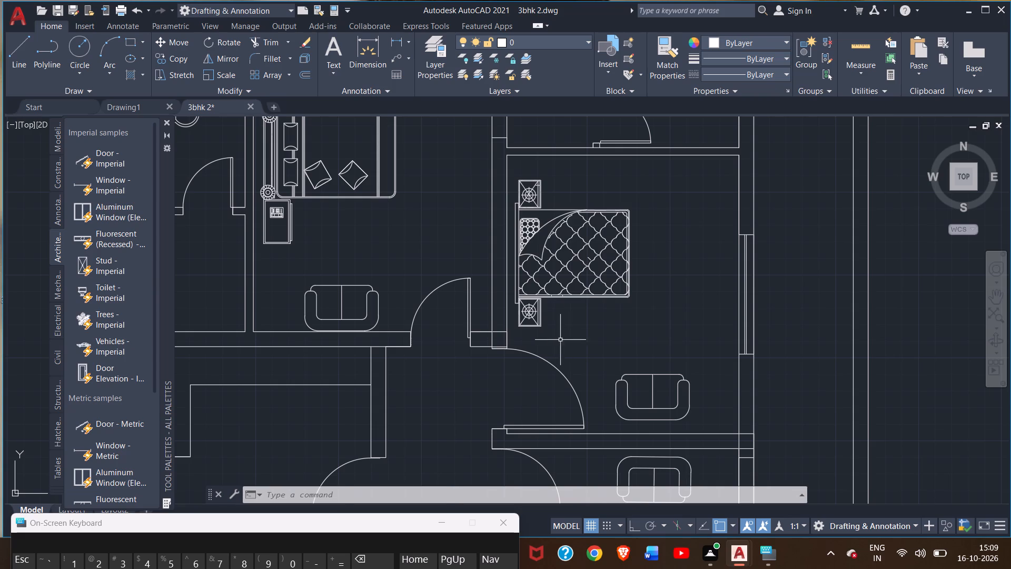
pyautogui.scroll(-1, 553, 339)
pyautogui.scroll(-1, 492, 368)
pyautogui.moveTo(497, 369); pyautogui.dragTo(500, 309, button='middle')
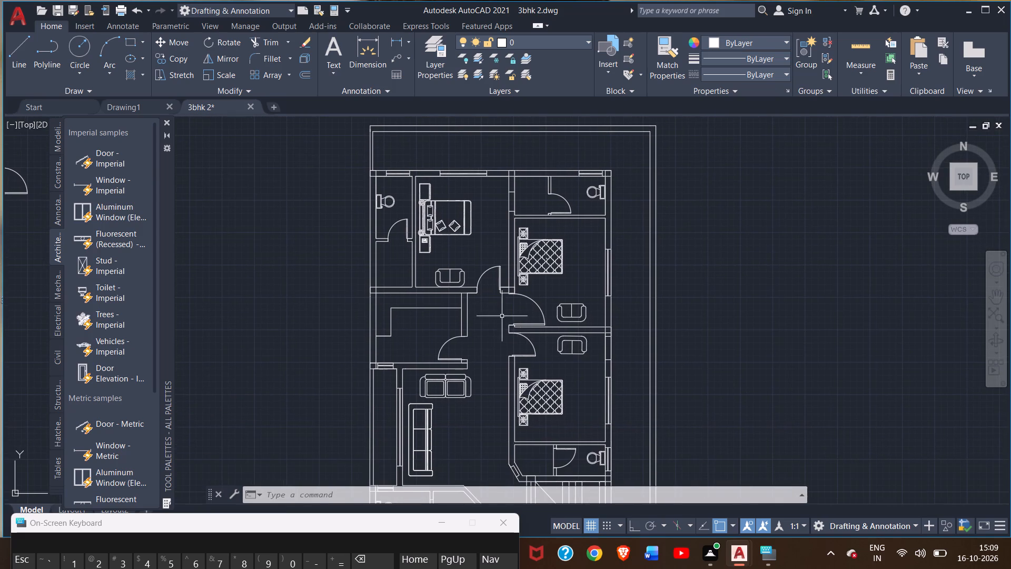
pyautogui.scroll(2, 569, 307)
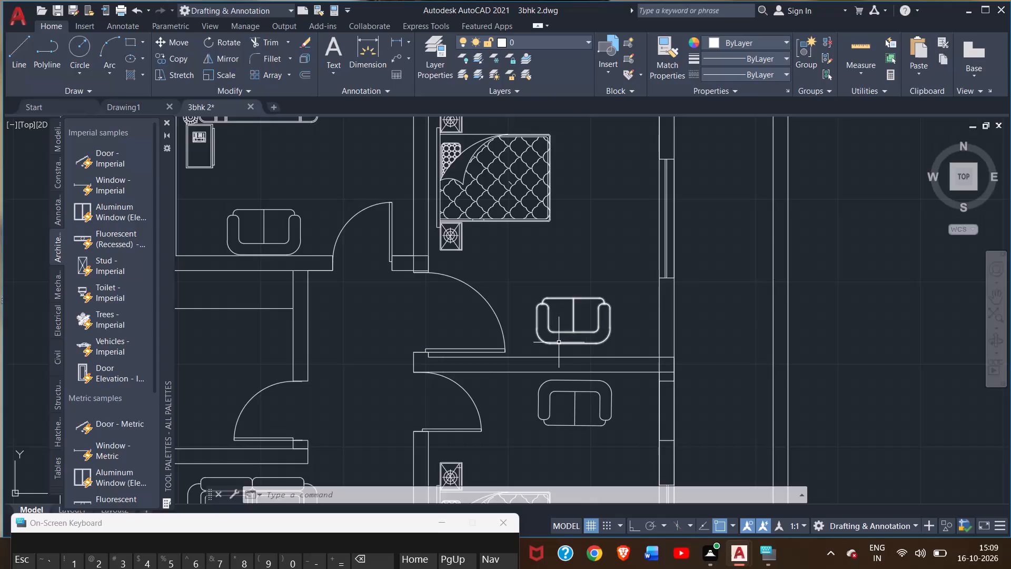
pyautogui.scroll(-1, 491, 346)
pyautogui.moveTo(528, 388); pyautogui.dragTo(609, 330, button='middle')
pyautogui.scroll(-1, 607, 352)
pyautogui.moveTo(608, 367); pyautogui.dragTo(611, 276, button='middle')
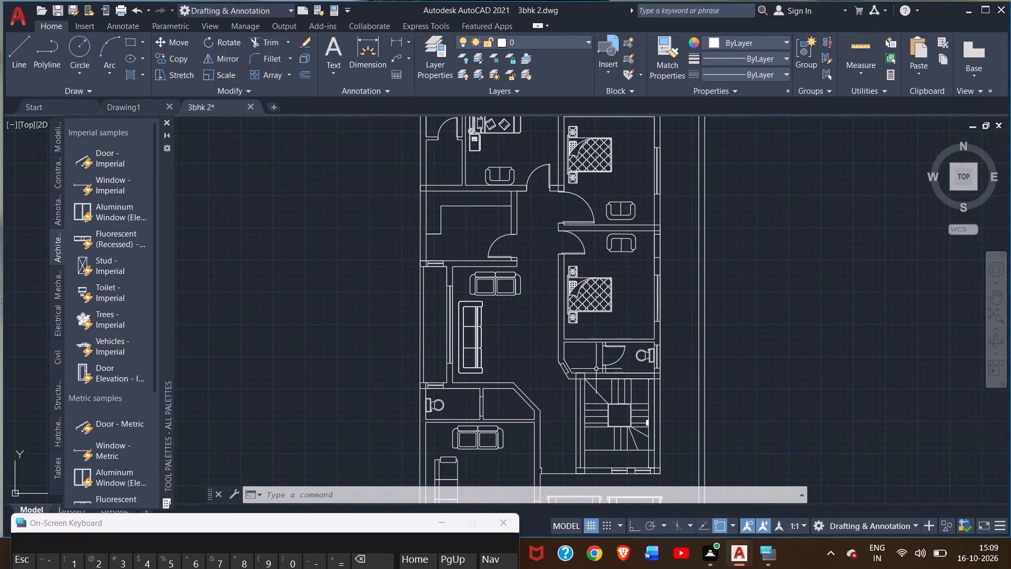
pyautogui.scroll(-1, 584, 401)
pyautogui.moveTo(583, 401); pyautogui.dragTo(567, 338, button='middle')
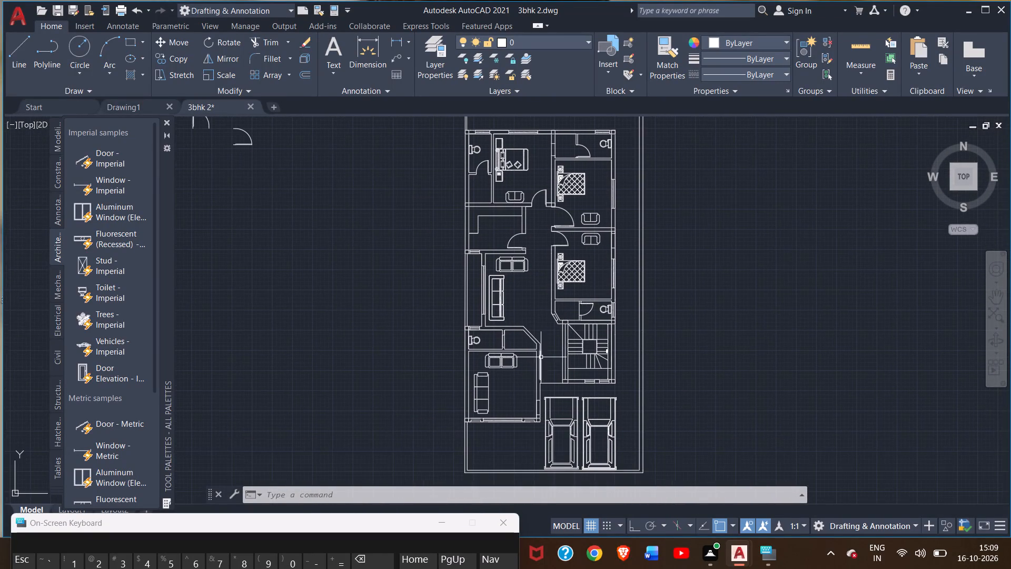
# Delete the three leftover door blocks lying outside the plot boundary.
pyautogui.moveTo(540, 358); pyautogui.dragTo(715, 430, button='middle')
pyautogui.moveTo(377, 170); pyautogui.dragTo(337, 179)
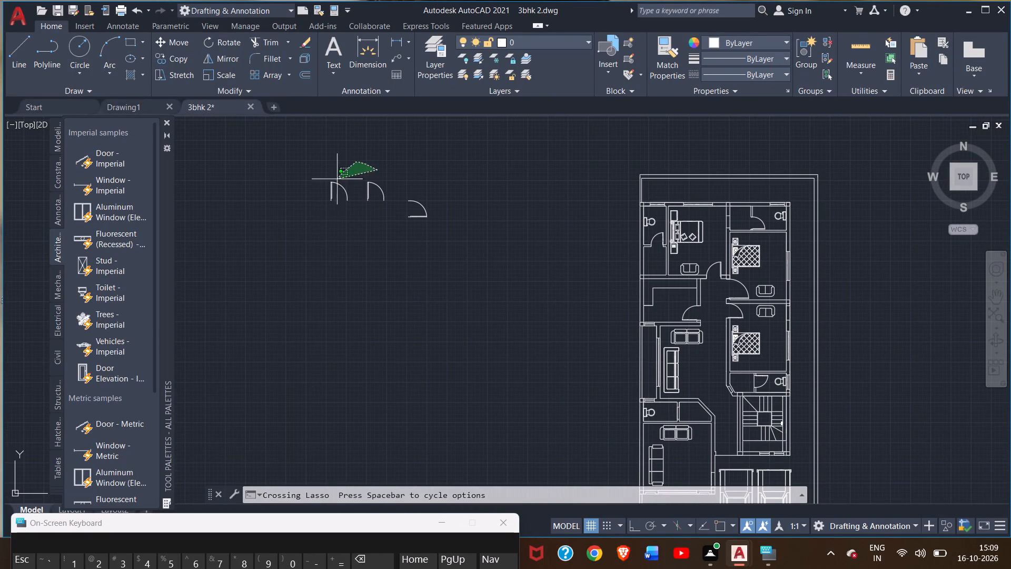
pyautogui.moveTo(337, 179); pyautogui.dragTo(471, 258)
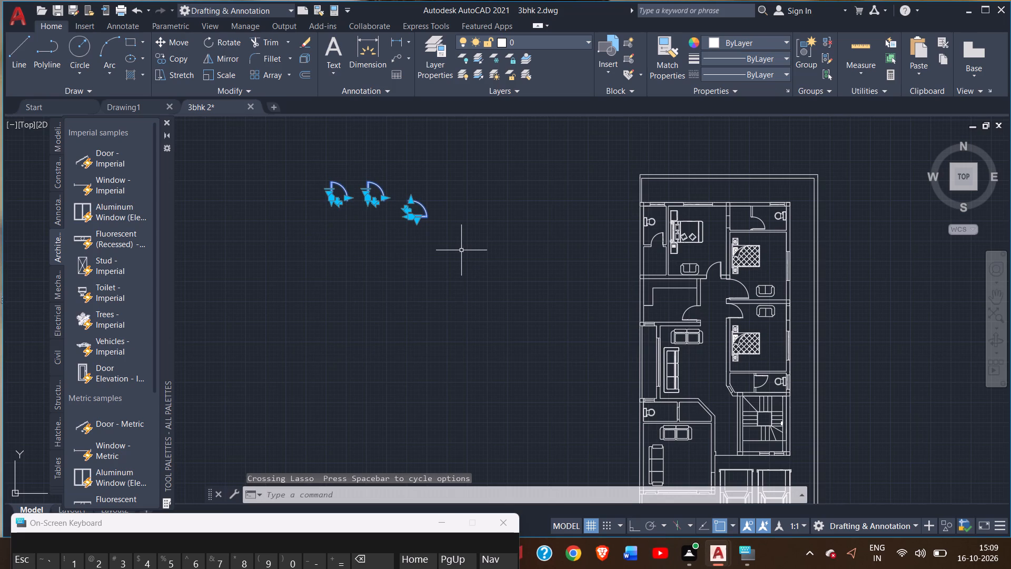
pyautogui.press('Delete')
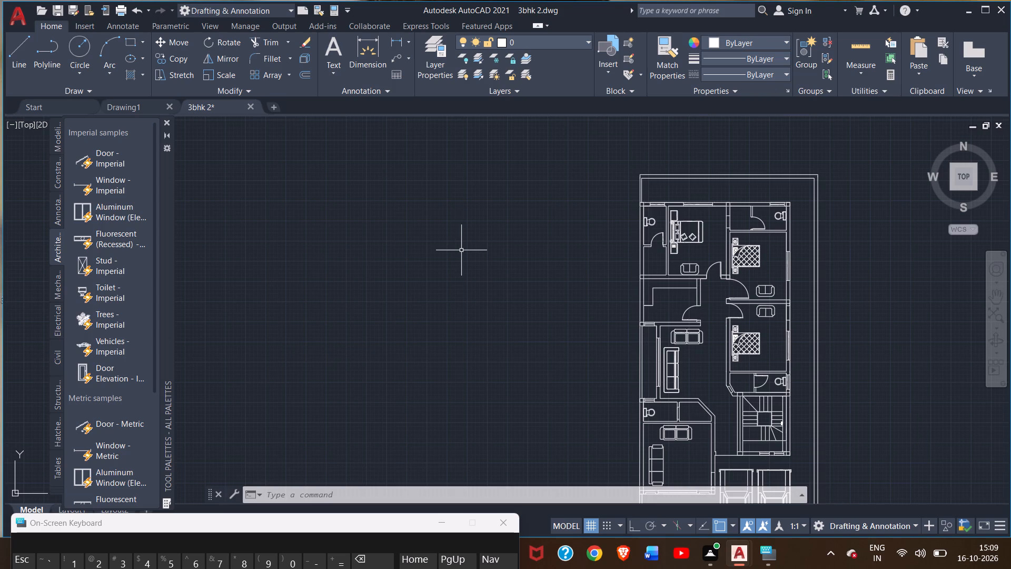
# Review the rear bedrooms and attached toilets again, checking furniture, doors, windows and the open space behind them.
pyautogui.scroll(2, 749, 252)
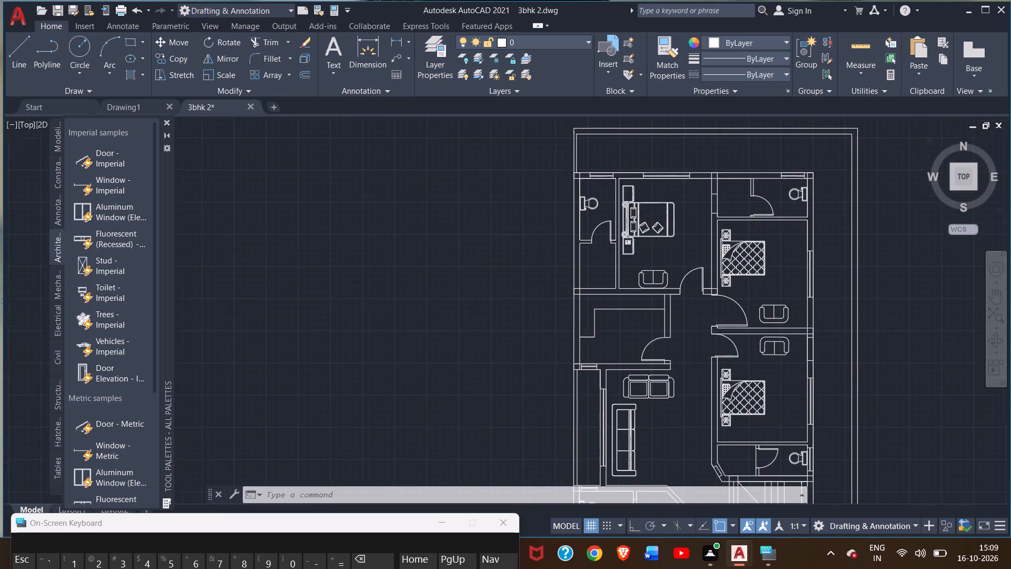
pyautogui.moveTo(814, 289); pyautogui.dragTo(651, 312, button='middle')
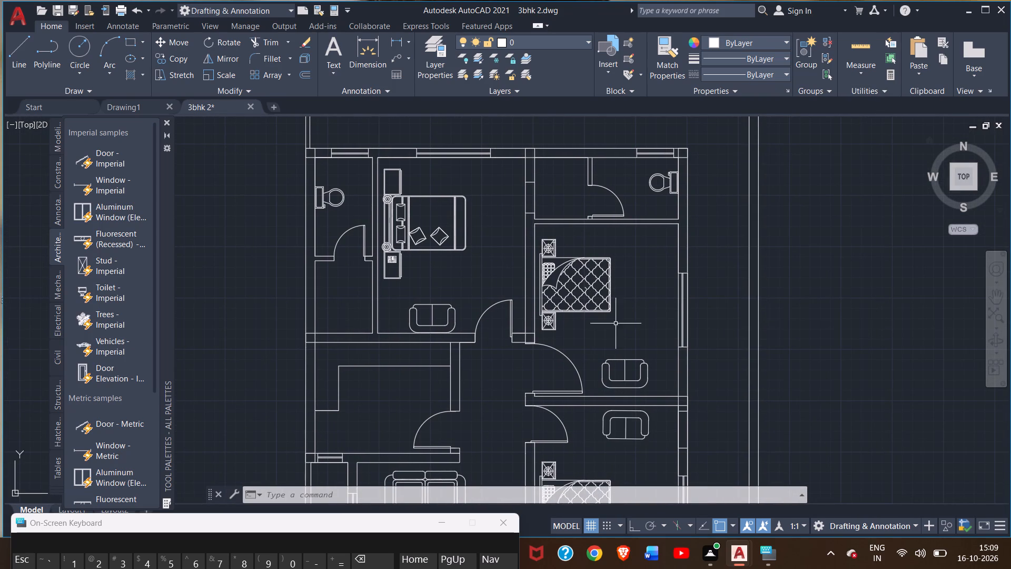
pyautogui.scroll(1, 627, 282)
pyautogui.scroll(-2, 627, 282)
pyautogui.scroll(1, 627, 280)
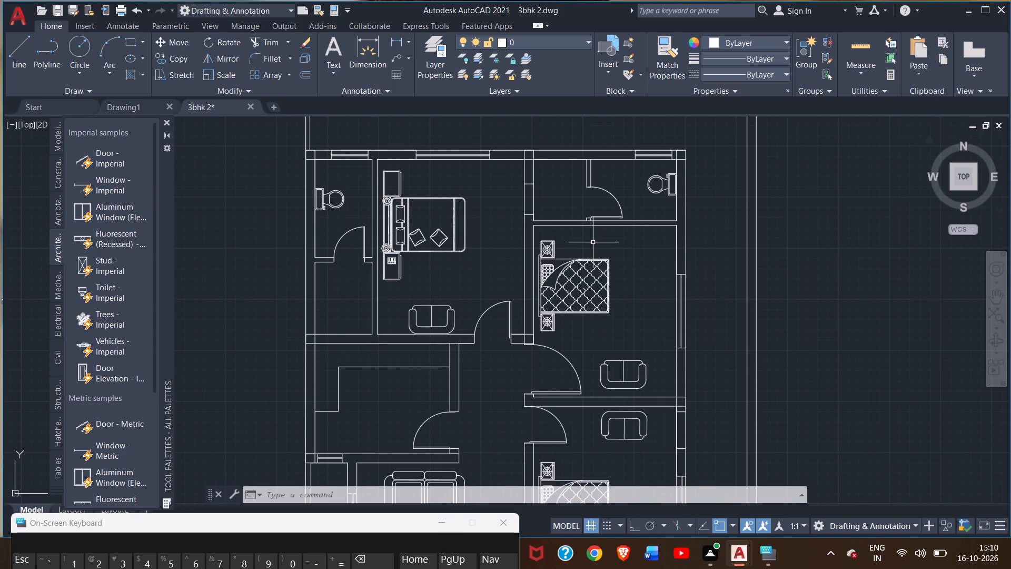
pyautogui.scroll(1, 619, 256)
pyautogui.middleClick(618, 256)
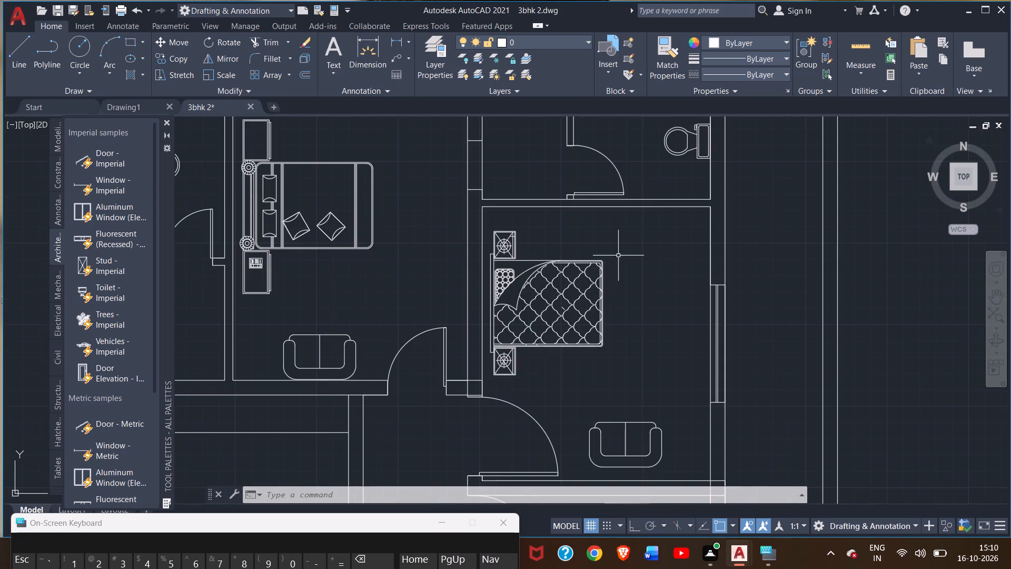
pyautogui.scroll(-1, 613, 269)
pyautogui.moveTo(621, 269); pyautogui.dragTo(611, 376, button='middle')
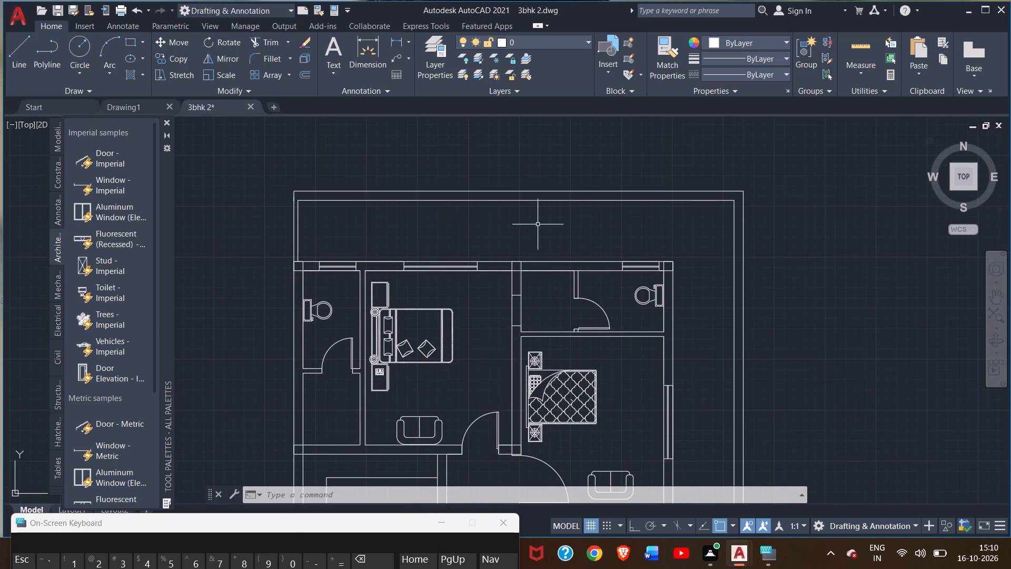
pyautogui.scroll(2, 537, 224)
pyautogui.scroll(-2, 535, 240)
pyautogui.moveTo(531, 249); pyautogui.dragTo(521, 179, button='middle')
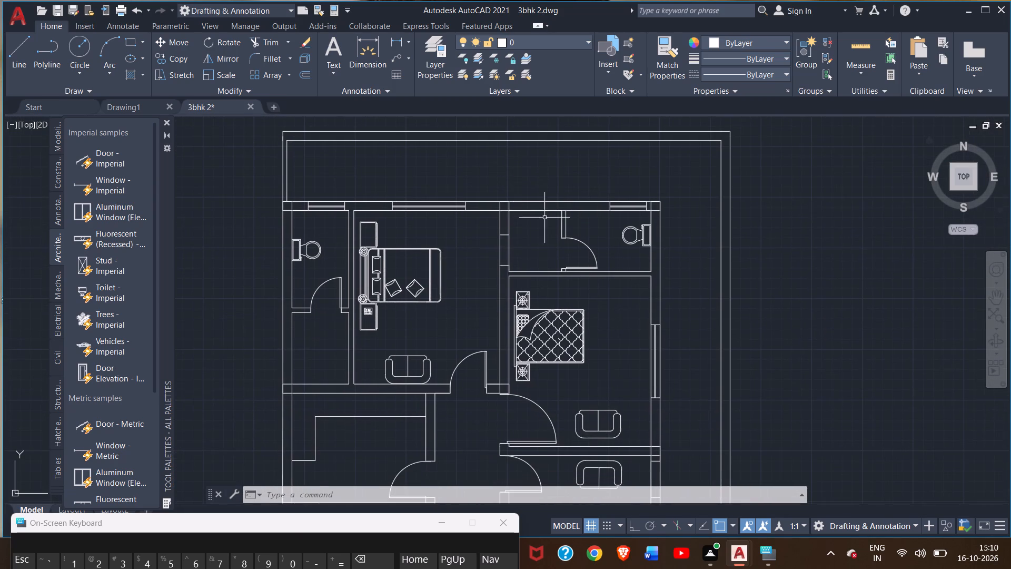
pyautogui.scroll(1, 591, 296)
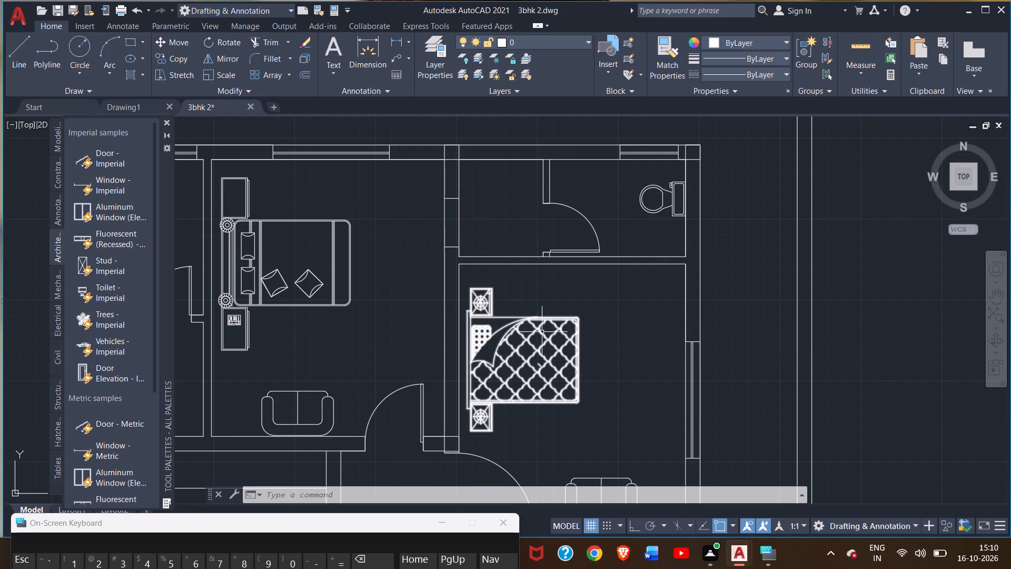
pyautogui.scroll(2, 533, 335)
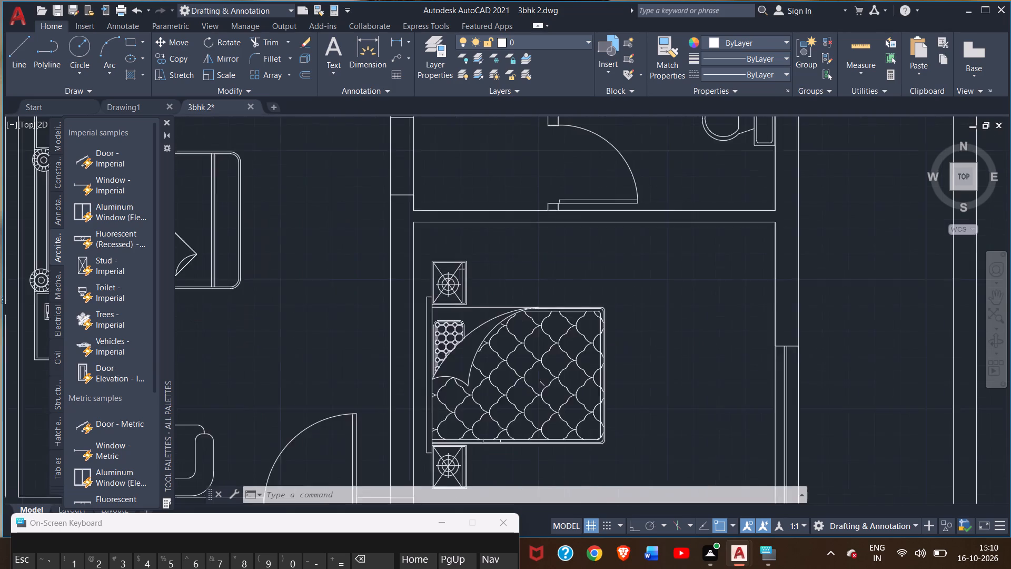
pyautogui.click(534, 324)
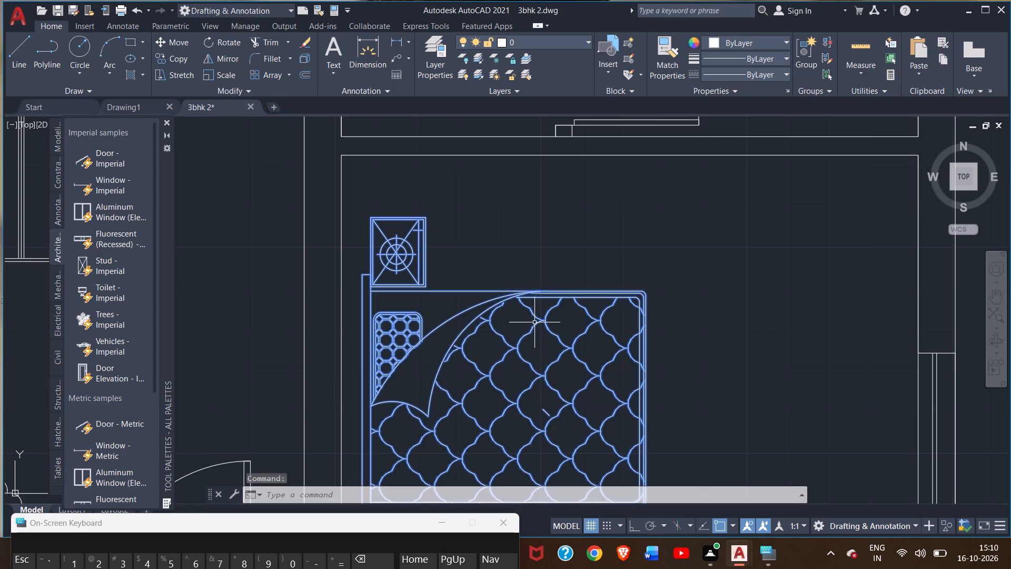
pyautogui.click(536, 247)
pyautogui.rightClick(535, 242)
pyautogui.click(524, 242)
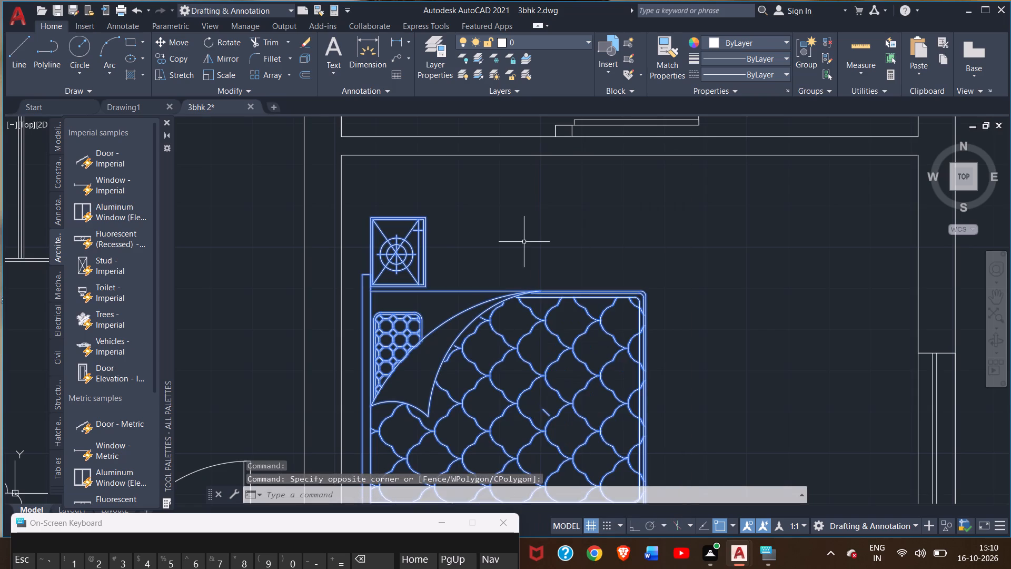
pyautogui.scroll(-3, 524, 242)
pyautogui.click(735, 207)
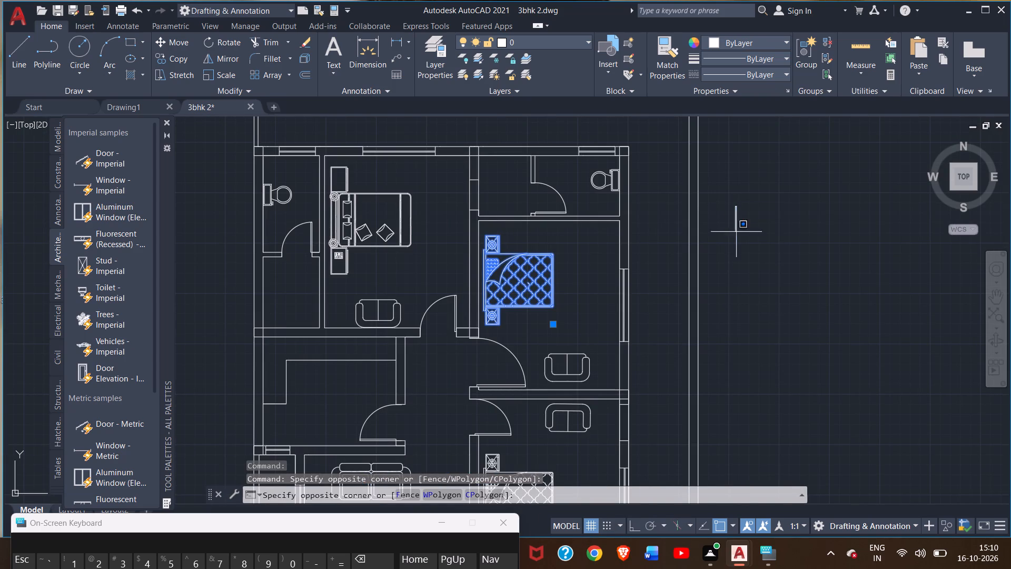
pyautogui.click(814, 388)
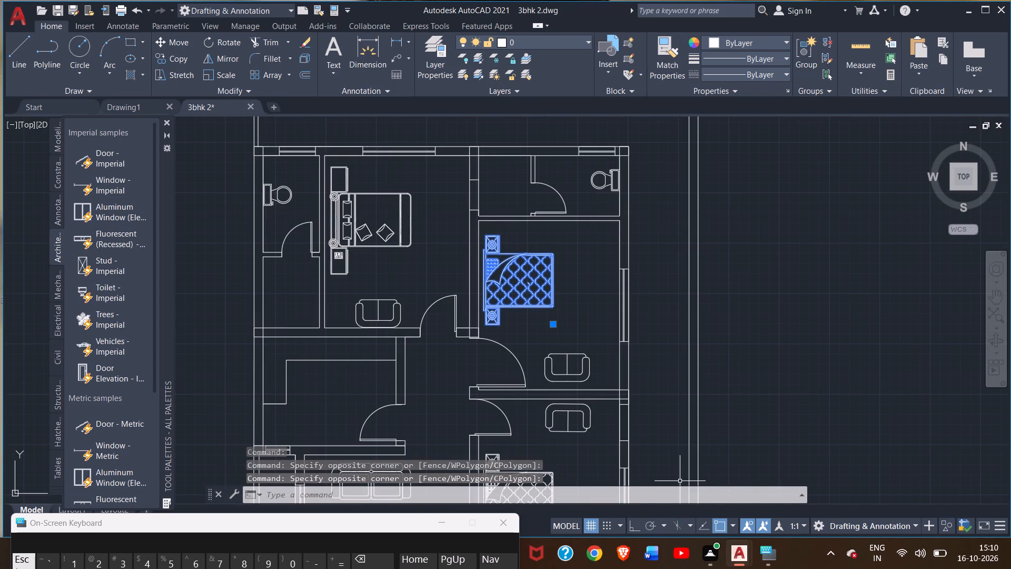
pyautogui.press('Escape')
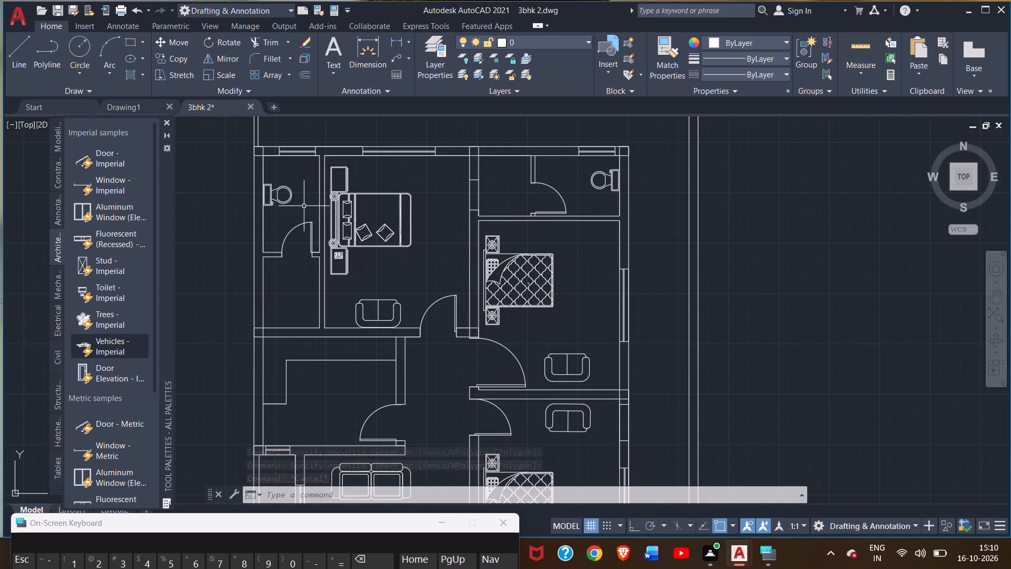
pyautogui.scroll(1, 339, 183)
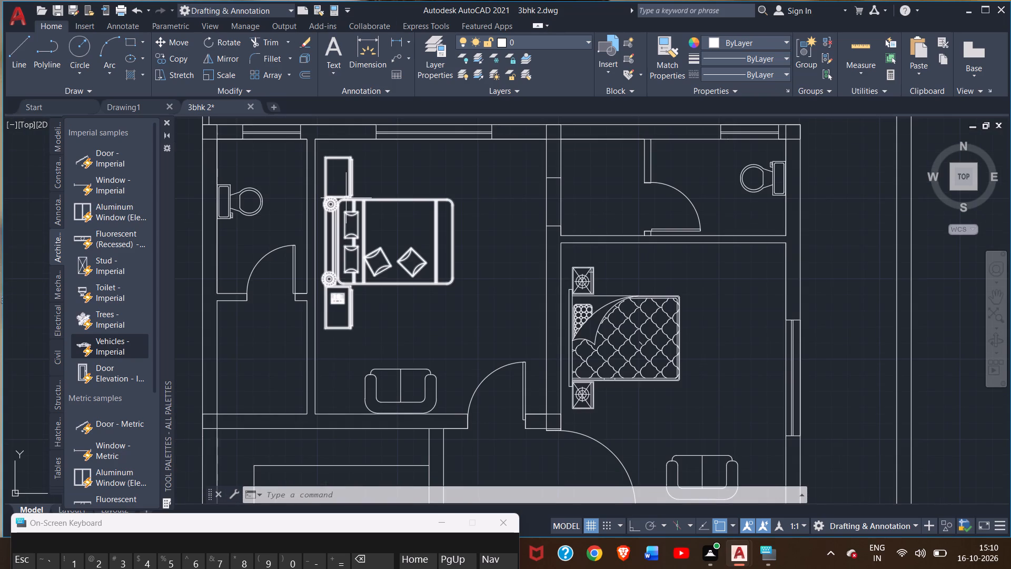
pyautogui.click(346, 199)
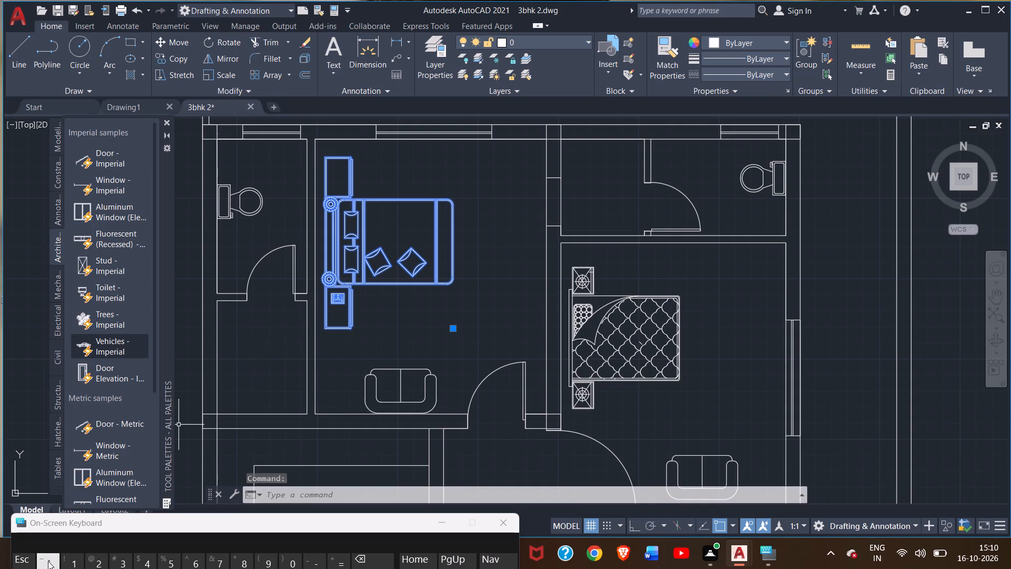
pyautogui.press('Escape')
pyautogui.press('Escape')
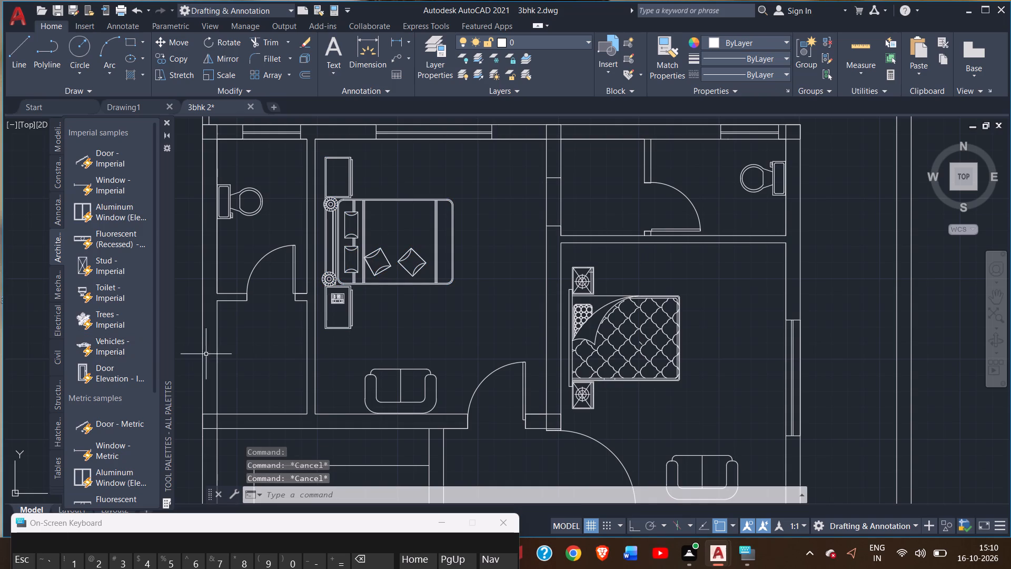
# Dimension the outer side wall's thickness at the house's north-west corner, placing the dimension just outside the rear wall.
pyautogui.scroll(-1, 220, 353)
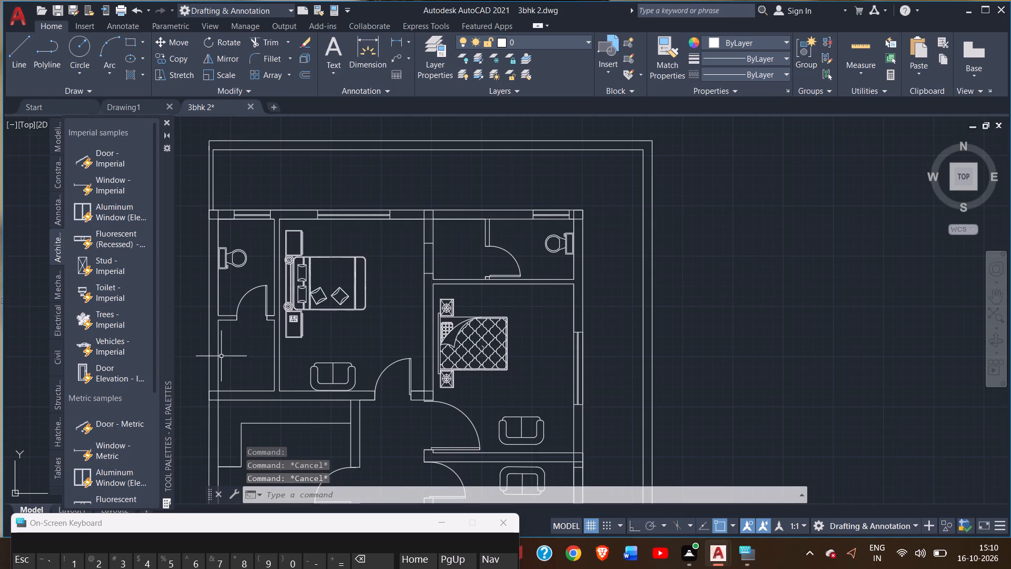
pyautogui.moveTo(601, 253); pyautogui.dragTo(662, 247, button='middle')
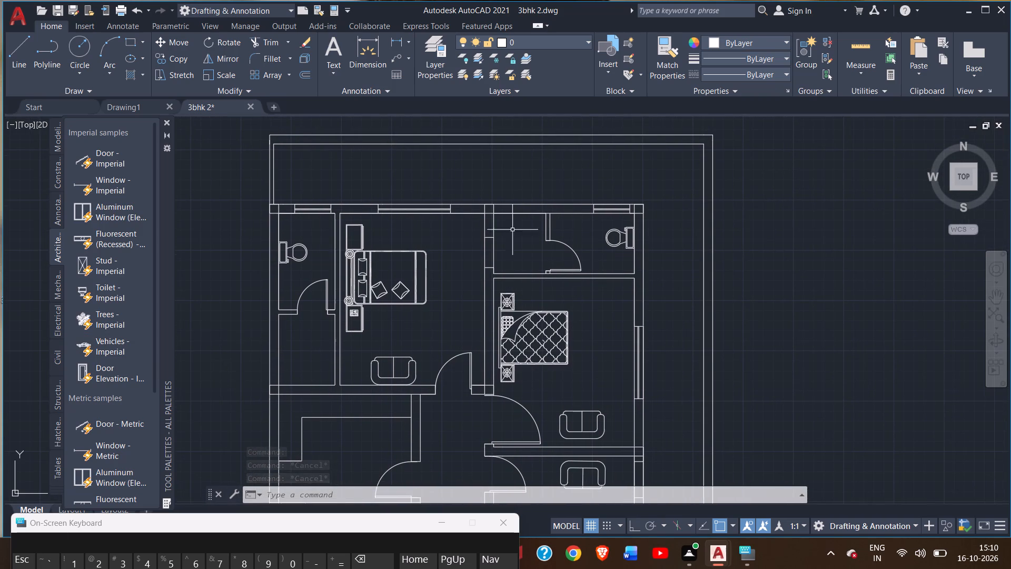
pyautogui.scroll(2, 282, 205)
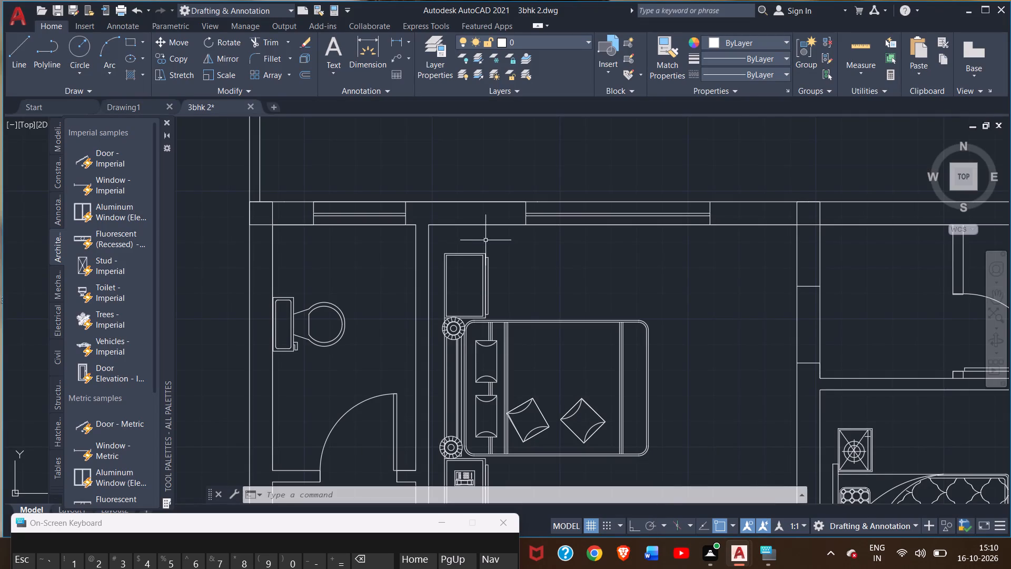
pyautogui.moveTo(490, 234); pyautogui.dragTo(535, 278, button='middle')
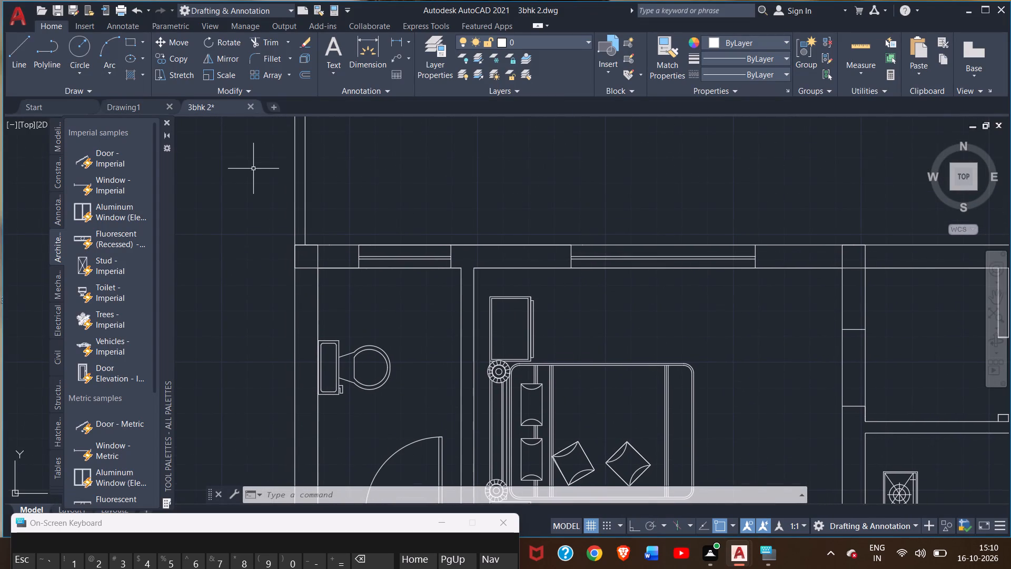
pyautogui.scroll(-1, 298, 178)
pyautogui.moveTo(314, 198); pyautogui.dragTo(311, 171, button='middle')
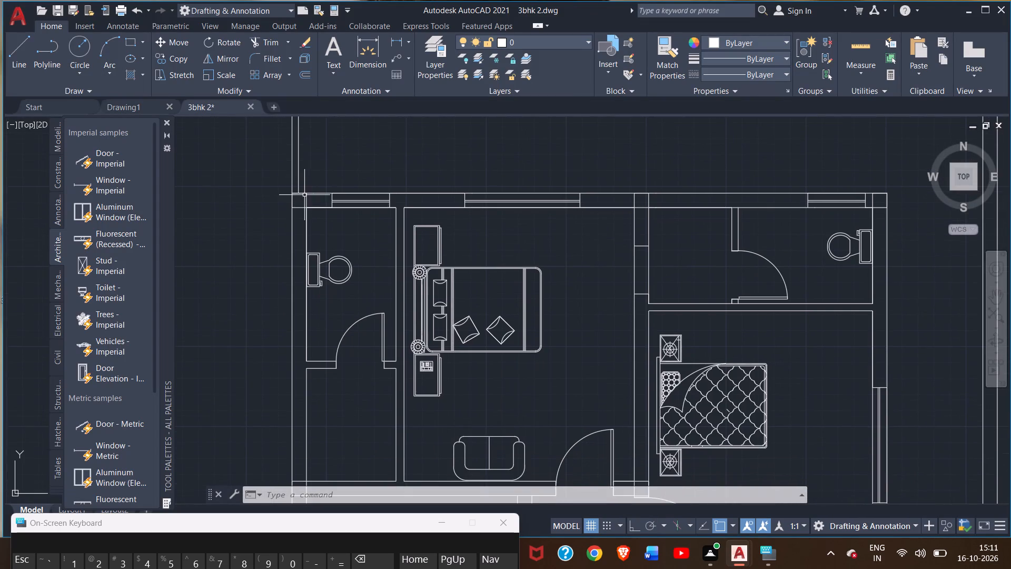
pyautogui.scroll(3, 302, 201)
pyautogui.scroll(-2, 301, 202)
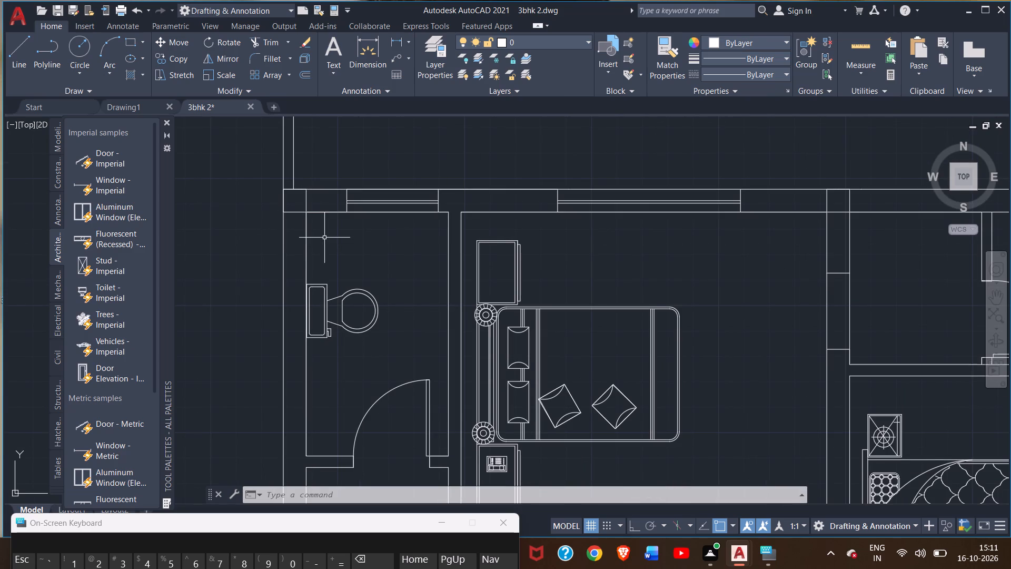
pyautogui.moveTo(325, 238); pyautogui.dragTo(305, 233, button='middle')
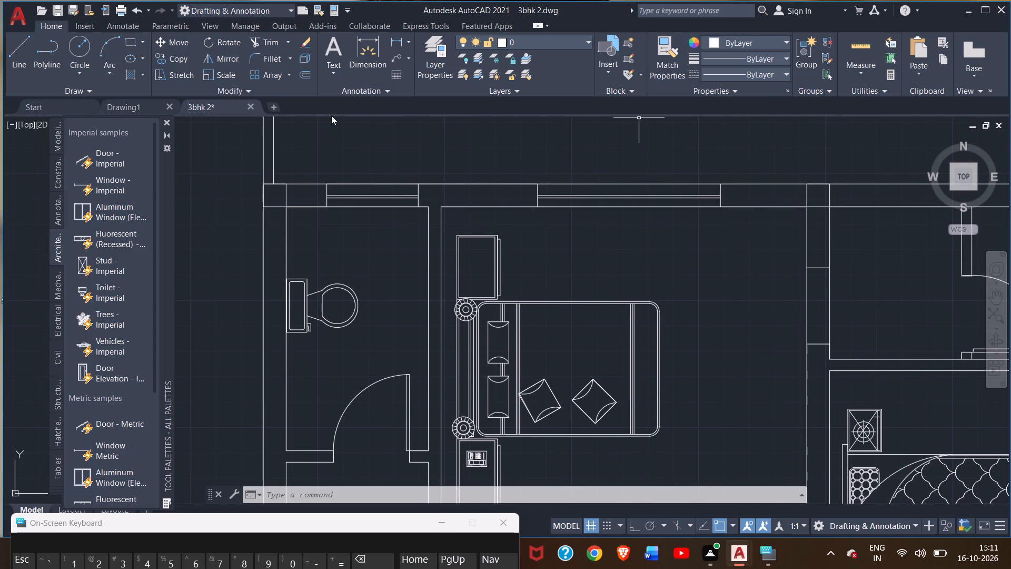
pyautogui.click(356, 55)
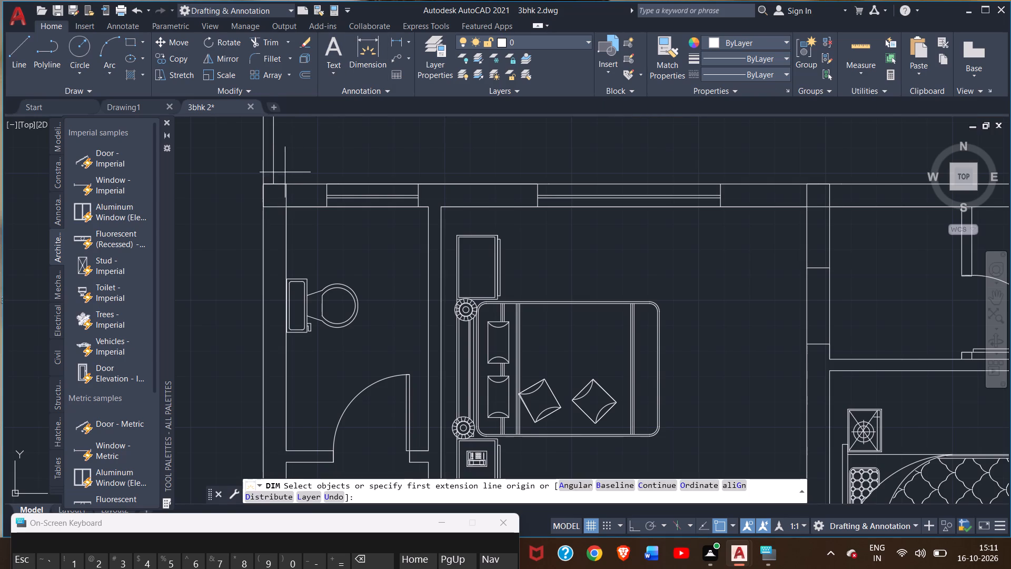
pyautogui.click(263, 183)
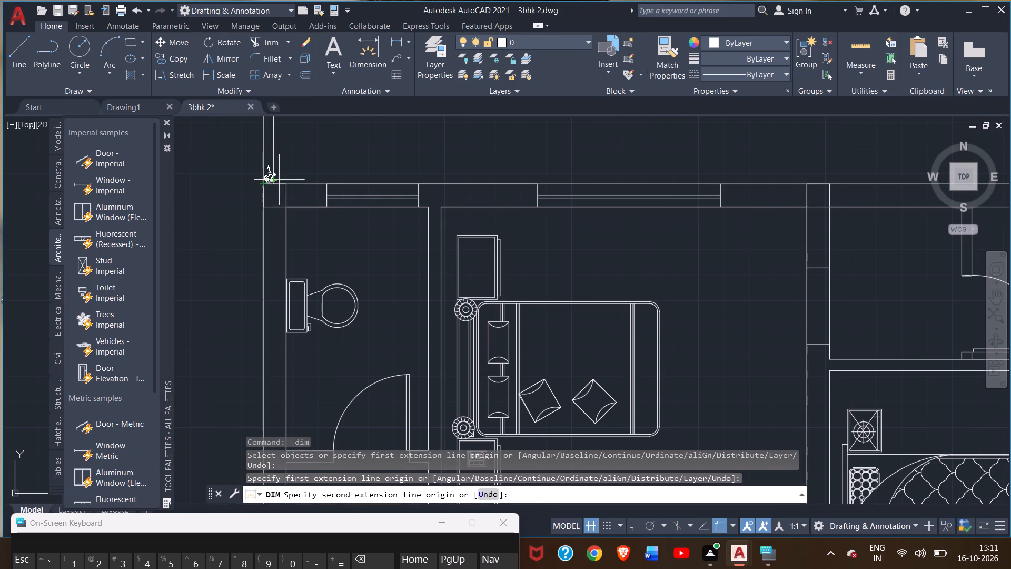
pyautogui.scroll(2, 285, 183)
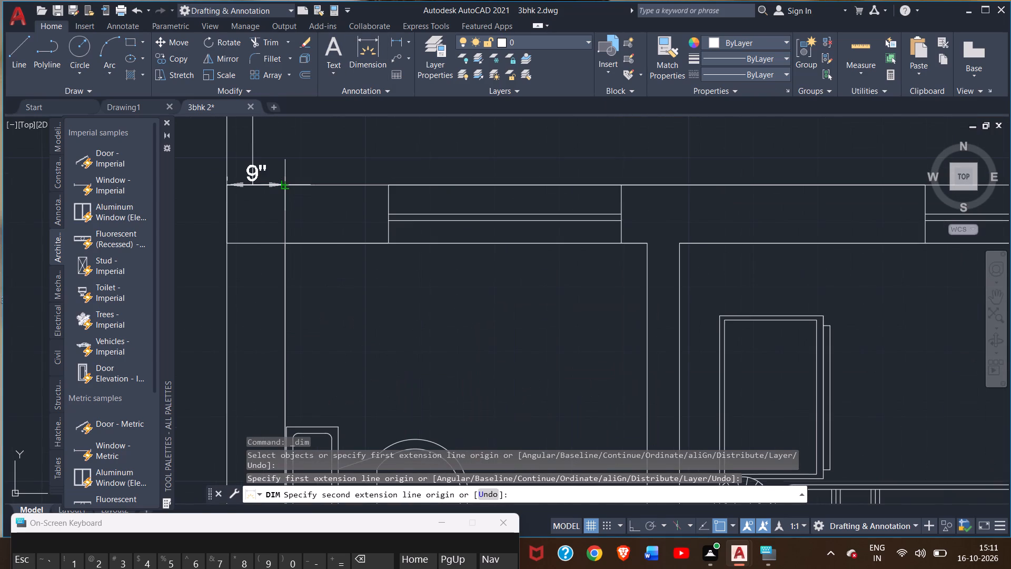
pyautogui.click(285, 183)
pyautogui.click(285, 171)
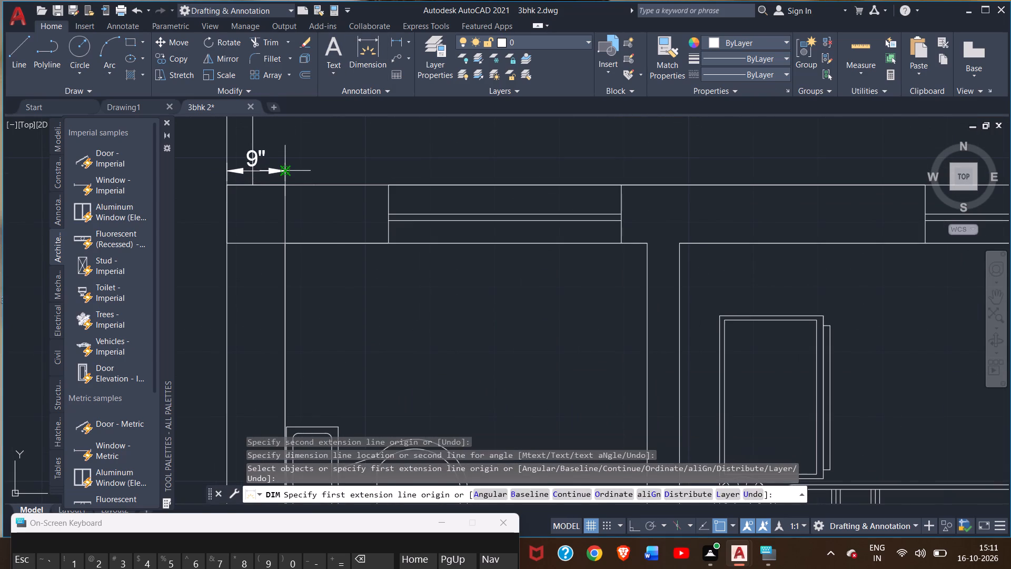
# Dimension the distance from the side wall's inner face to the north-west toilet window's near edge, in line with the wall-thickness dimension.
pyautogui.scroll(-2, 316, 164)
pyautogui.moveTo(325, 166); pyautogui.dragTo(301, 165, button='middle')
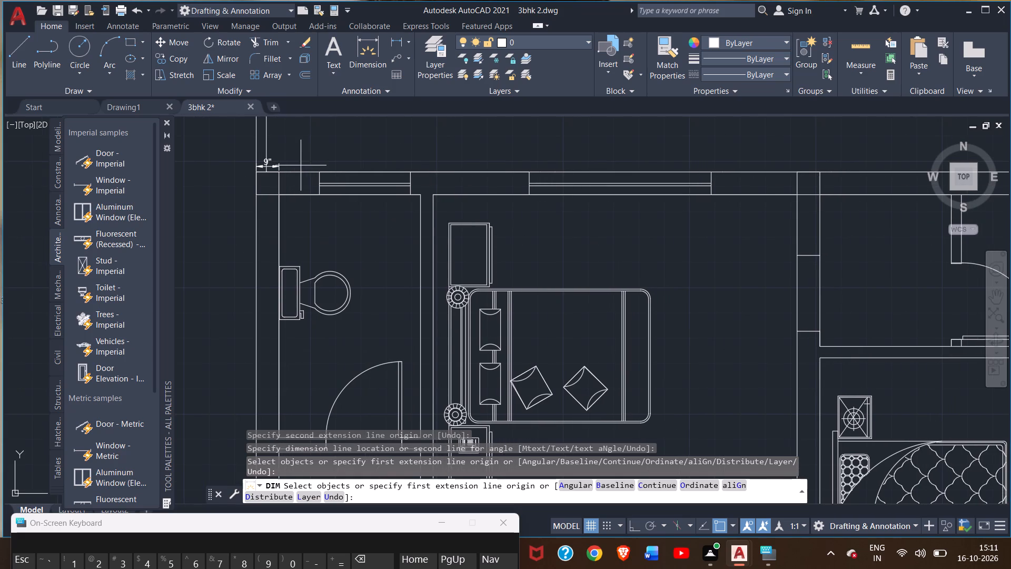
pyautogui.moveTo(303, 167); pyautogui.dragTo(281, 160, button='middle')
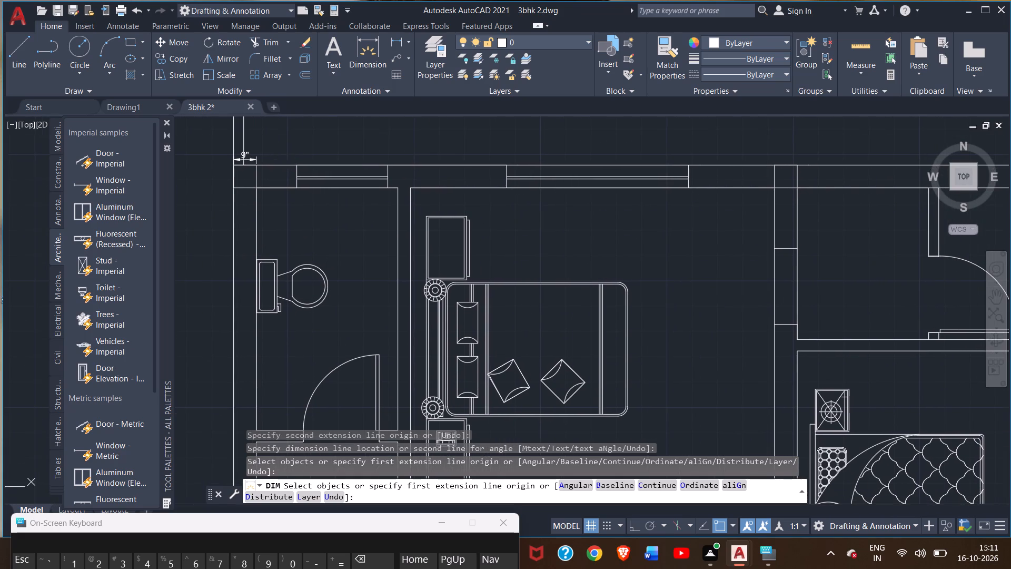
pyautogui.scroll(2, 254, 165)
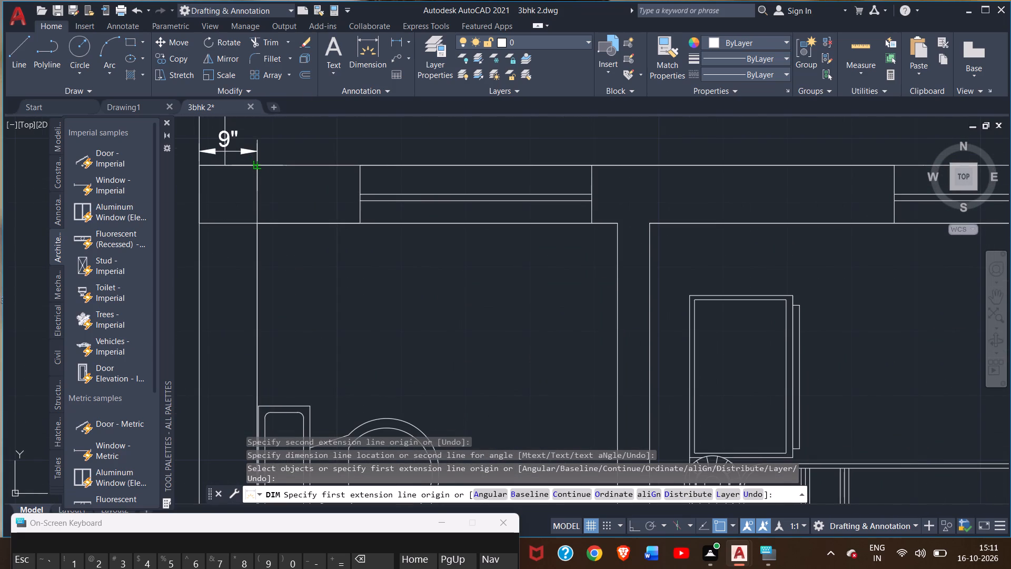
pyautogui.click(253, 165)
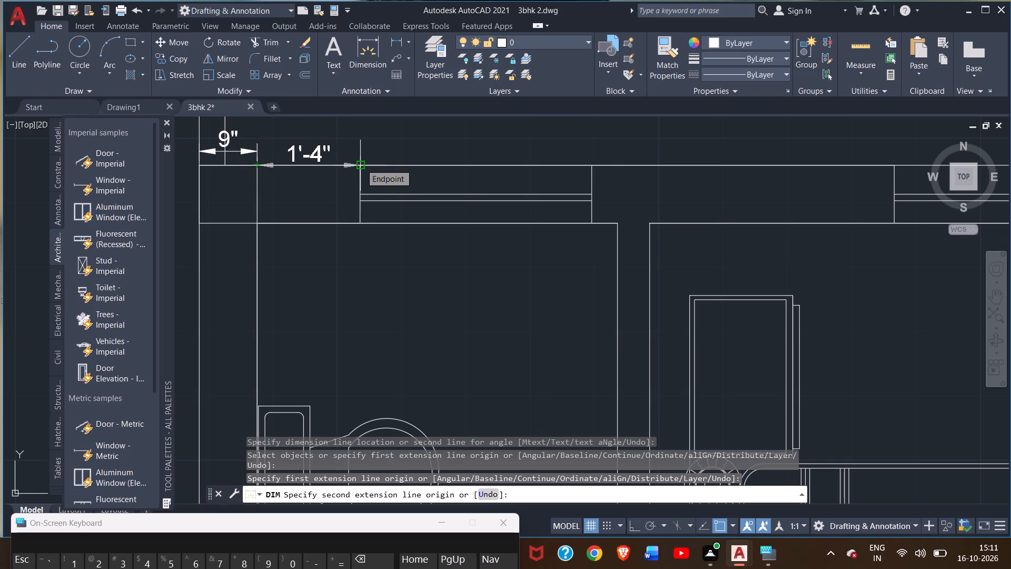
pyautogui.click(360, 164)
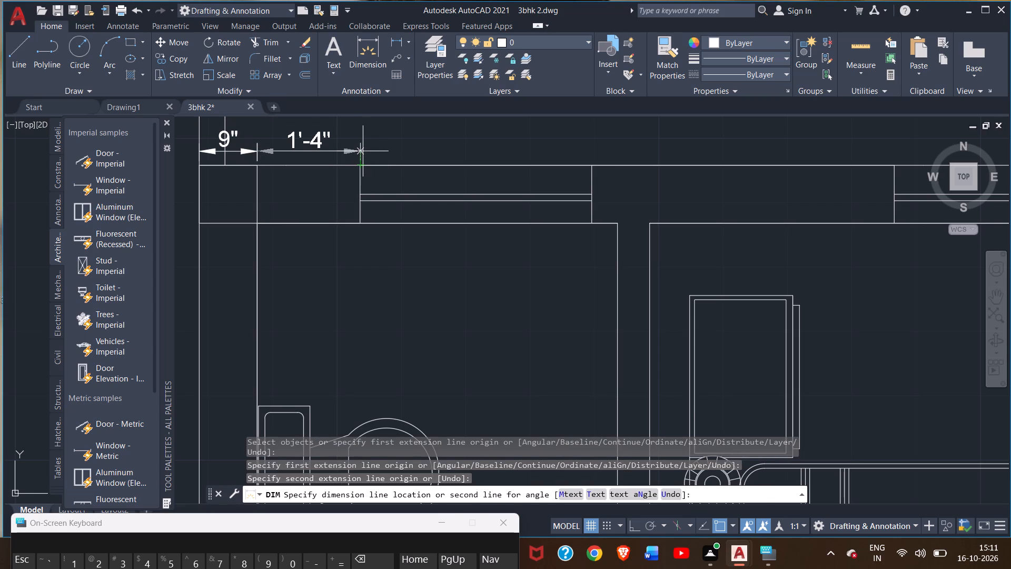
pyautogui.click(363, 151)
# Dimension the north-west toilet window's width along the rear wall, aligned with the preceding dimensions.
pyautogui.scroll(1, 381, 162)
pyautogui.moveTo(379, 162); pyautogui.dragTo(336, 163, button='middle')
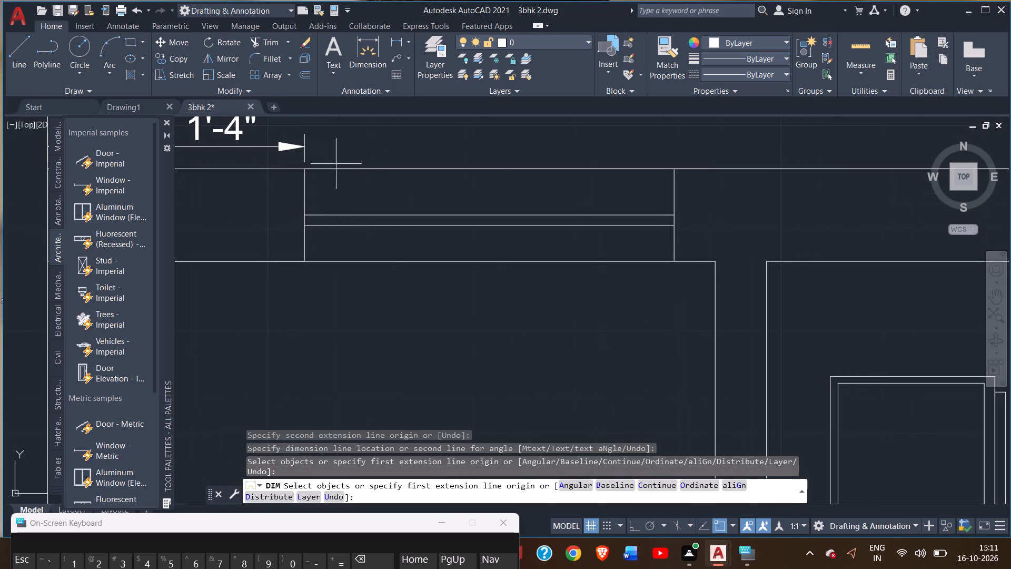
pyautogui.click(304, 168)
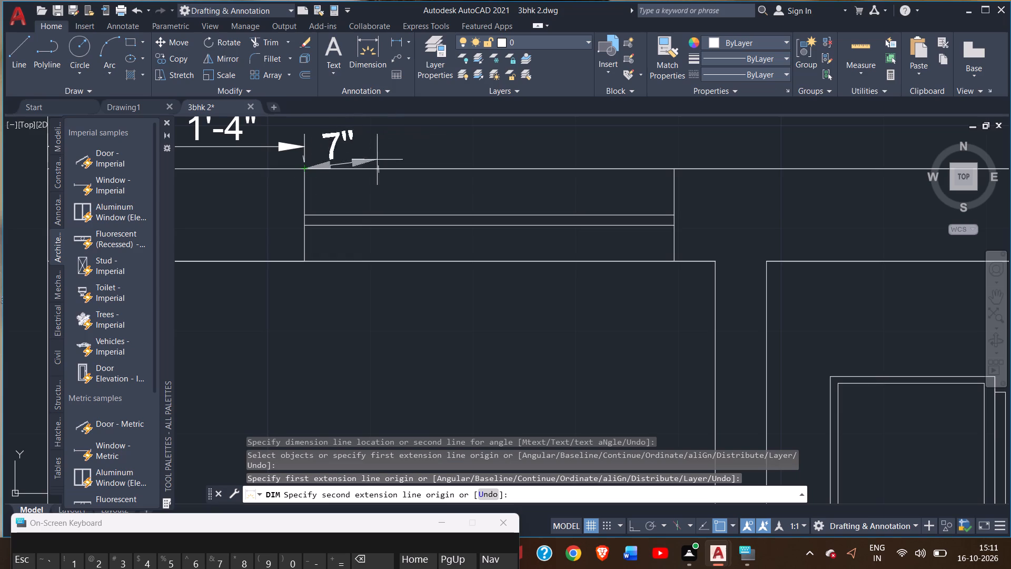
pyautogui.click(676, 170)
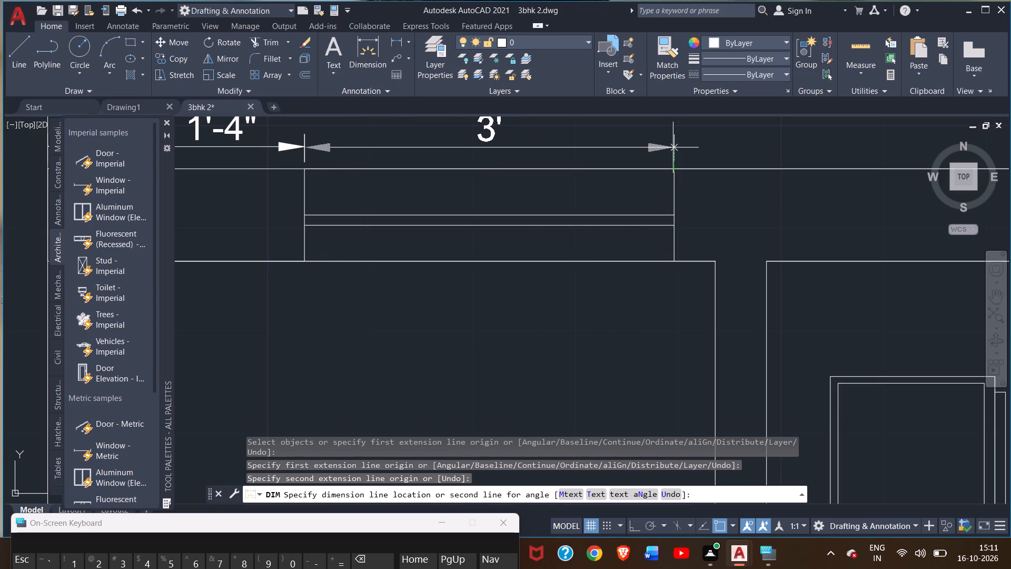
pyautogui.click(673, 147)
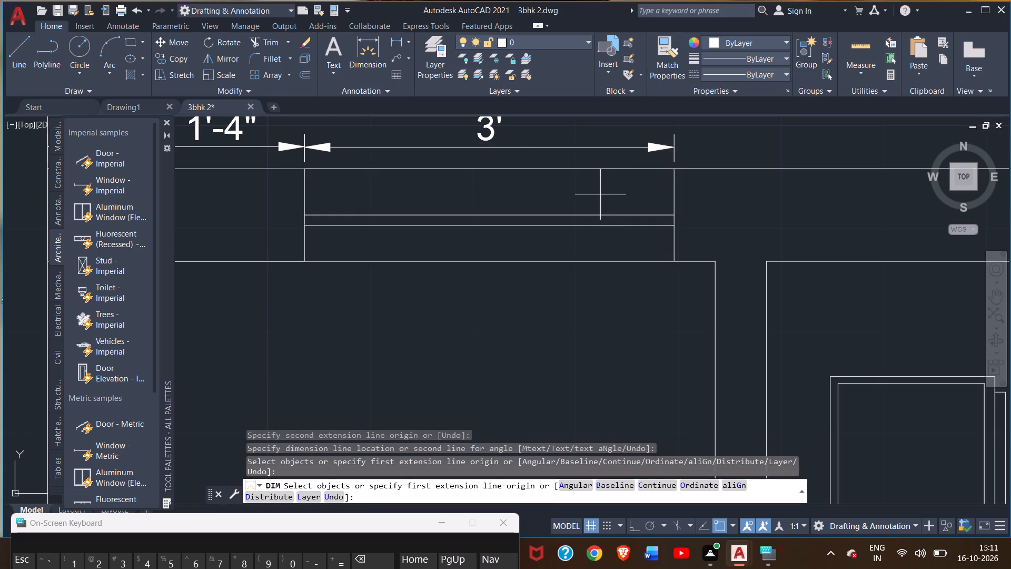
# Dimension the rear wall segment between the north-west toilet window and the adjoining bedroom's window, continuing the same dimension row.
pyautogui.scroll(-2, 600, 194)
pyautogui.moveTo(602, 209); pyautogui.dragTo(424, 218, button='middle')
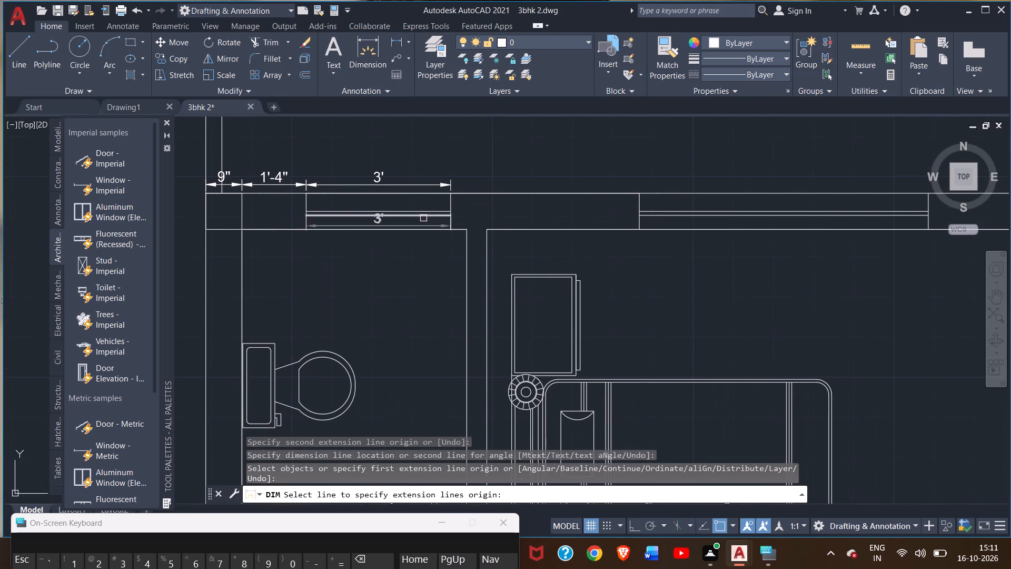
pyautogui.scroll(2, 471, 179)
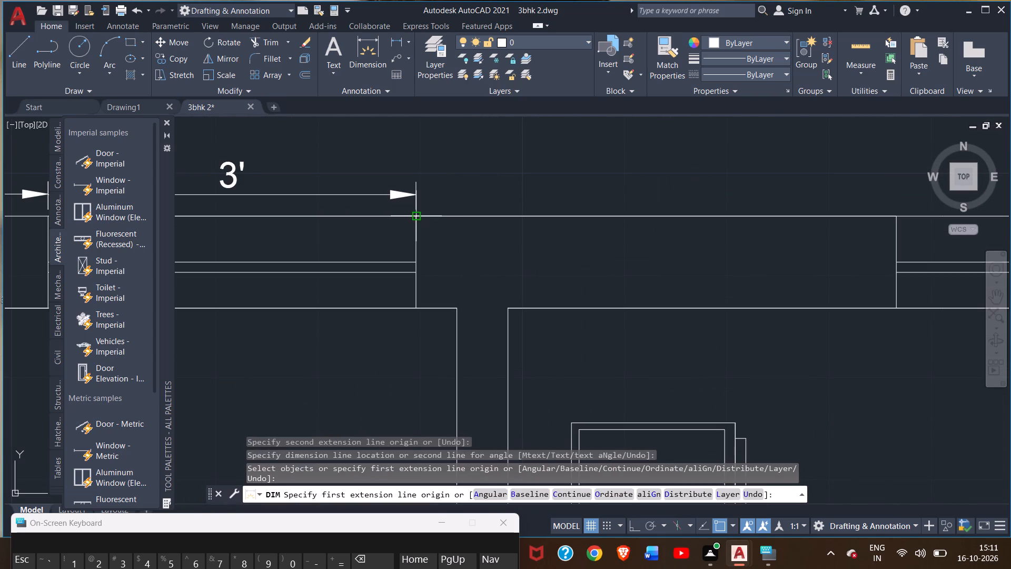
pyautogui.click(419, 215)
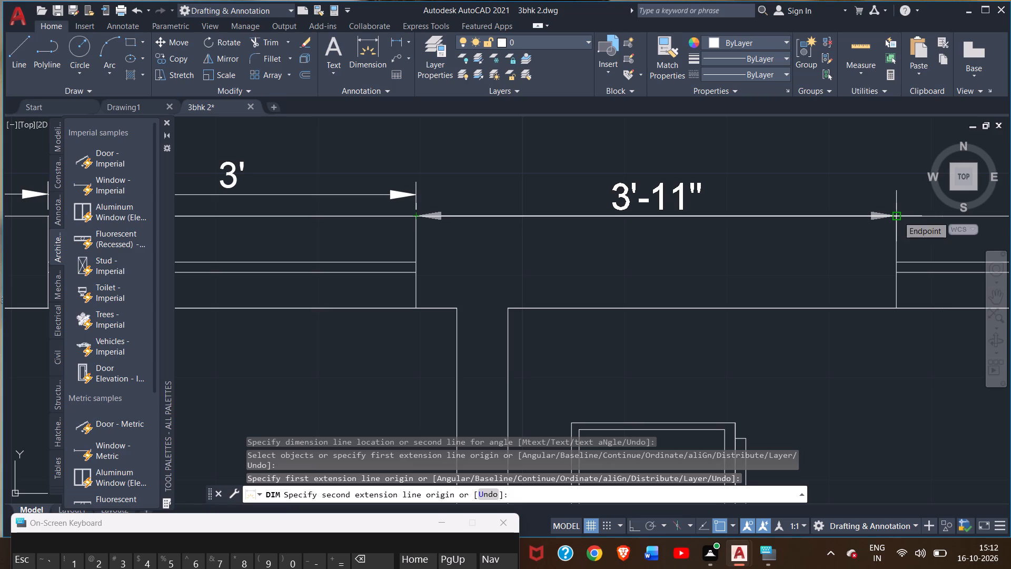
pyautogui.scroll(2, 898, 216)
pyautogui.click(886, 218)
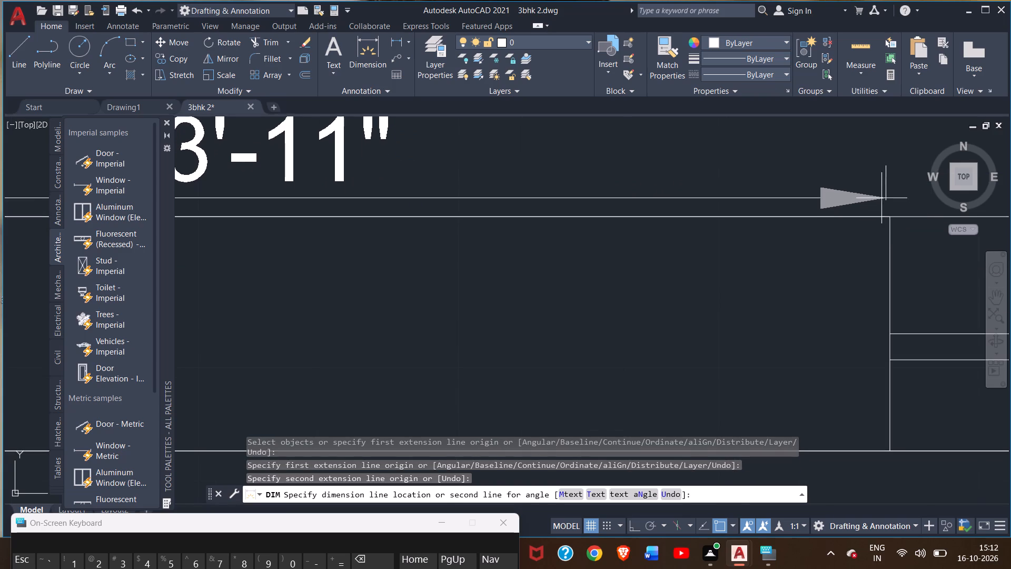
pyautogui.scroll(-3, 880, 192)
pyautogui.scroll(1, 880, 193)
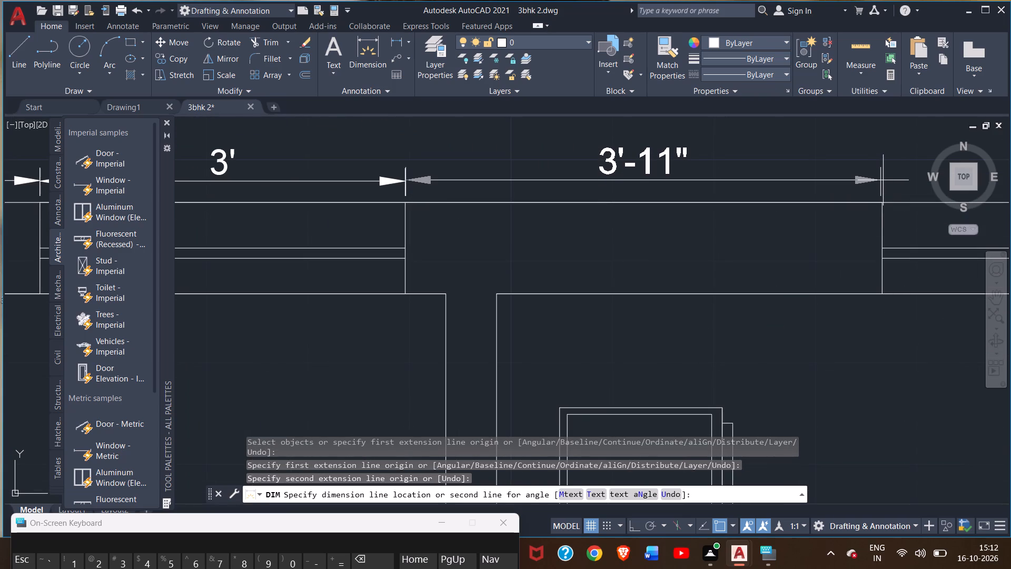
pyautogui.doubleClick(883, 181)
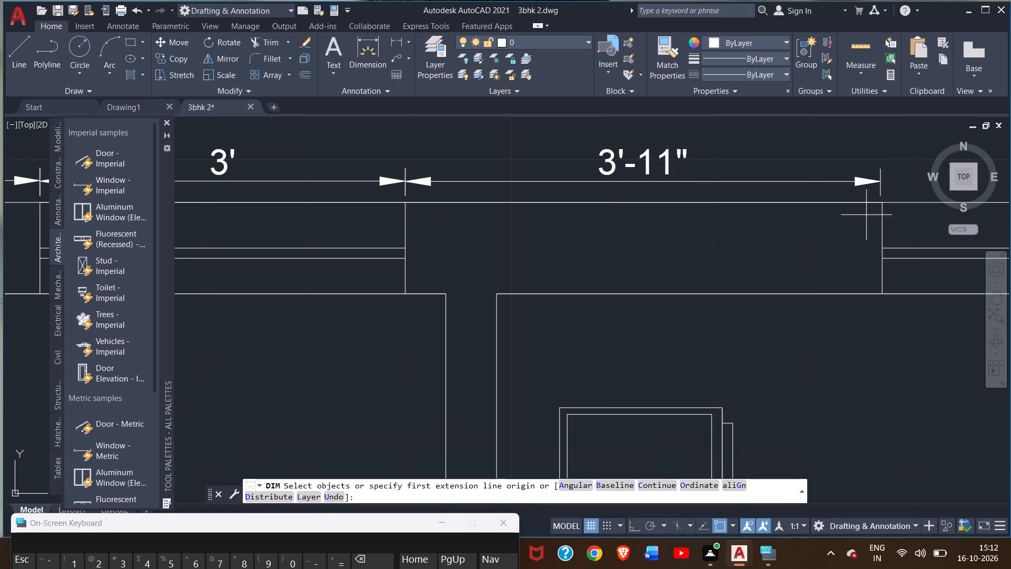
# Dimension the width of the north-west bedroom's rear window, continuing the dimension row along the rear wall.
pyautogui.moveTo(848, 224); pyautogui.dragTo(568, 257, button='middle')
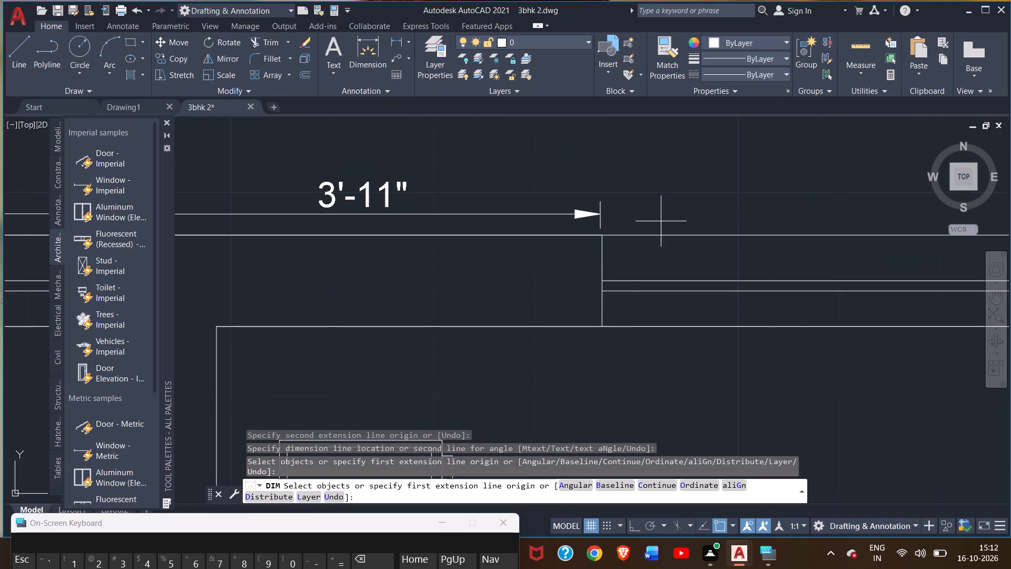
pyautogui.rightClick(663, 185)
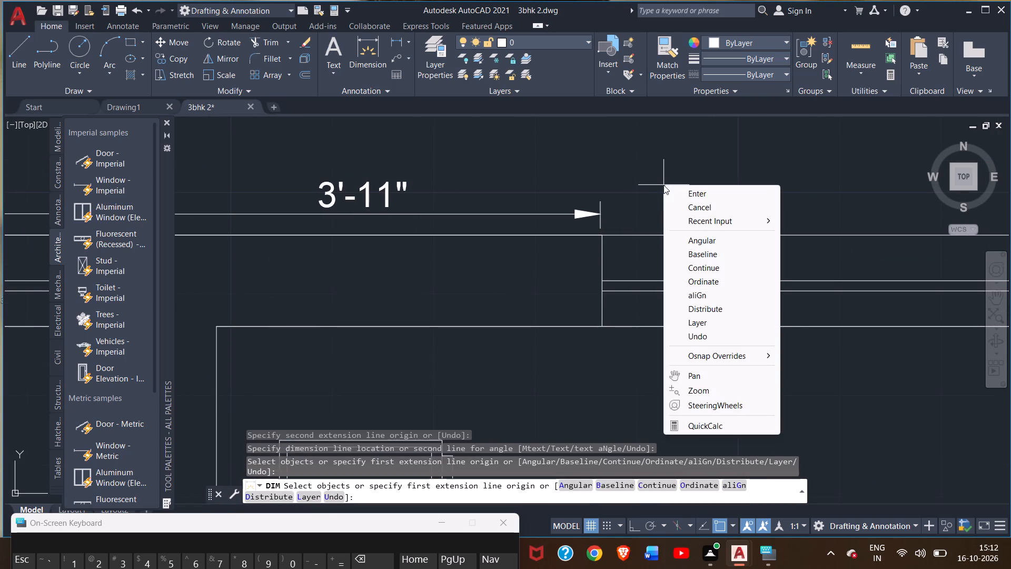
pyautogui.click(668, 186)
pyautogui.click(677, 193)
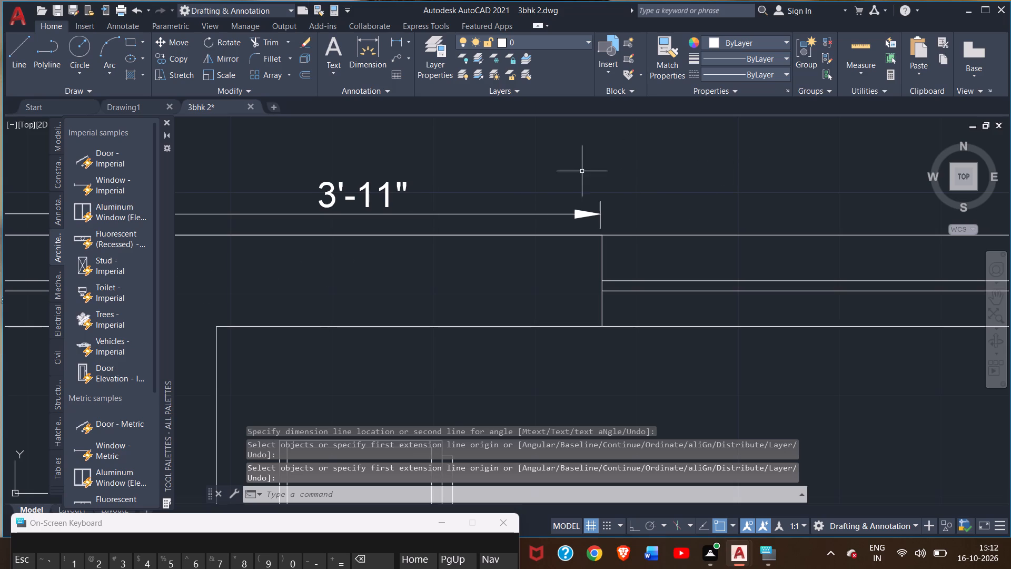
pyautogui.click(363, 50)
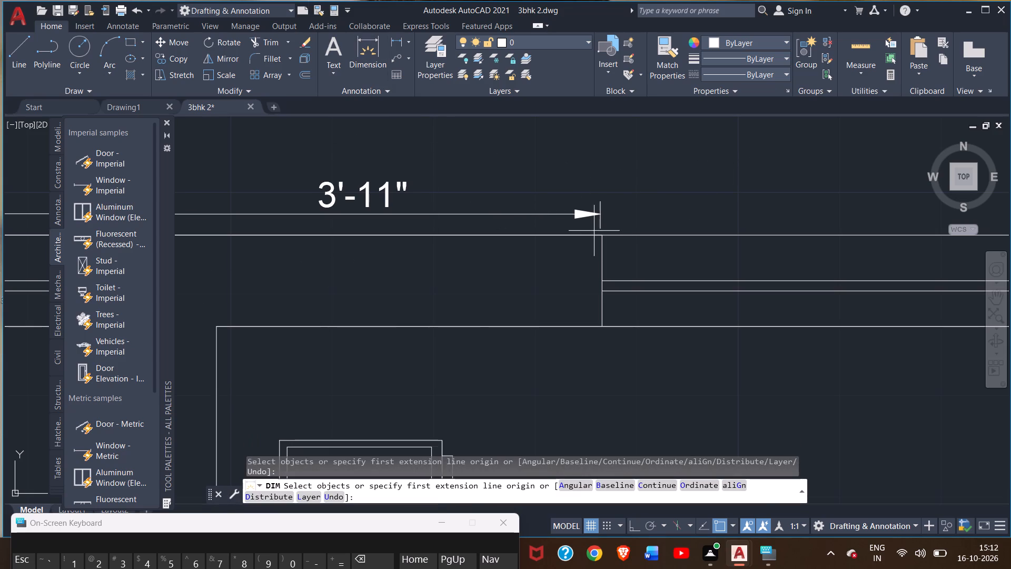
pyautogui.click(602, 232)
pyautogui.scroll(-1, 707, 225)
pyautogui.moveTo(708, 225); pyautogui.dragTo(441, 244, button='middle')
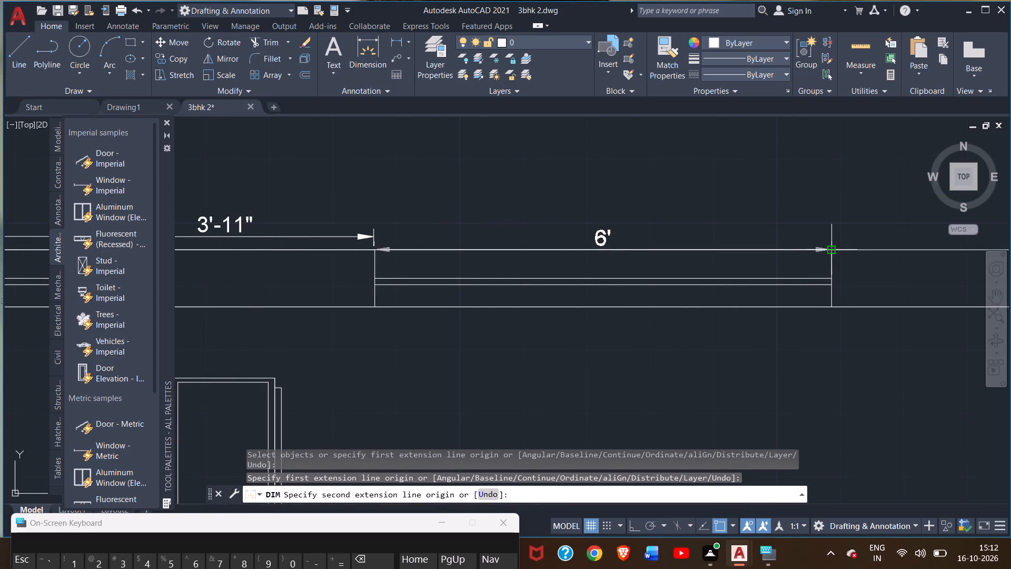
pyautogui.doubleClick(830, 251)
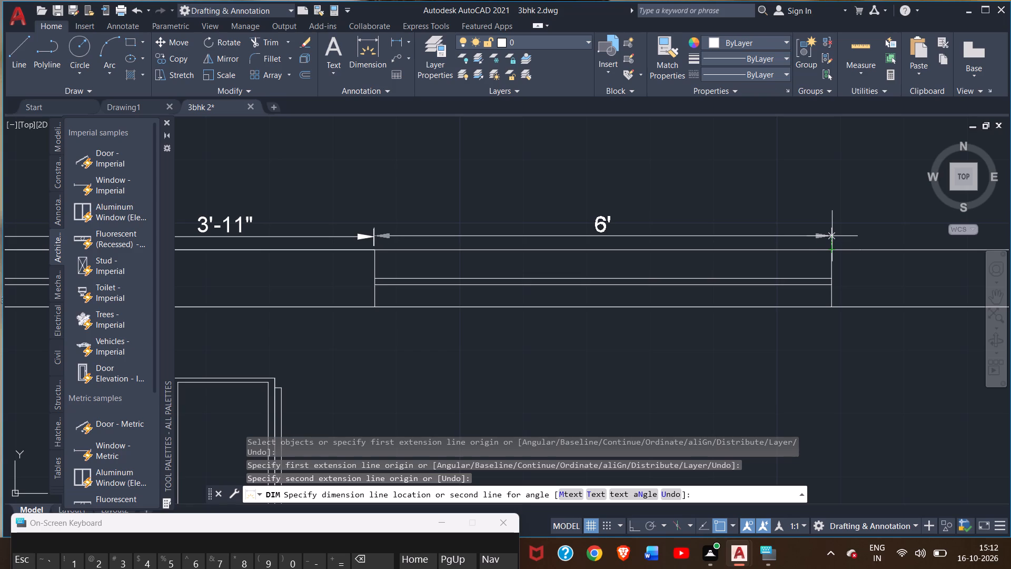
pyautogui.doubleClick(832, 237)
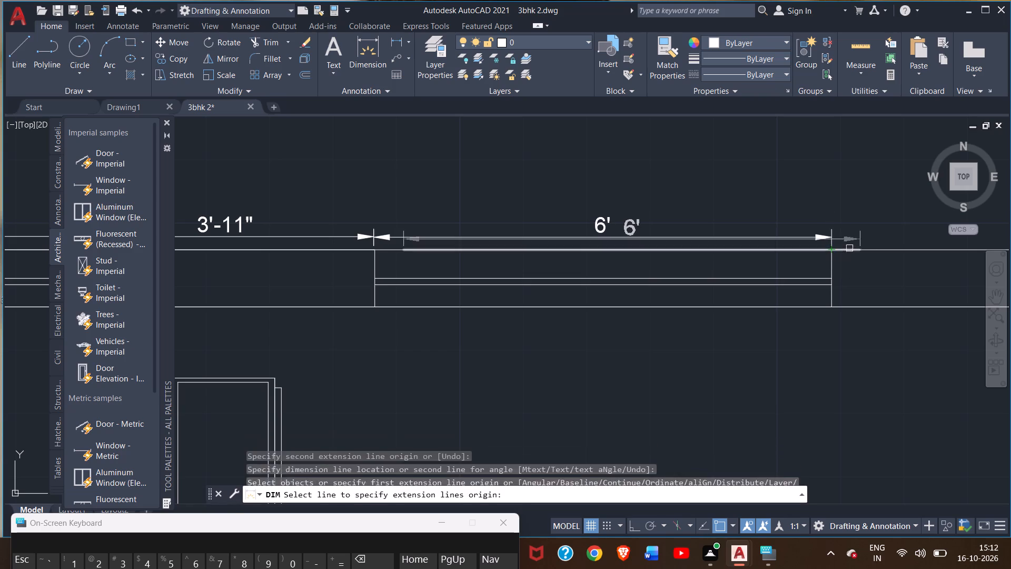
# Dimension the rear wall segment from the bedroom window's far edge to the near face of the central partition wall, in the same row.
pyautogui.moveTo(856, 223); pyautogui.dragTo(613, 222, button='middle')
pyautogui.scroll(-1, 613, 222)
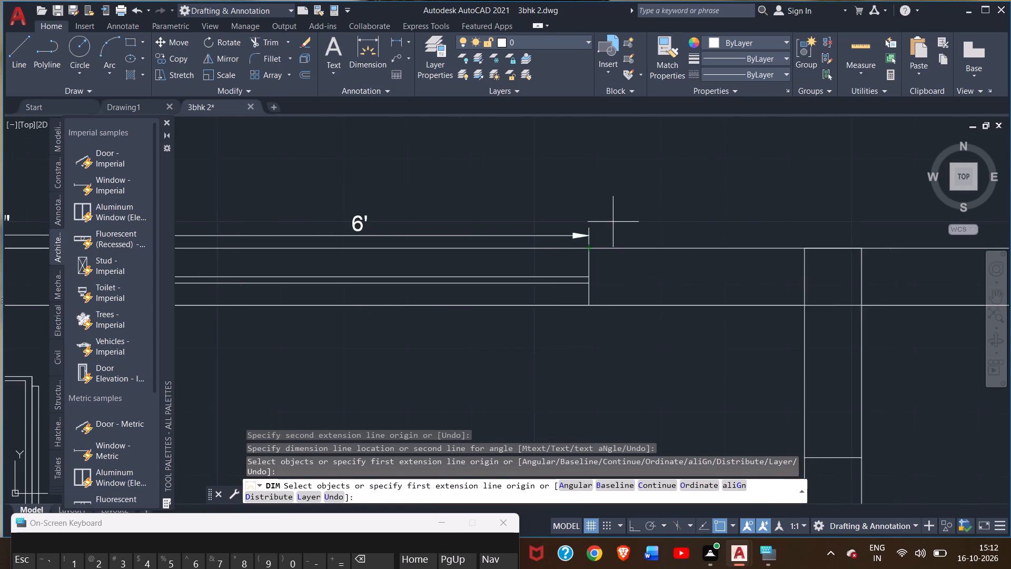
pyautogui.scroll(-1, 613, 222)
pyautogui.scroll(2, 624, 230)
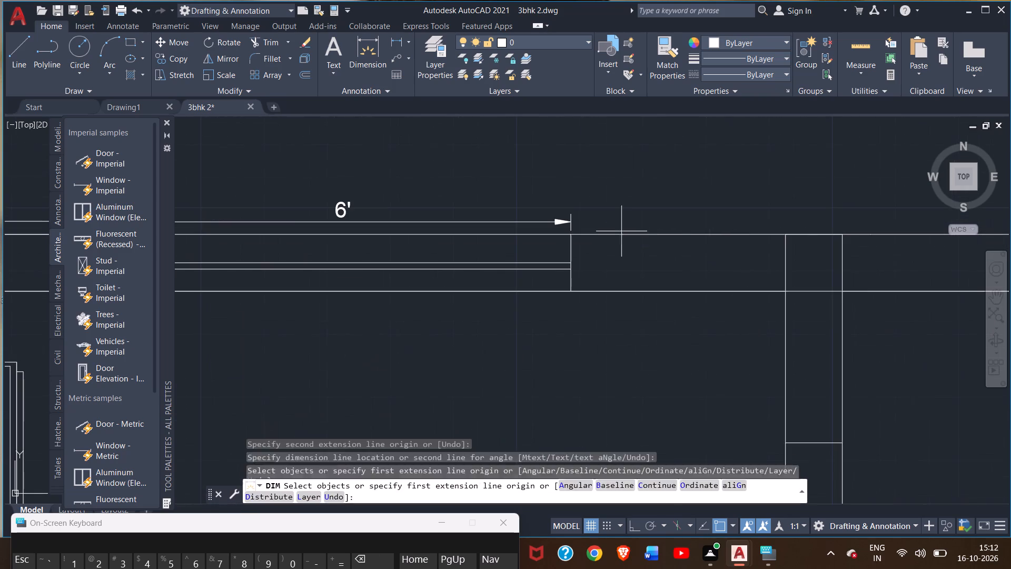
pyautogui.doubleClick(570, 236)
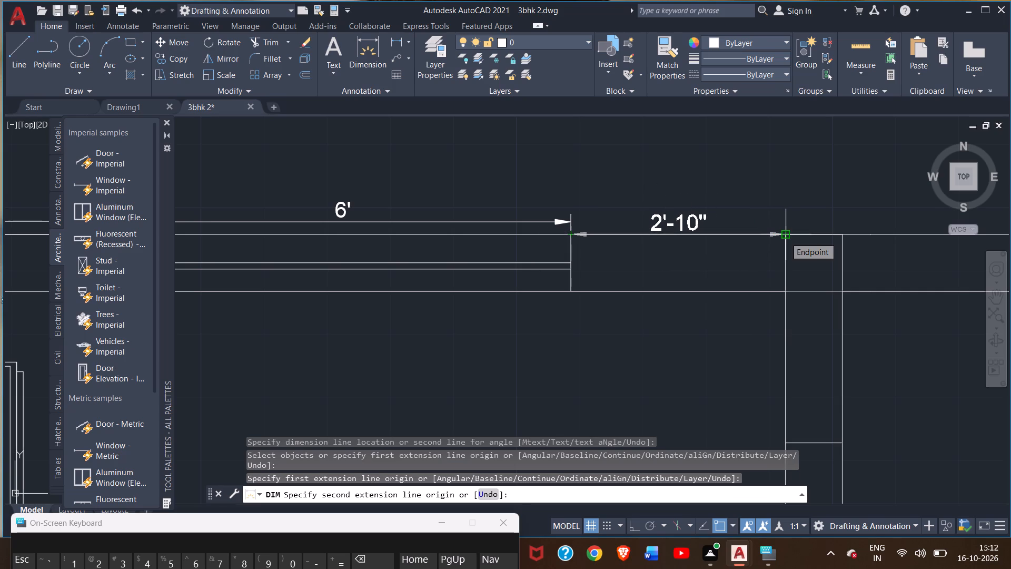
pyautogui.scroll(3, 785, 238)
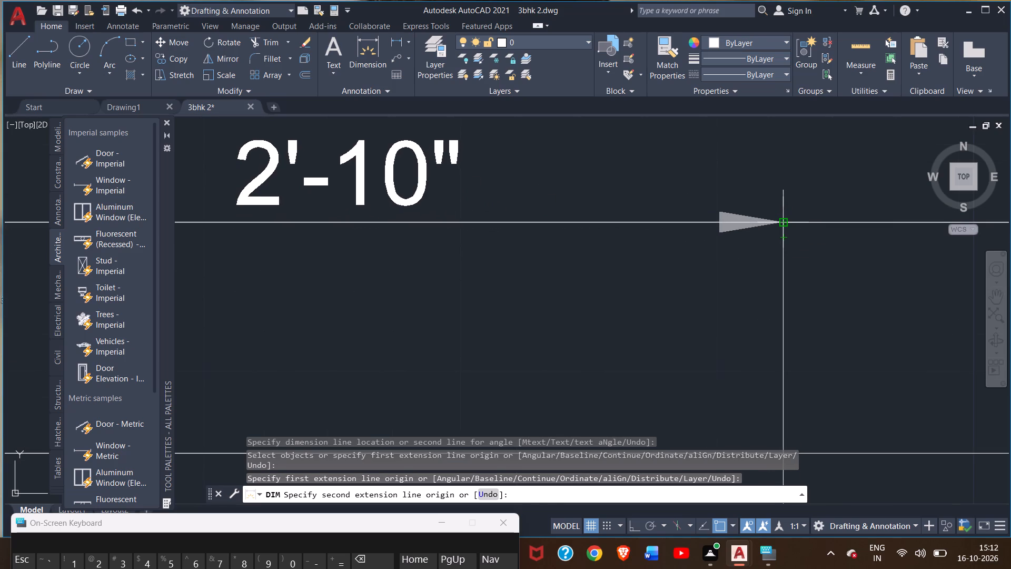
pyautogui.click(786, 223)
pyautogui.scroll(-1, 781, 199)
pyautogui.moveTo(780, 198); pyautogui.dragTo(799, 210, button='middle')
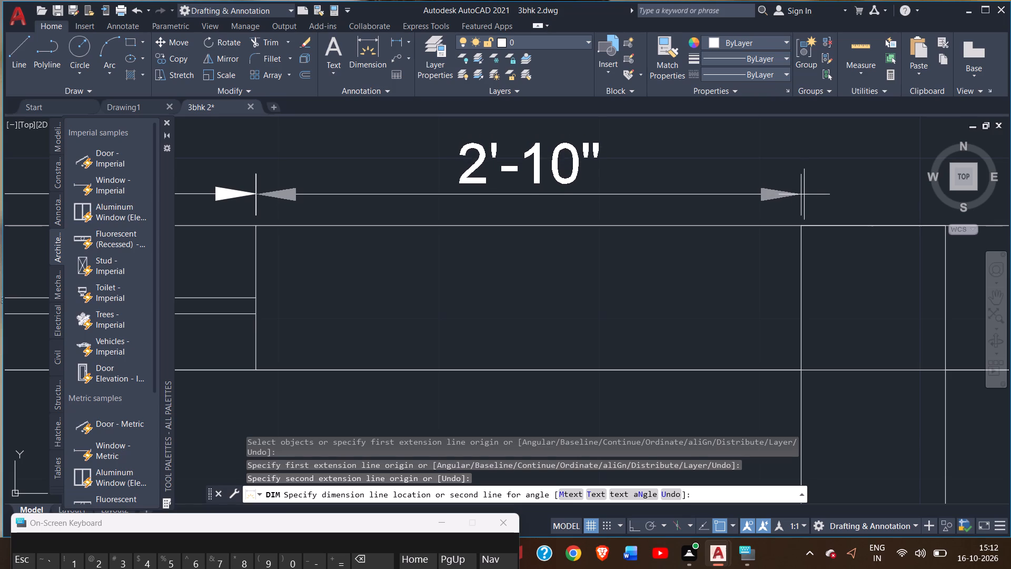
pyautogui.doubleClick(804, 194)
# Dimension the thickness of the partition wall between the north-west bedroom and the north-east rooms, aligned with the rear-wall dimension row.
pyautogui.scroll(-4, 765, 246)
pyautogui.moveTo(757, 264); pyautogui.dragTo(571, 250, button='middle')
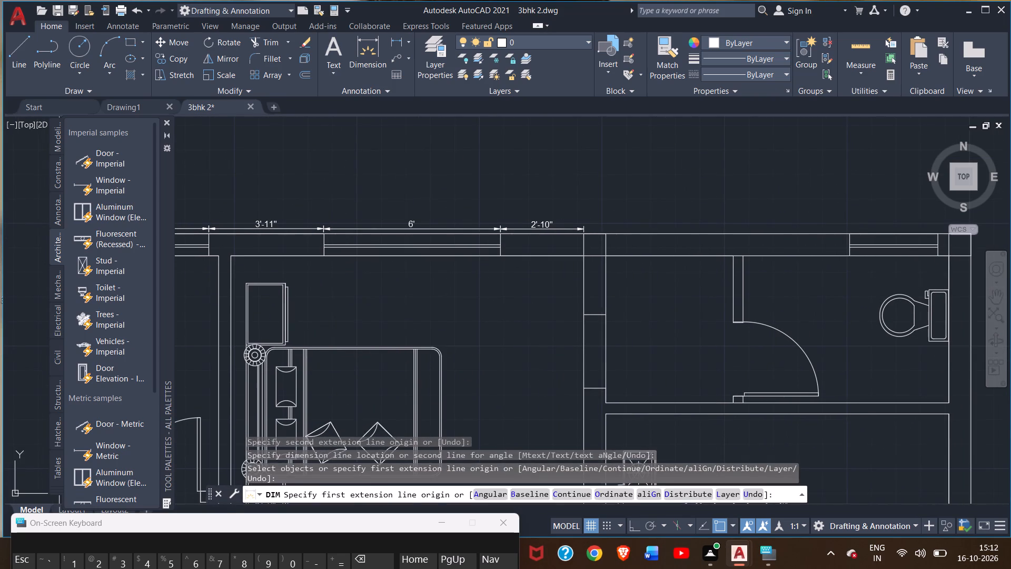
pyautogui.scroll(2, 581, 238)
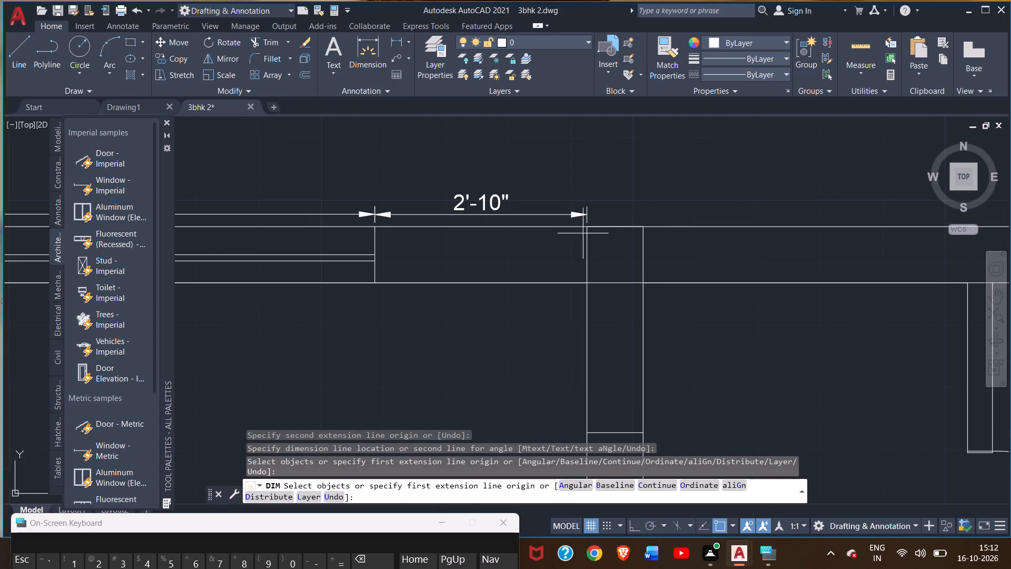
pyautogui.click(588, 228)
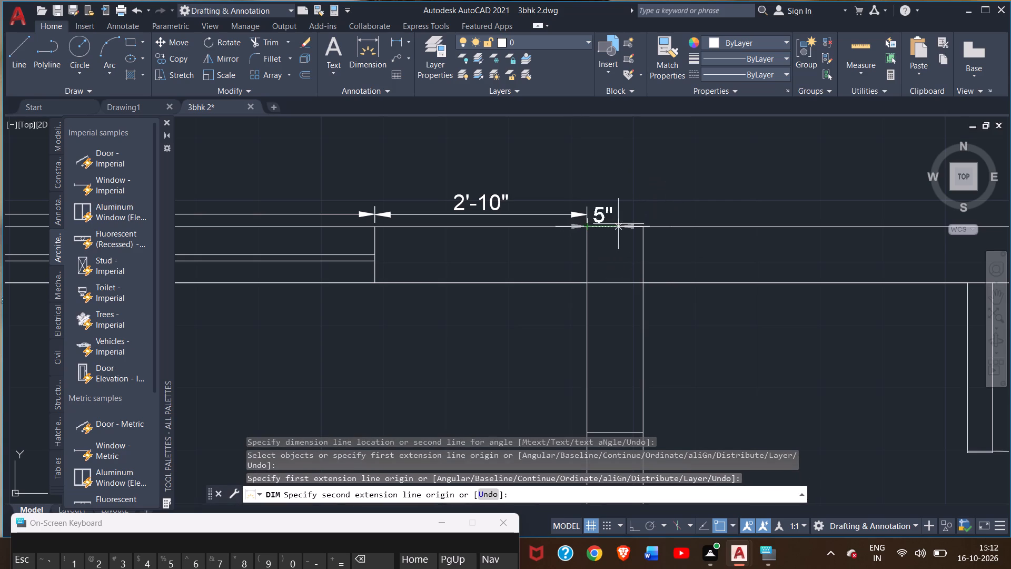
pyautogui.doubleClick(643, 229)
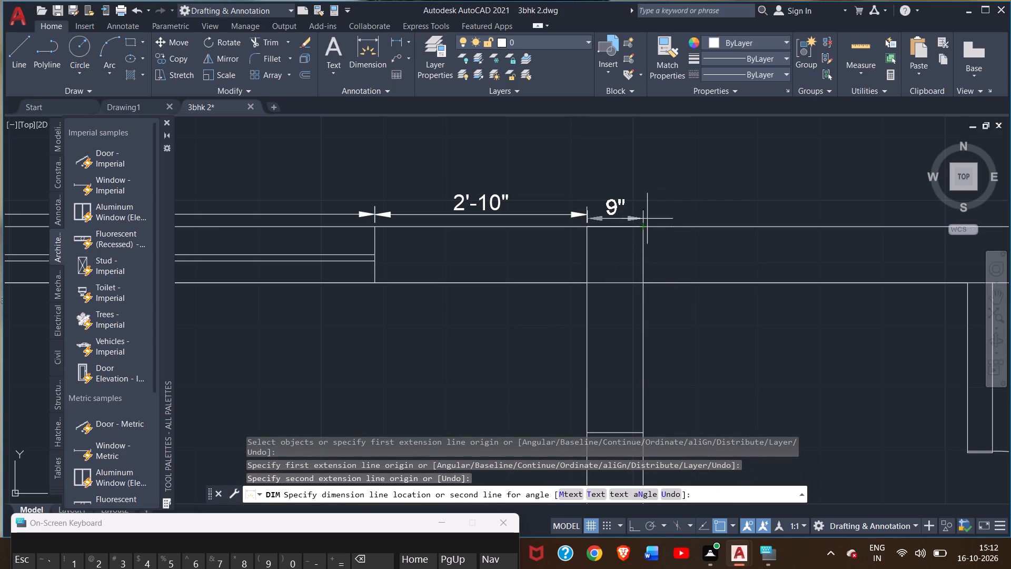
pyautogui.click(648, 215)
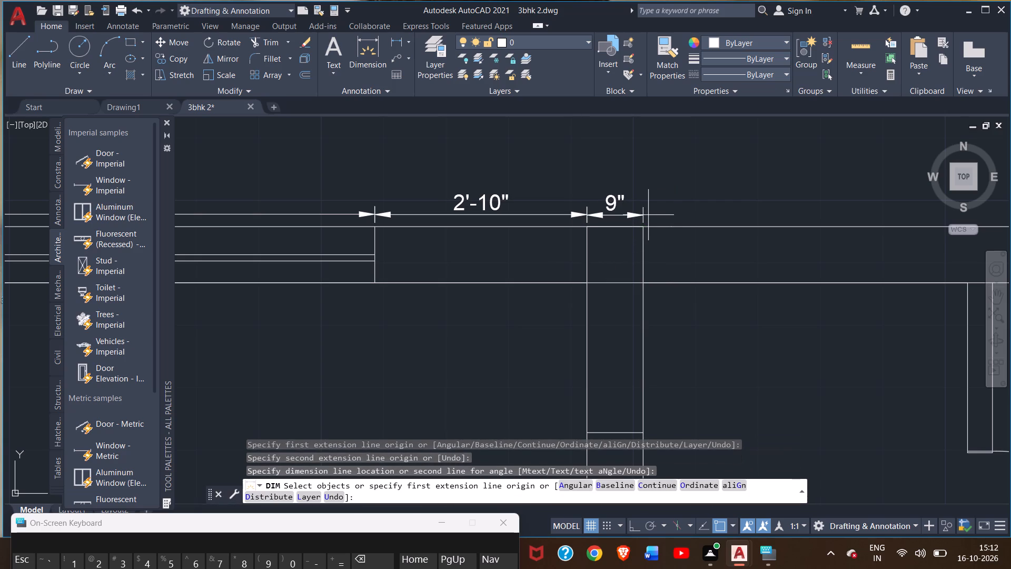
# Dimension the rear wall from the partition wall's far face to the north-east toilet window's near edge, in line with the preceding dimensions.
pyautogui.scroll(-2, 691, 217)
pyautogui.moveTo(697, 214); pyautogui.dragTo(674, 204, button='middle')
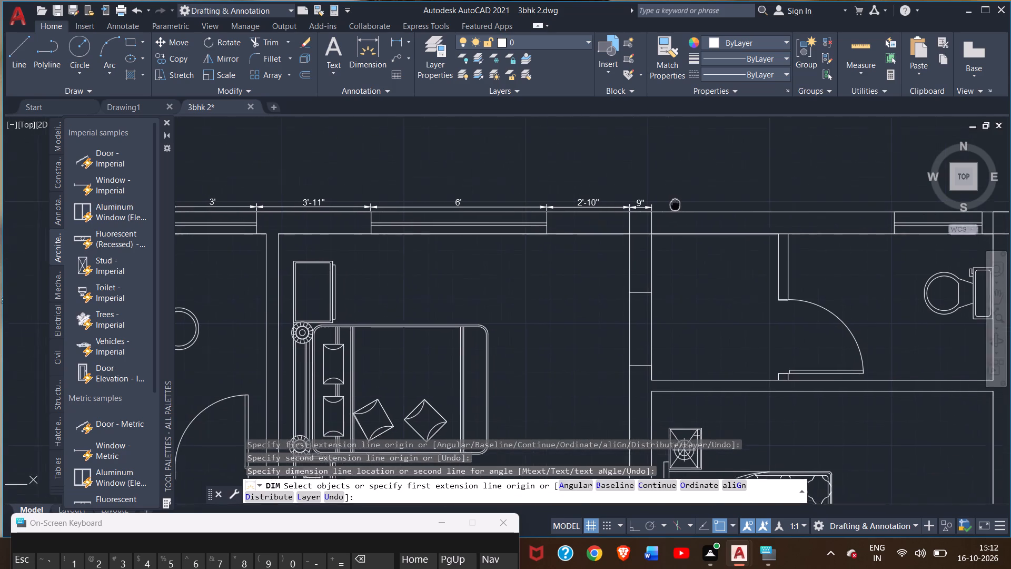
pyautogui.moveTo(674, 204); pyautogui.dragTo(669, 201, button='middle')
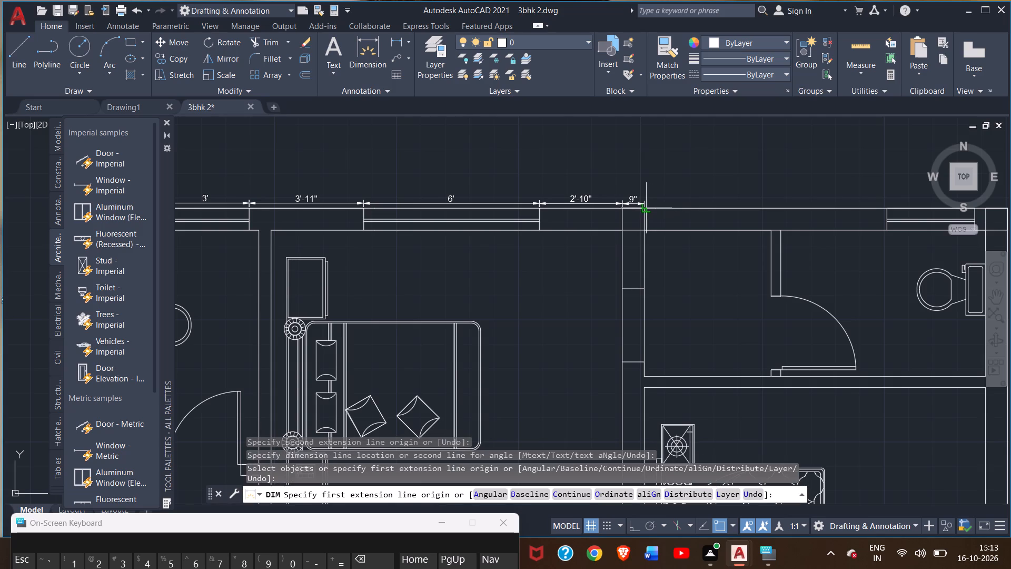
pyautogui.click(642, 209)
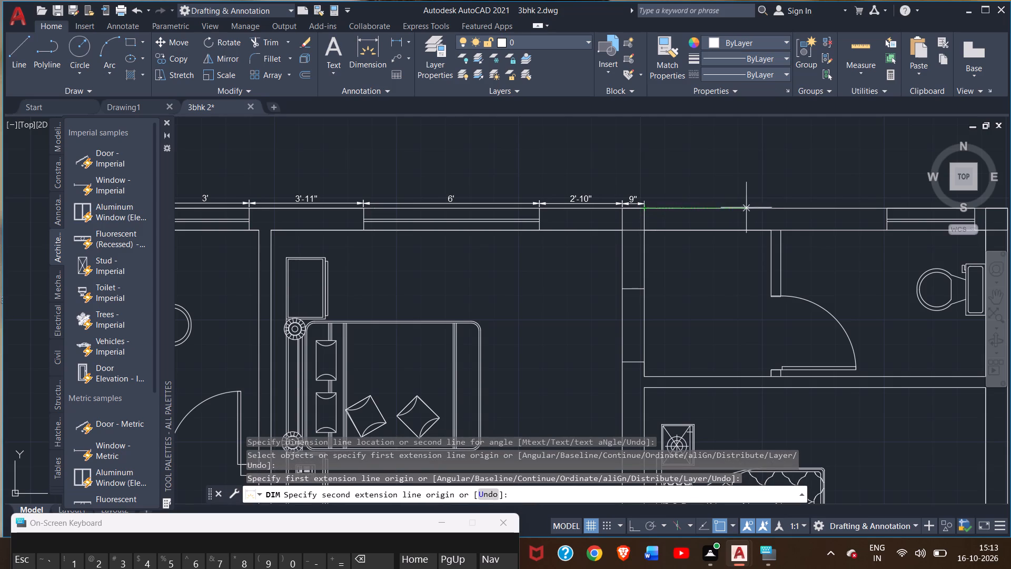
pyautogui.doubleClick(886, 208)
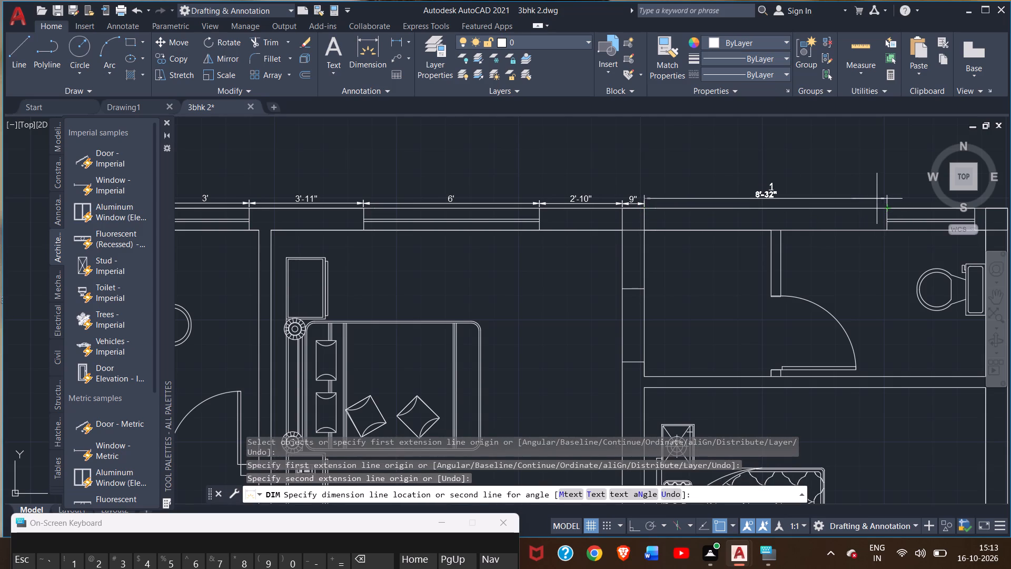
pyautogui.scroll(1, 874, 192)
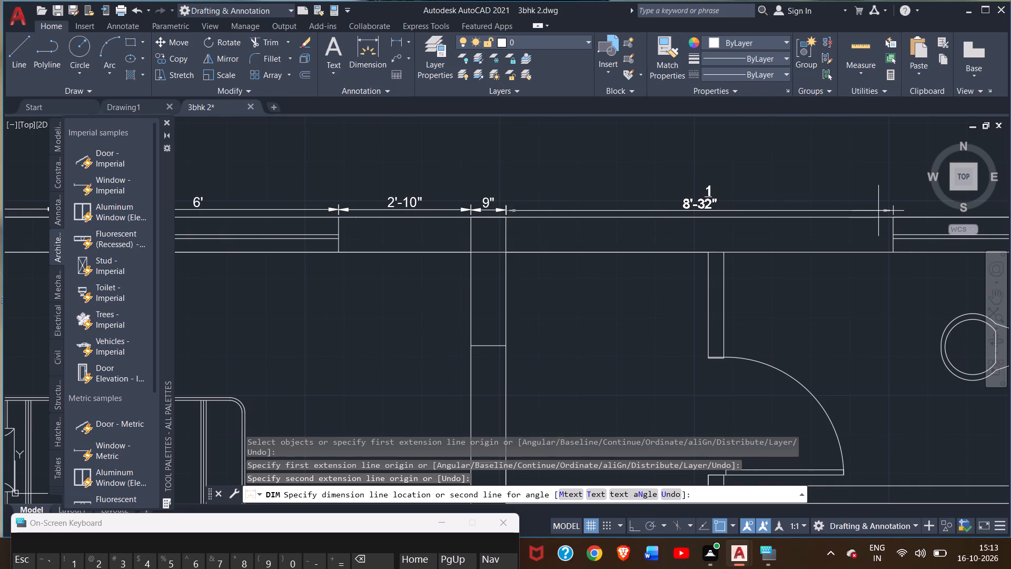
pyautogui.click(878, 210)
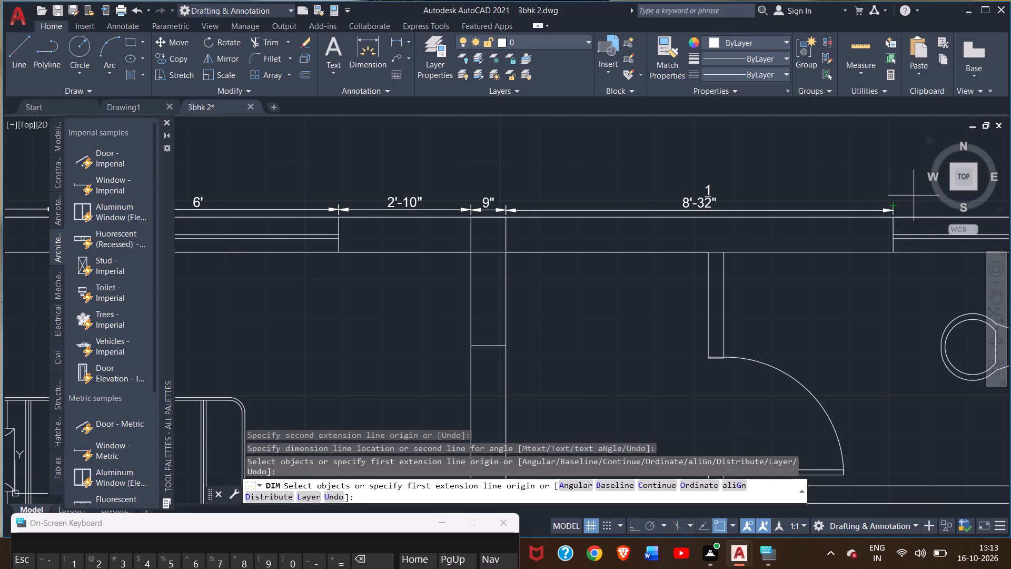
# Dimension the north-east toilet window's width along the rear wall, continuing the same dimension row.
pyautogui.moveTo(911, 193); pyautogui.dragTo(453, 271, button='middle')
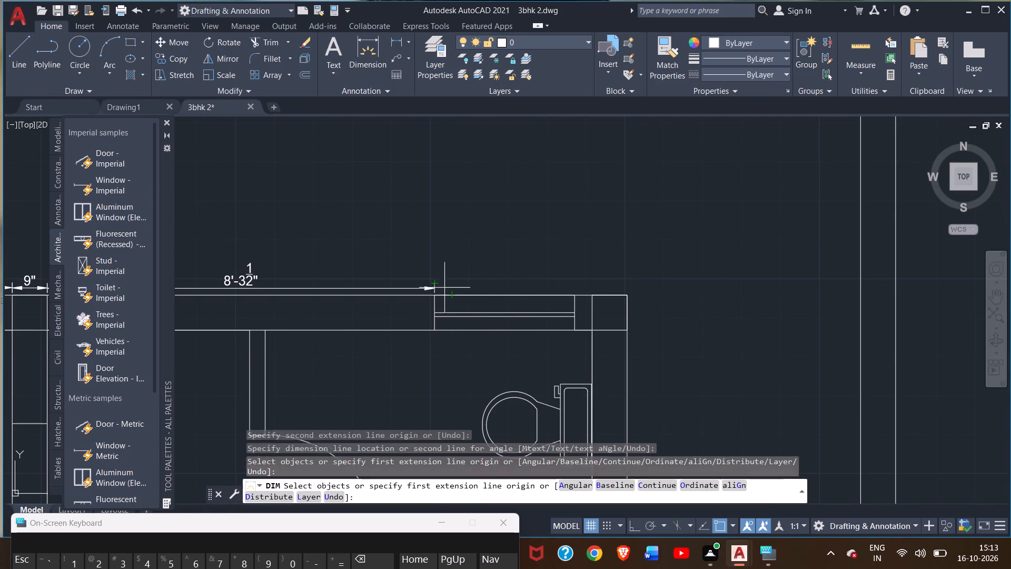
pyautogui.click(437, 295)
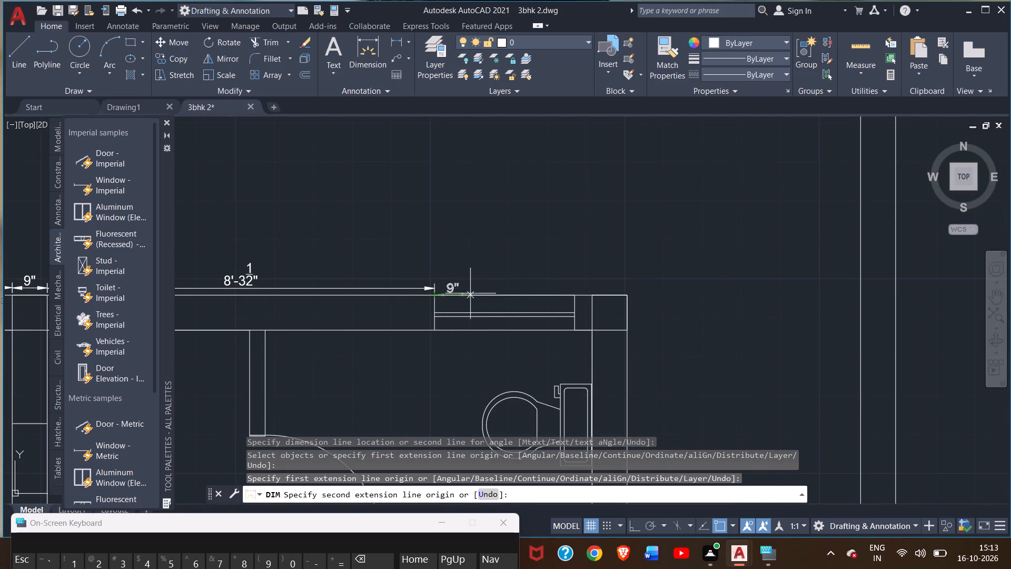
pyautogui.doubleClick(571, 295)
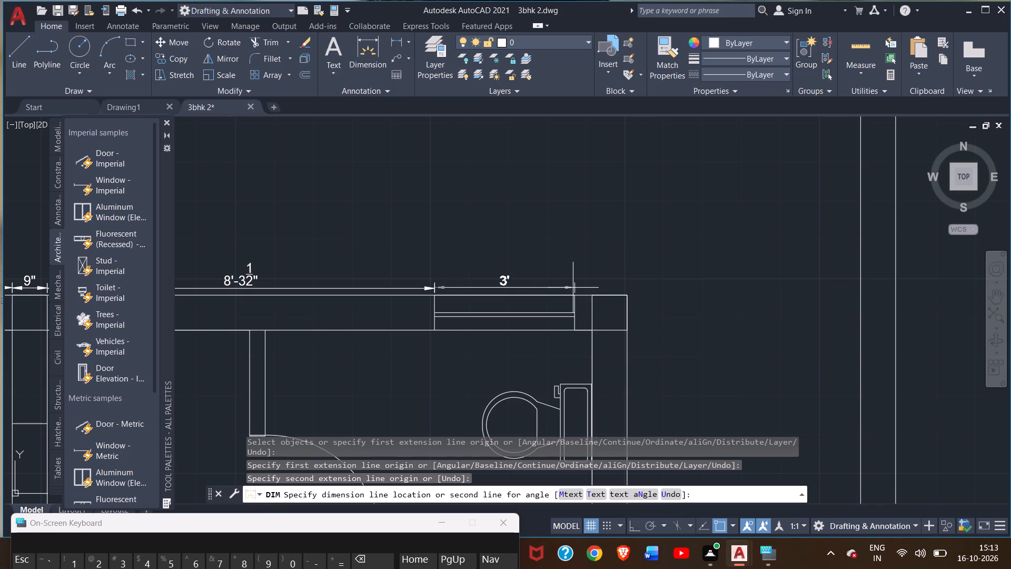
pyautogui.click(573, 289)
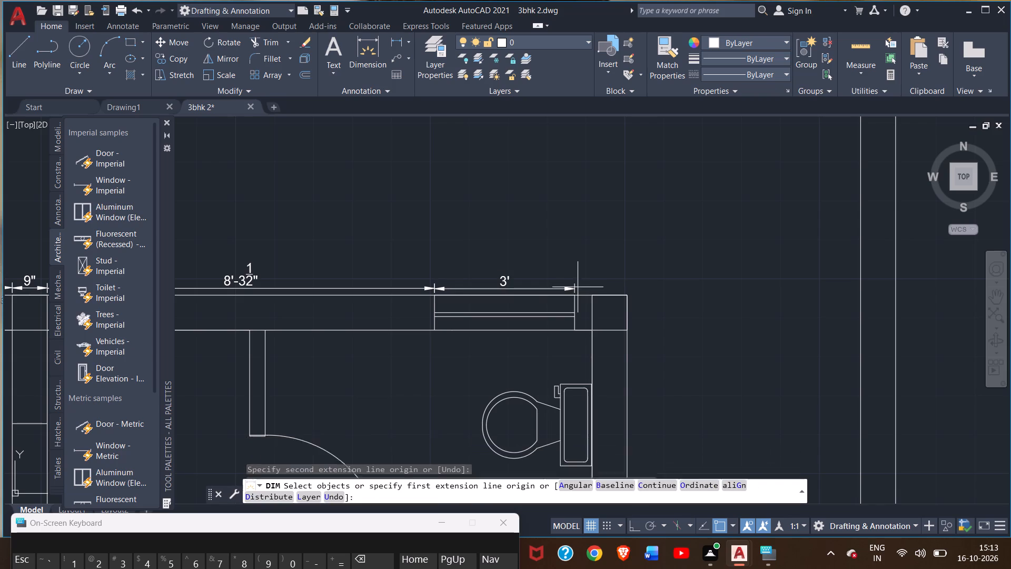
# Examine the rear-wall dimension row and the rest of the floor plan, ending the dimension command.
pyautogui.scroll(-3, 596, 295)
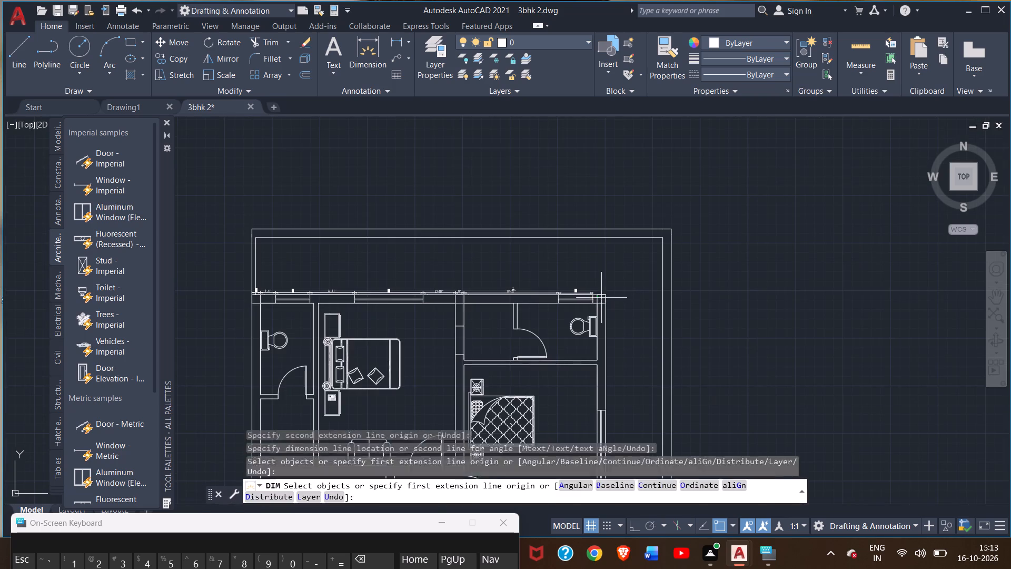
pyautogui.scroll(2, 600, 292)
pyautogui.moveTo(599, 273); pyautogui.dragTo(904, 334, button='middle')
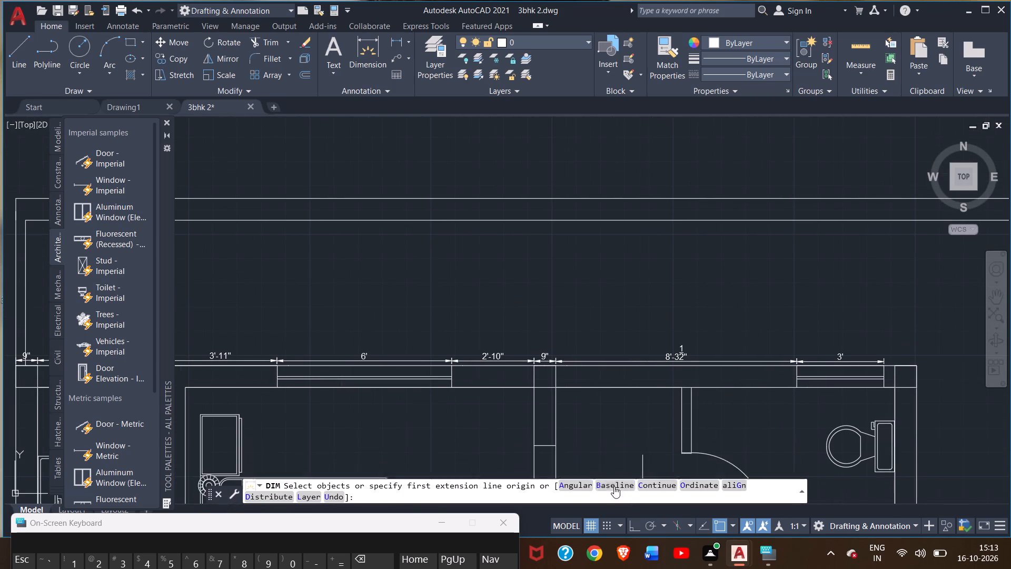
pyautogui.scroll(1, 556, 402)
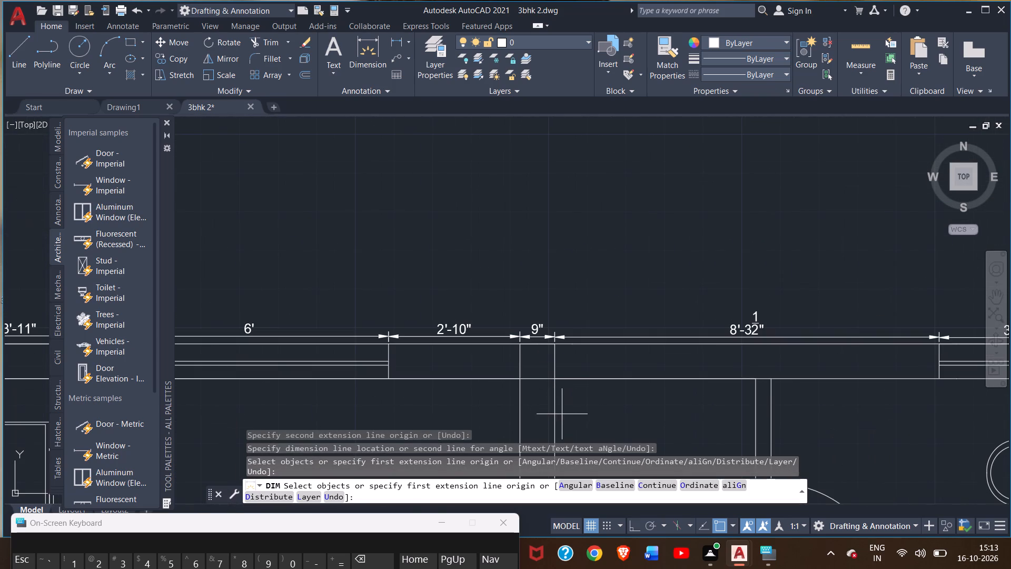
pyautogui.scroll(-3, 614, 417)
pyautogui.moveTo(627, 427); pyautogui.dragTo(512, 0, button='middle')
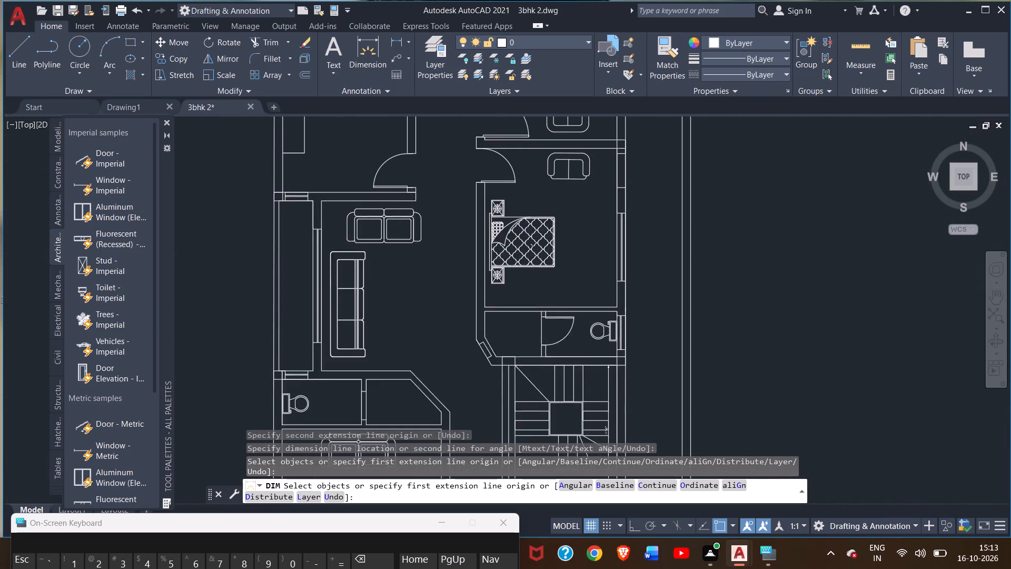
pyautogui.moveTo(512, 0); pyautogui.dragTo(510, 104, button='middle')
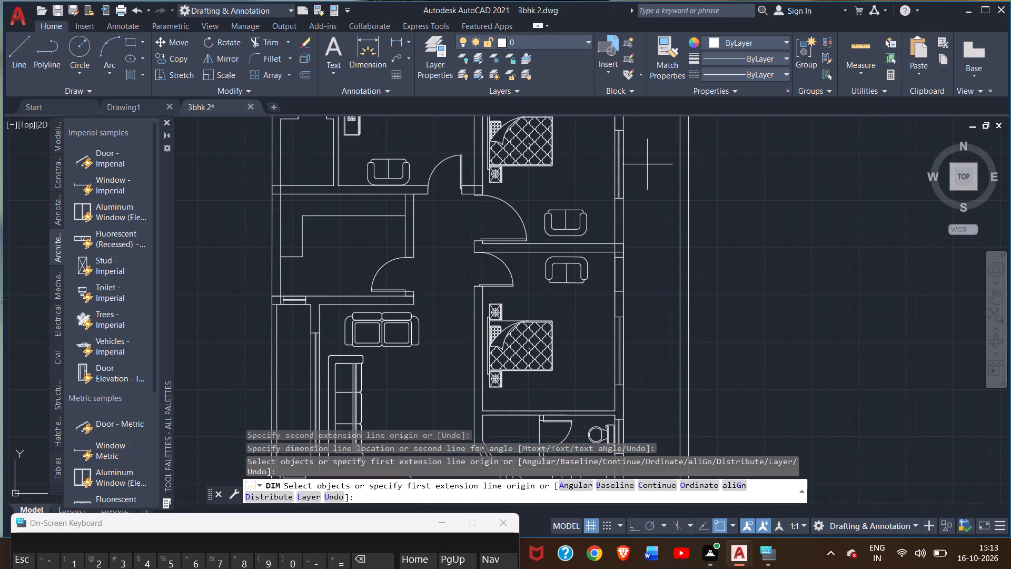
pyautogui.rightClick(648, 164)
pyautogui.click(659, 169)
pyautogui.scroll(-4, 637, 176)
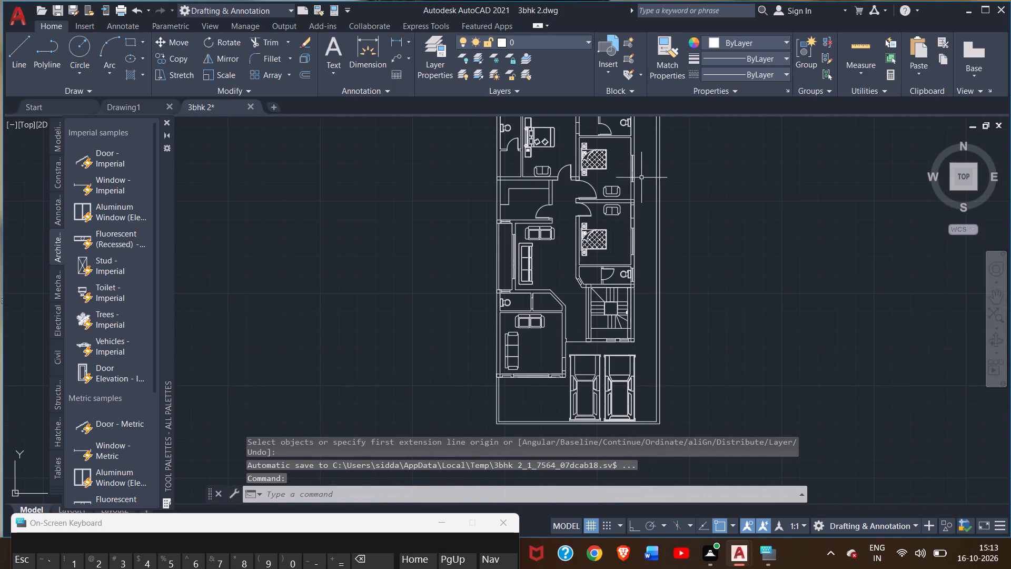
pyautogui.moveTo(661, 183); pyautogui.dragTo(629, 303, button='middle')
pyautogui.click(676, 268)
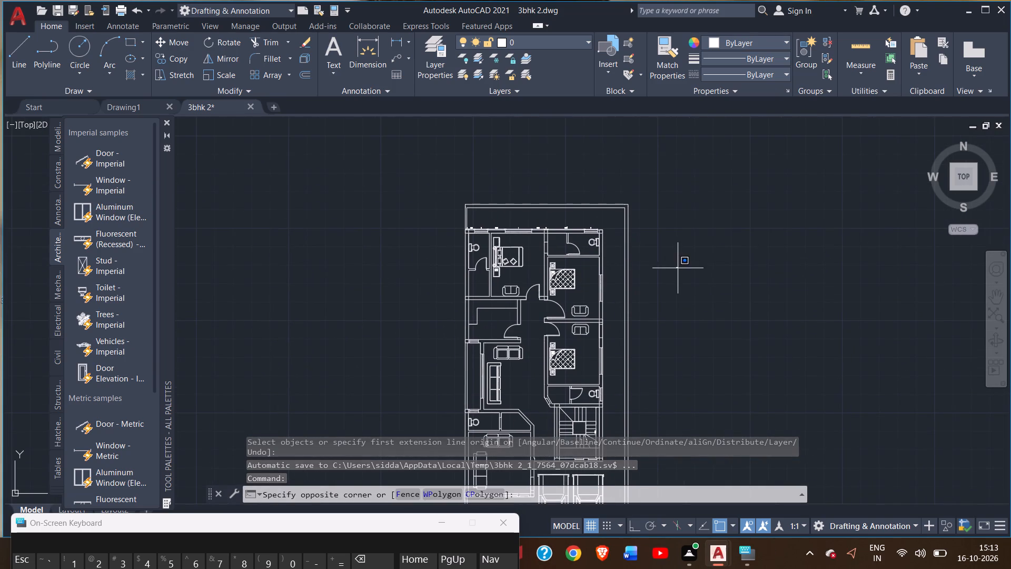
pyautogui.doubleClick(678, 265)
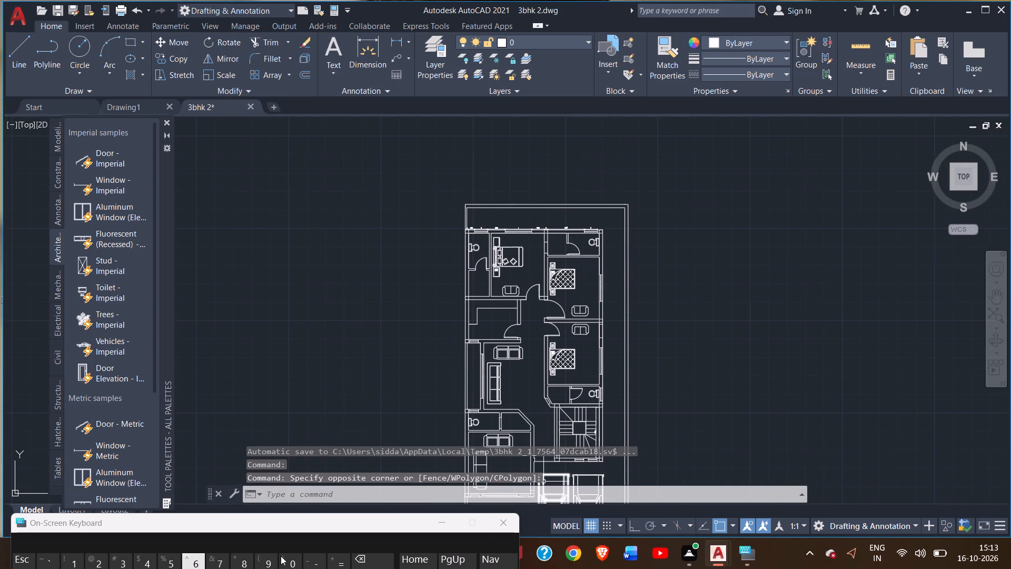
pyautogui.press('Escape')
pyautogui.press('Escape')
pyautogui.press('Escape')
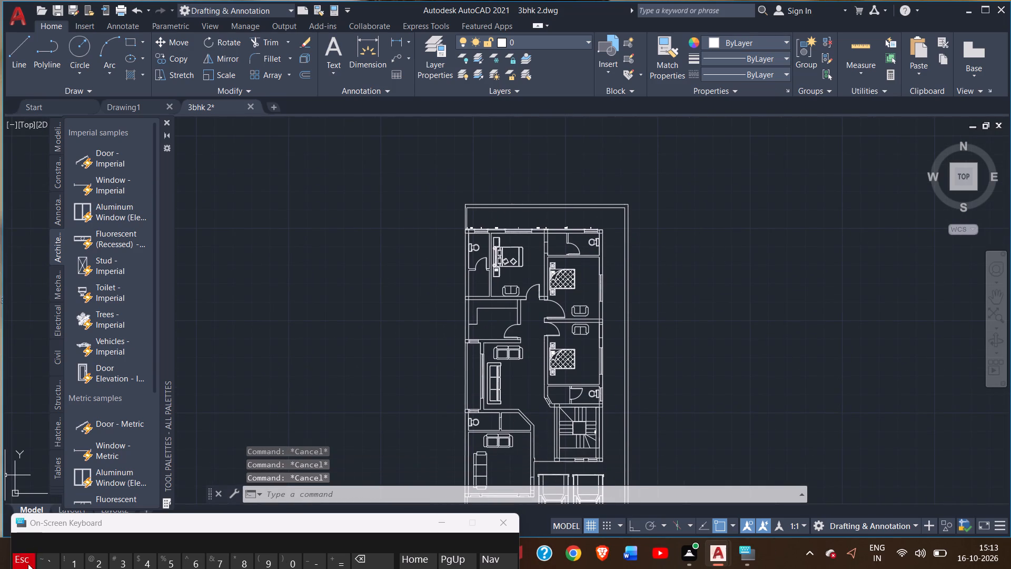
# Dimension the rear wall's thickness at the north-east corner of the house, placing the vertical dimension just outside the east wall.
pyautogui.moveTo(645, 321); pyautogui.dragTo(538, 318, button='middle')
pyautogui.scroll(1, 589, 319)
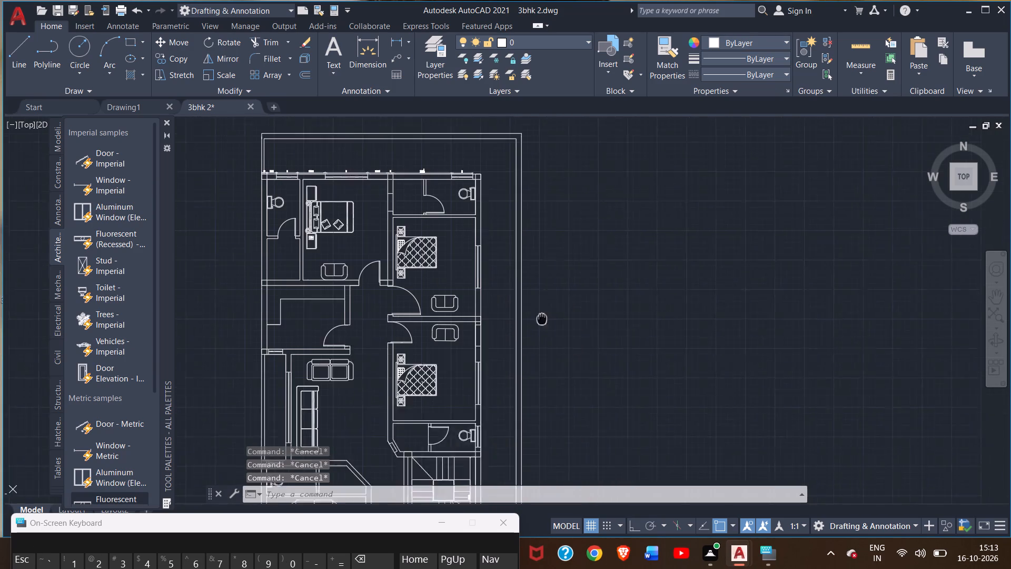
pyautogui.moveTo(538, 318); pyautogui.dragTo(520, 313, button='middle')
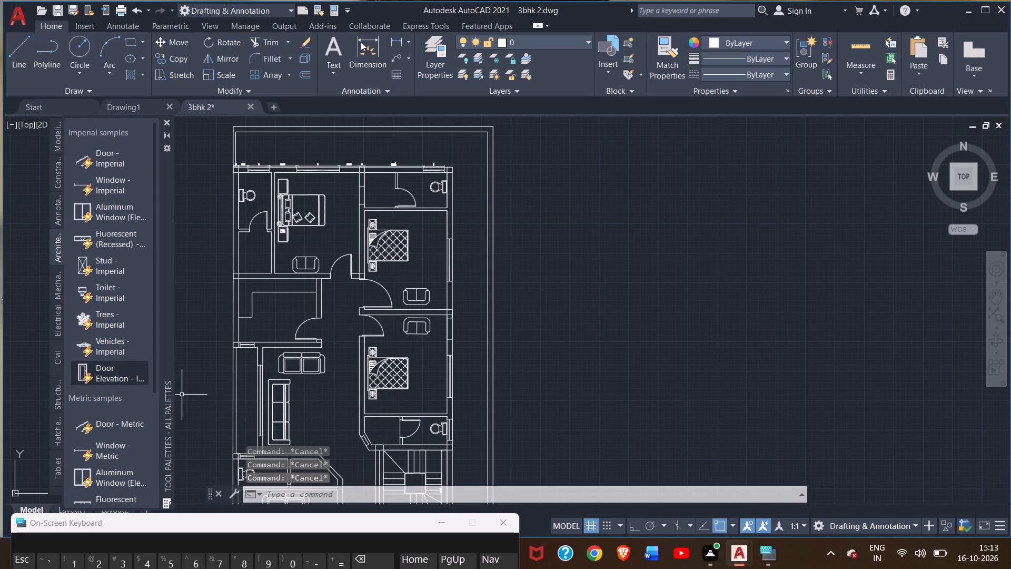
pyautogui.click(363, 69)
pyautogui.scroll(3, 444, 174)
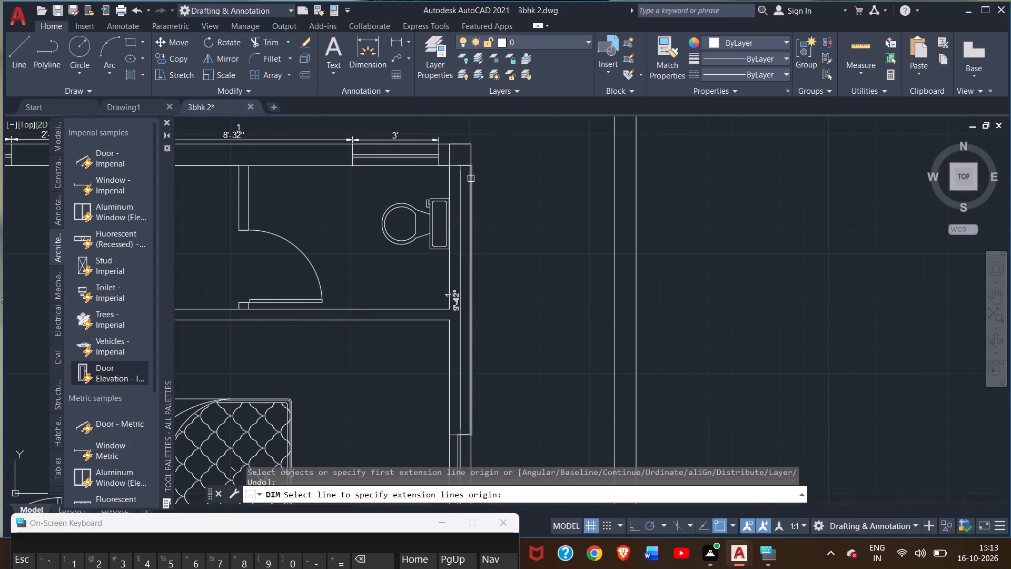
pyautogui.click(471, 142)
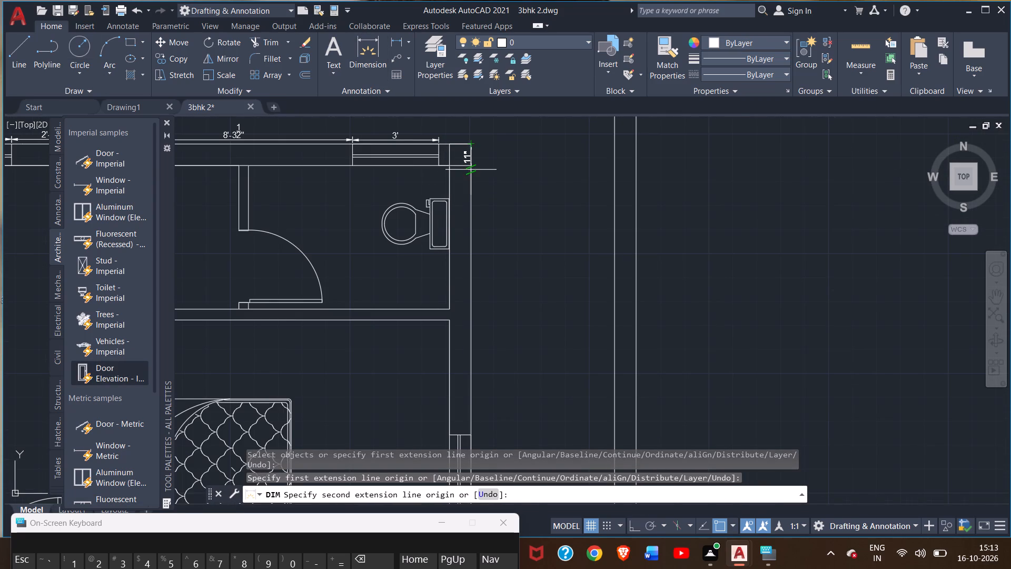
pyautogui.scroll(2, 477, 173)
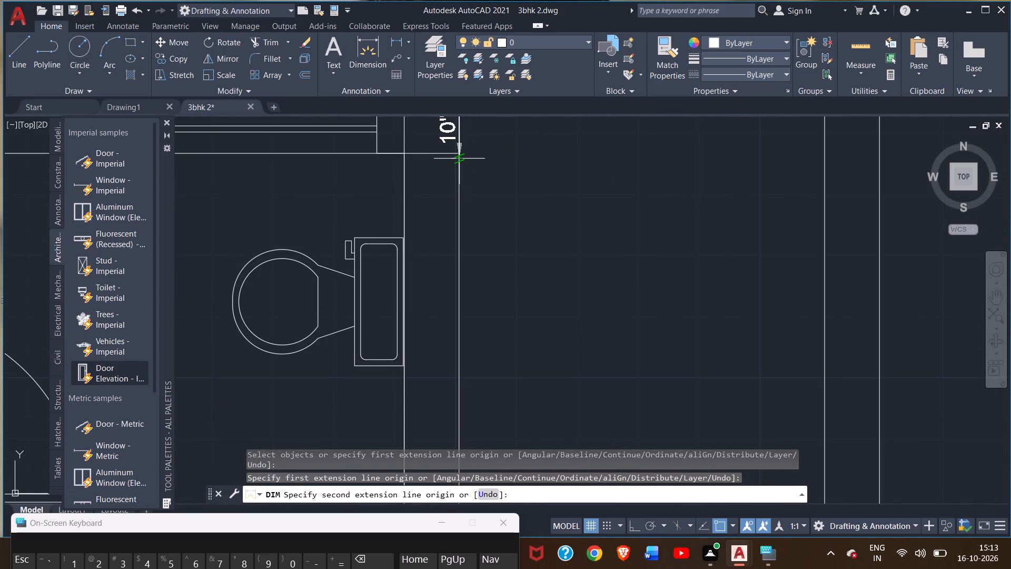
pyautogui.click(458, 155)
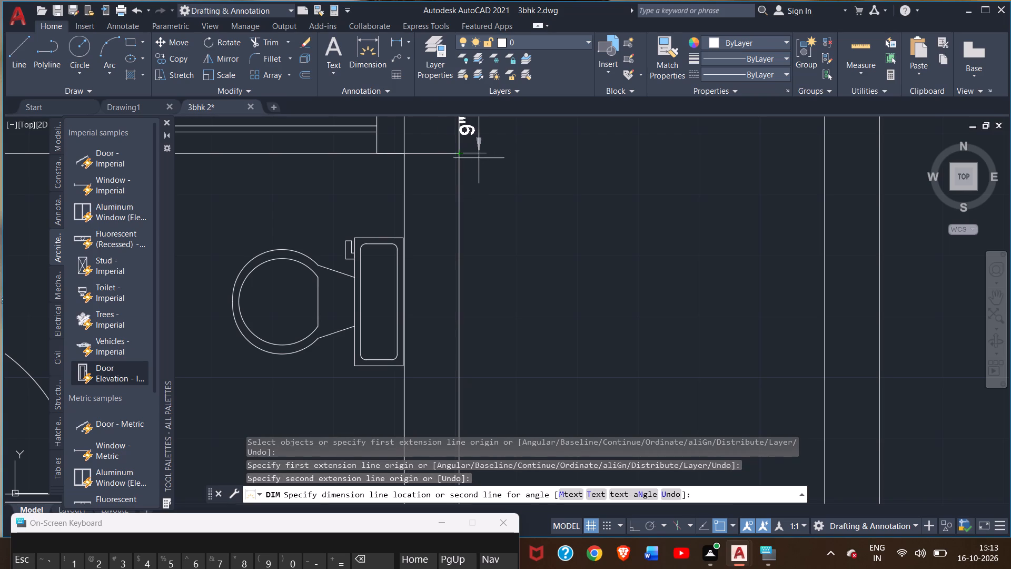
pyautogui.click(505, 166)
pyautogui.scroll(-2, 506, 222)
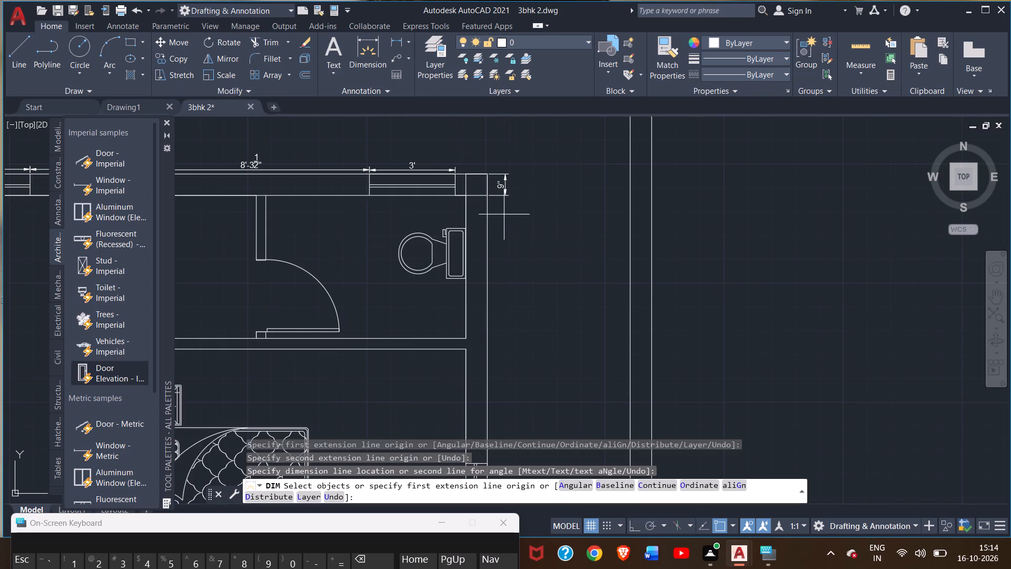
pyautogui.rightClick(514, 222)
pyautogui.click(528, 229)
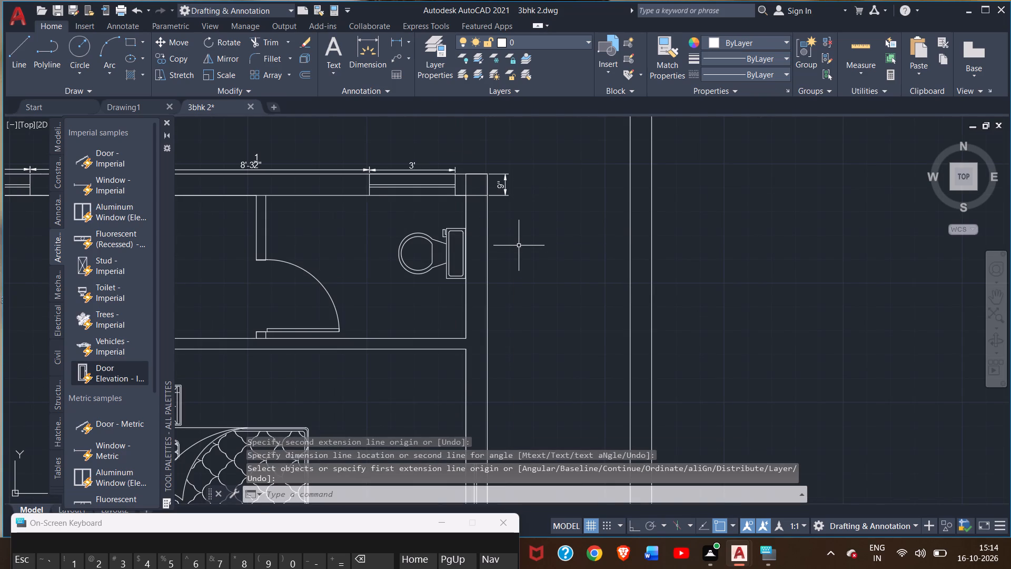
# Examine the rear-wall dimension row from the north-west bedroom window to the north-east corner.
pyautogui.scroll(-1, 513, 306)
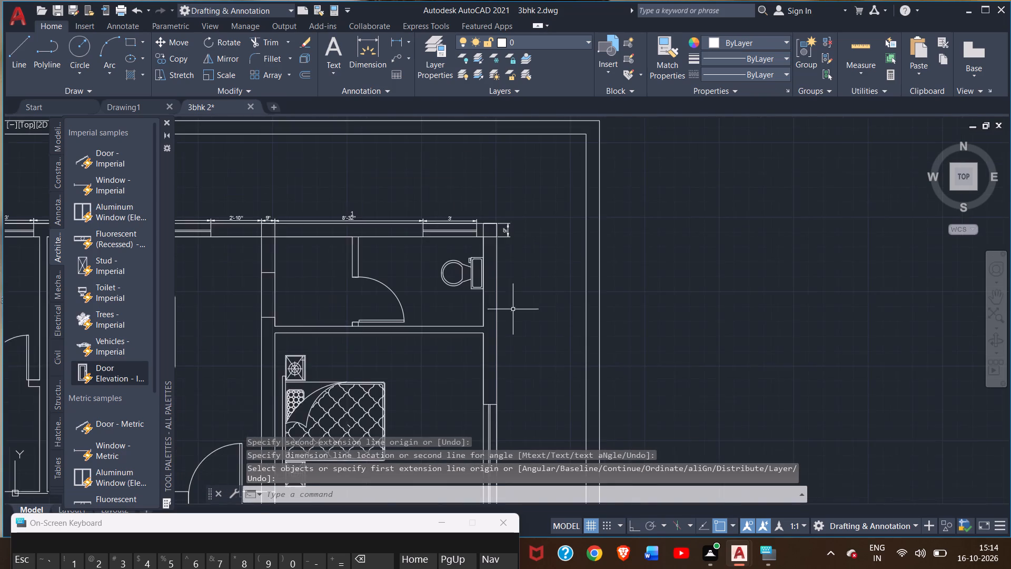
pyautogui.scroll(-1, 513, 309)
pyautogui.moveTo(513, 309); pyautogui.dragTo(676, 326, button='middle')
pyautogui.scroll(3, 460, 260)
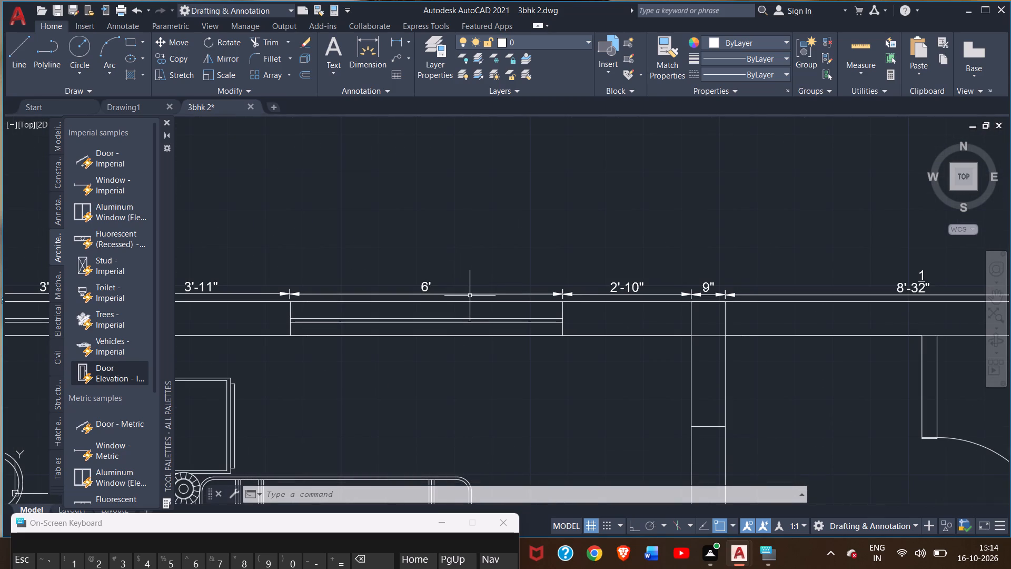
pyautogui.scroll(-1, 468, 303)
pyautogui.scroll(2, 544, 325)
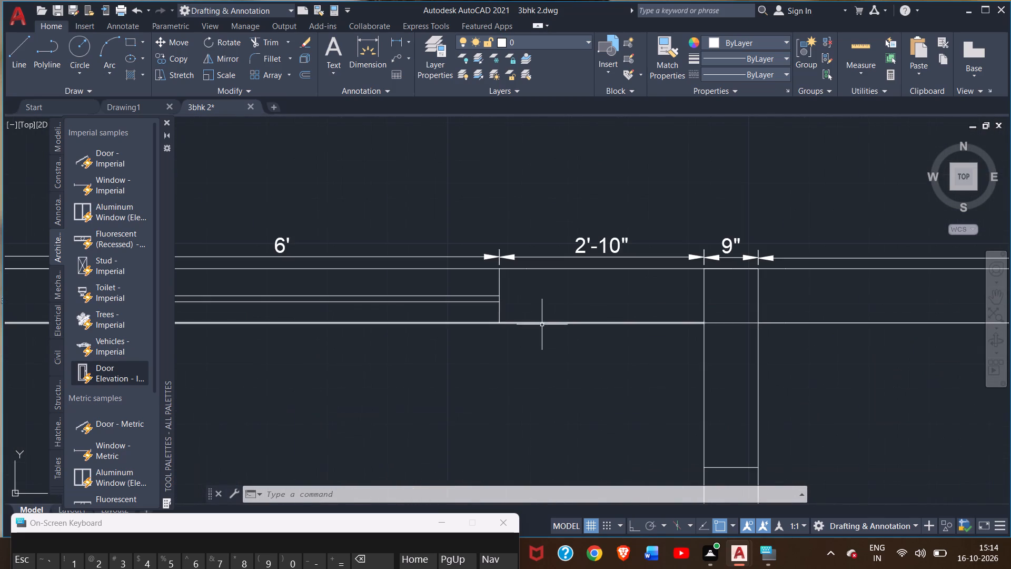
pyautogui.scroll(-2, 534, 323)
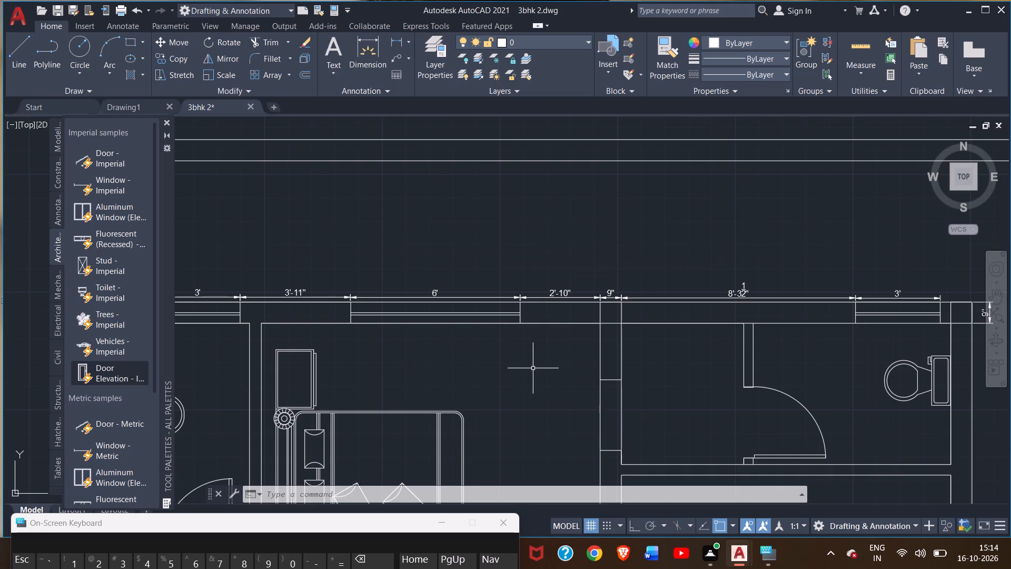
pyautogui.moveTo(524, 371); pyautogui.dragTo(121, 406, button='middle')
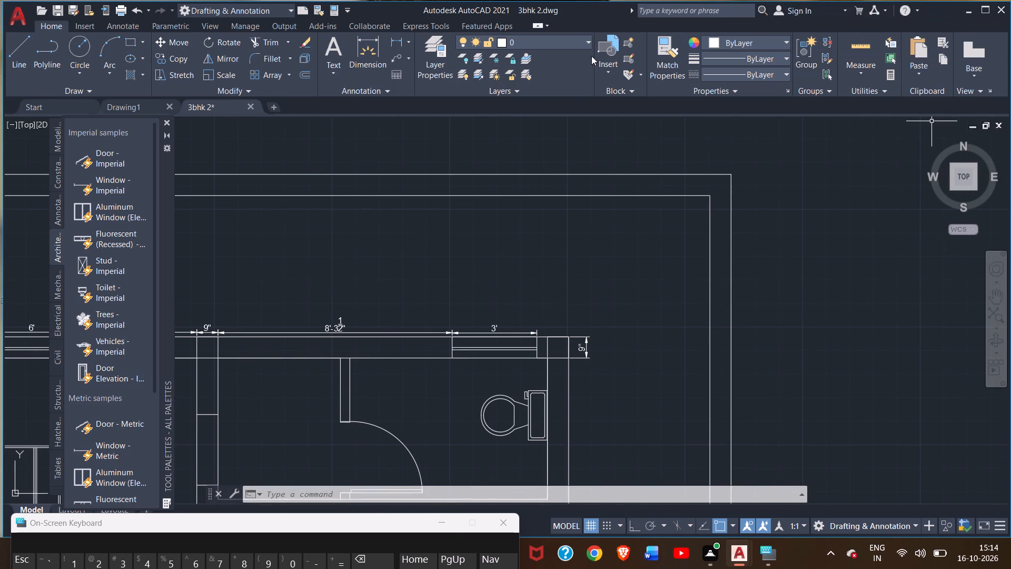
# Dimension the east wall from the rear wall's inner face to the north-east bedroom window's near edge, in line with the wall-thickness dimension.
pyautogui.click(360, 52)
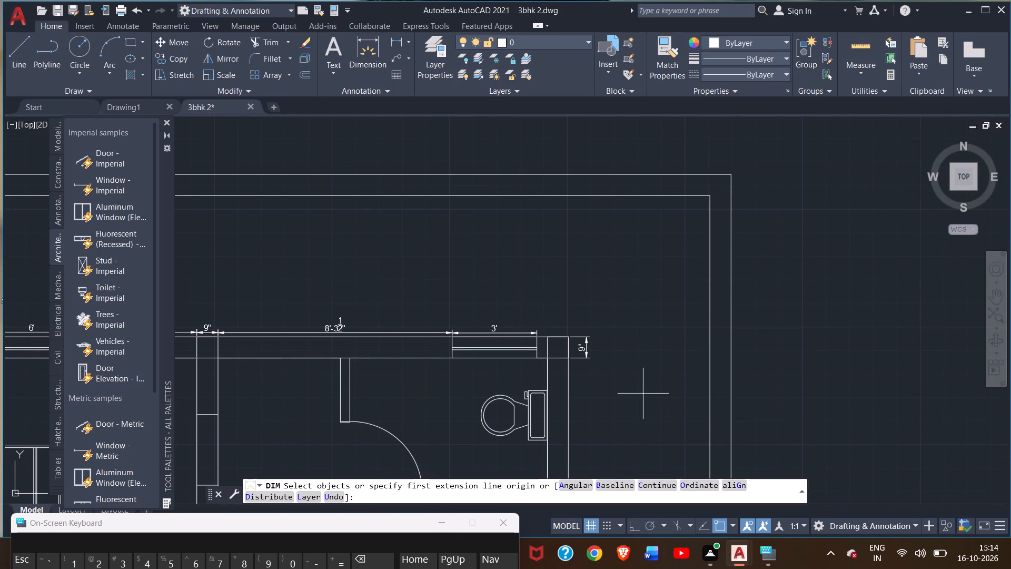
pyautogui.moveTo(643, 395); pyautogui.dragTo(615, 242, button='middle')
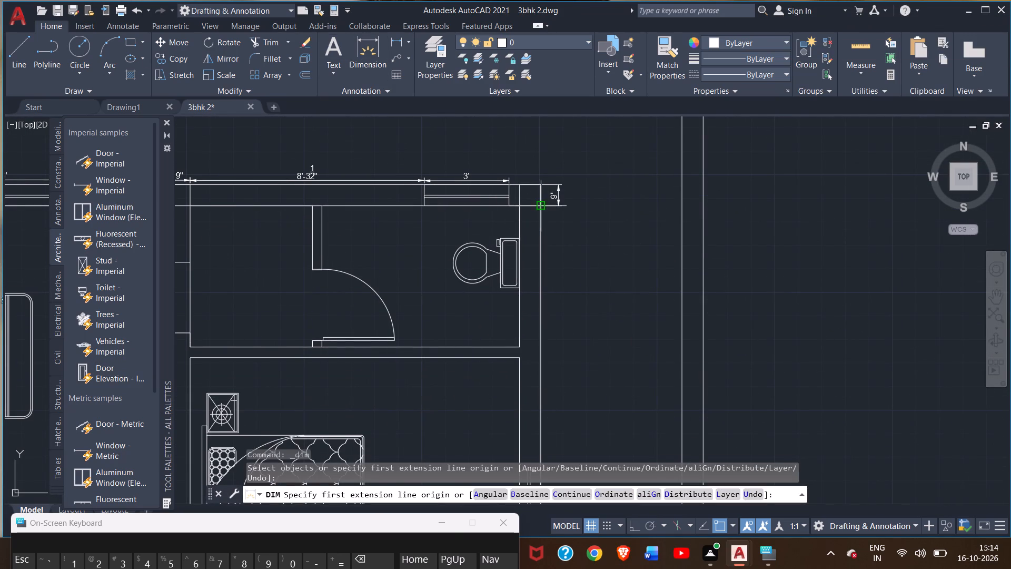
pyautogui.click(540, 203)
pyautogui.scroll(-3, 570, 380)
pyautogui.moveTo(571, 384); pyautogui.dragTo(551, 316, button='middle')
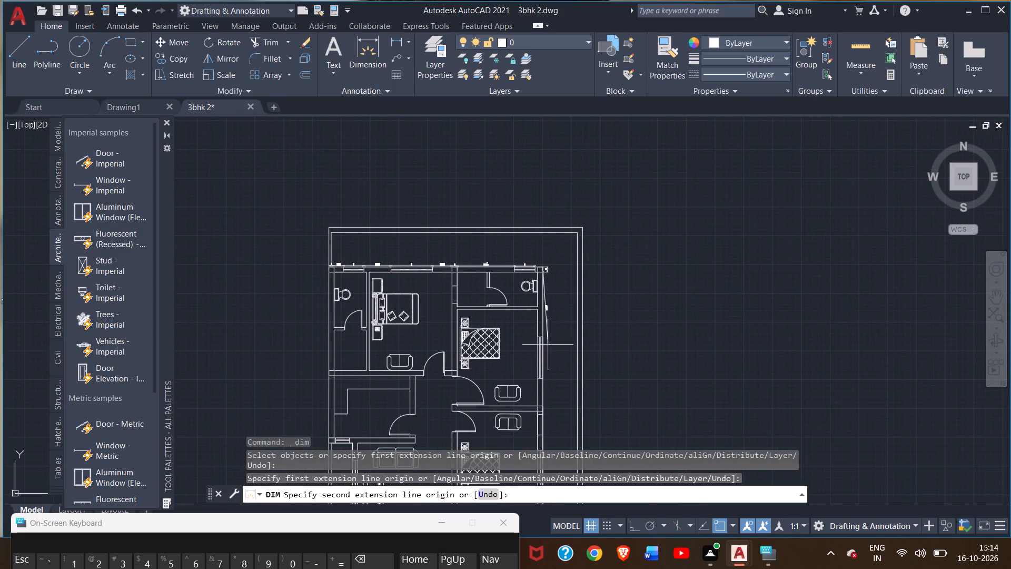
pyautogui.scroll(3, 546, 360)
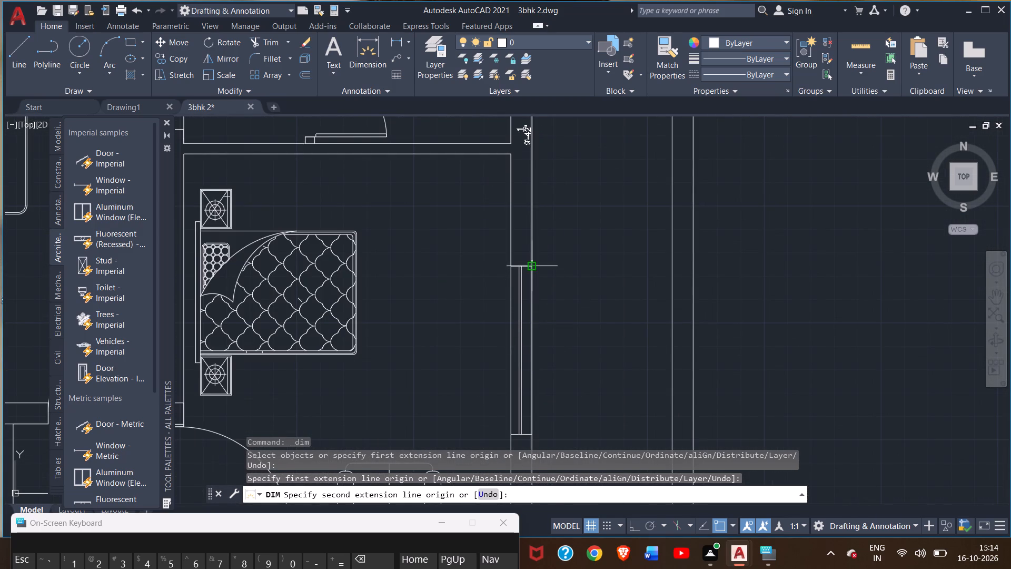
pyautogui.click(533, 268)
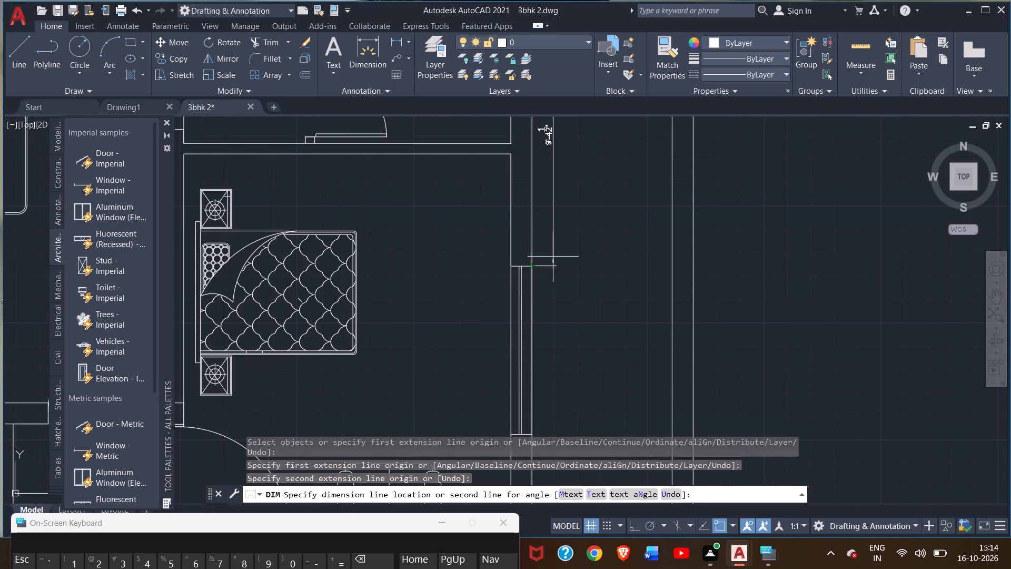
pyautogui.moveTo(551, 261); pyautogui.dragTo(551, 255)
# Examine the new east-wall dimension and the wall beside the north-east bedroom window.
pyautogui.moveTo(584, 297); pyautogui.dragTo(595, 529, button='middle')
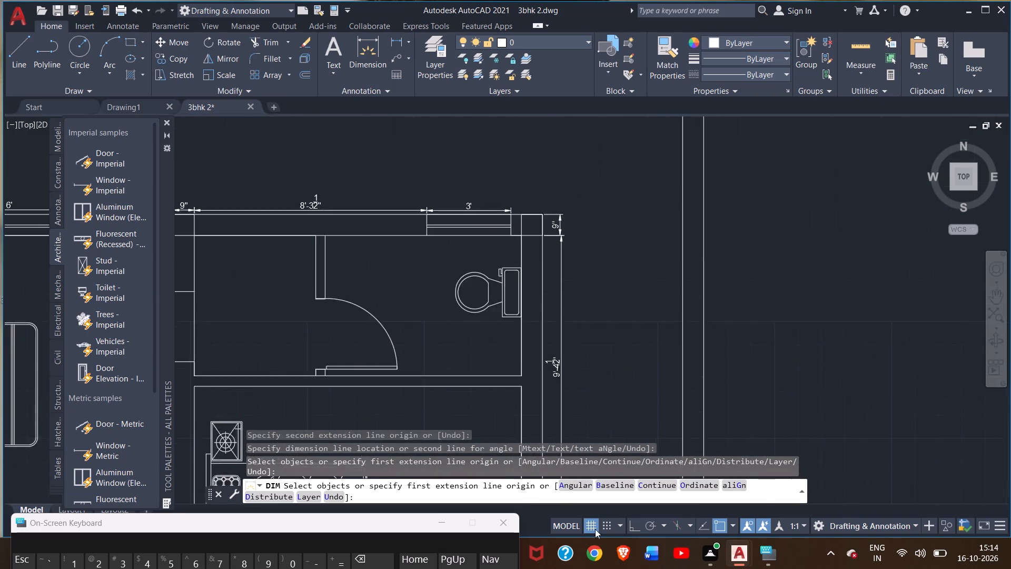
pyautogui.moveTo(603, 342); pyautogui.dragTo(559, 159, button='middle')
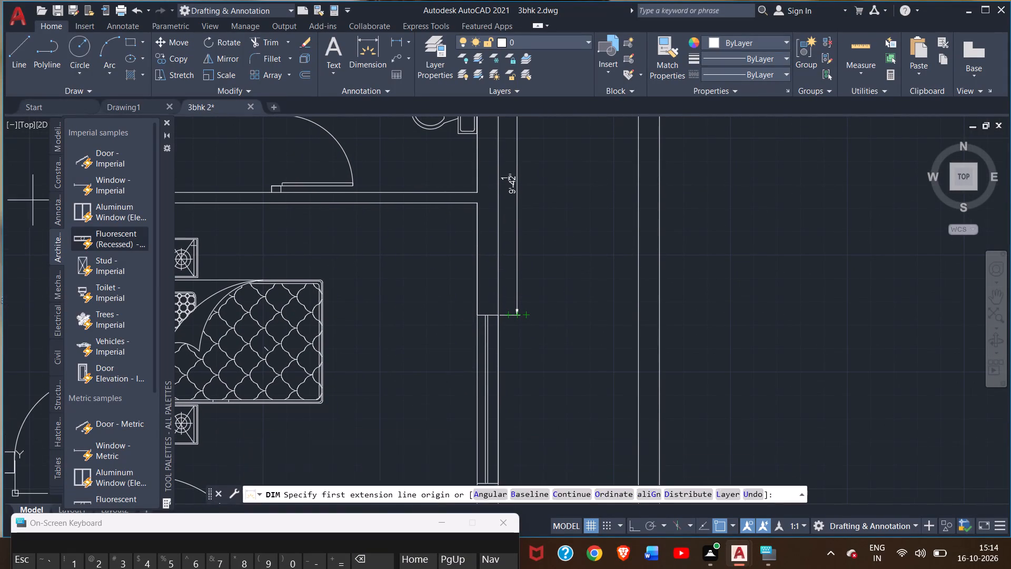
pyautogui.moveTo(588, 365); pyautogui.dragTo(590, 236, button='middle')
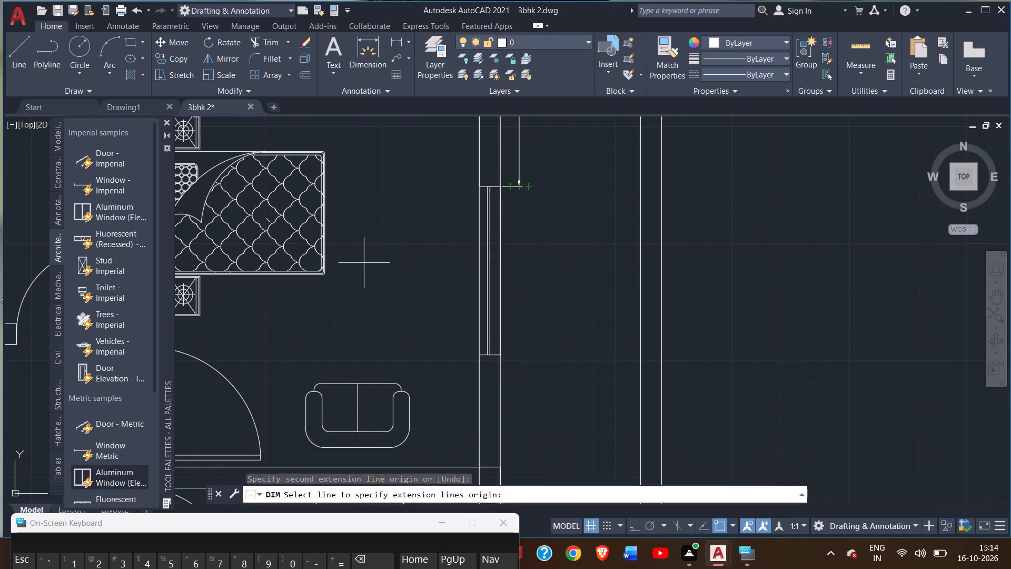
pyautogui.click(0, 559)
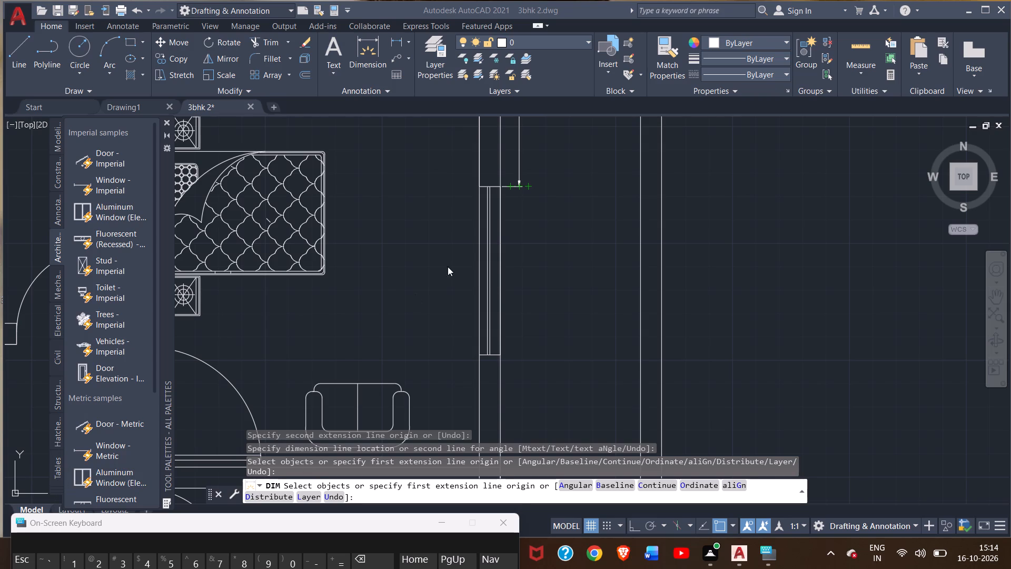
pyautogui.scroll(-2, 567, 296)
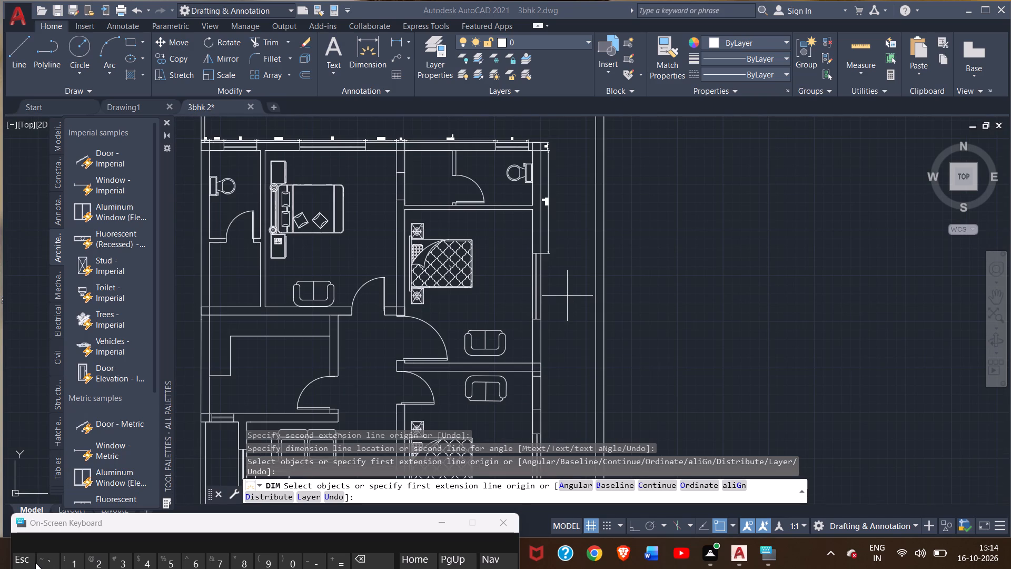
pyautogui.press('Escape')
pyautogui.moveTo(567, 332); pyautogui.dragTo(679, 291, button='middle')
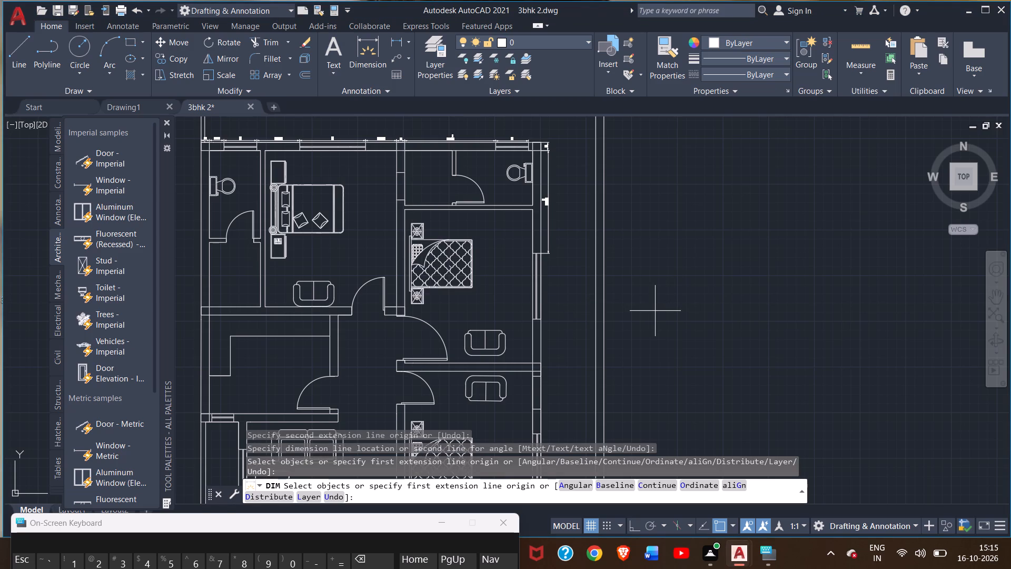
pyautogui.middleClick(655, 311)
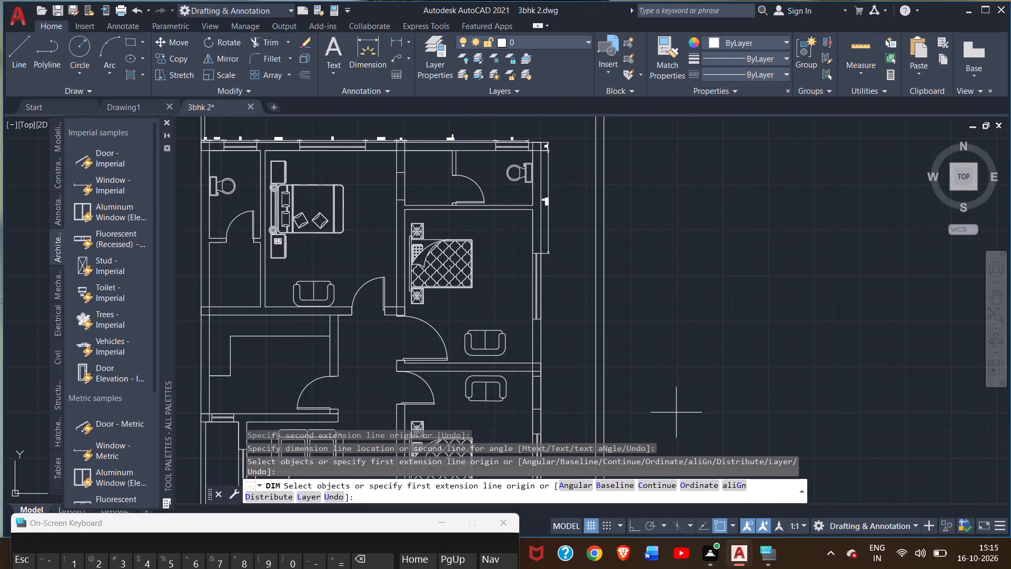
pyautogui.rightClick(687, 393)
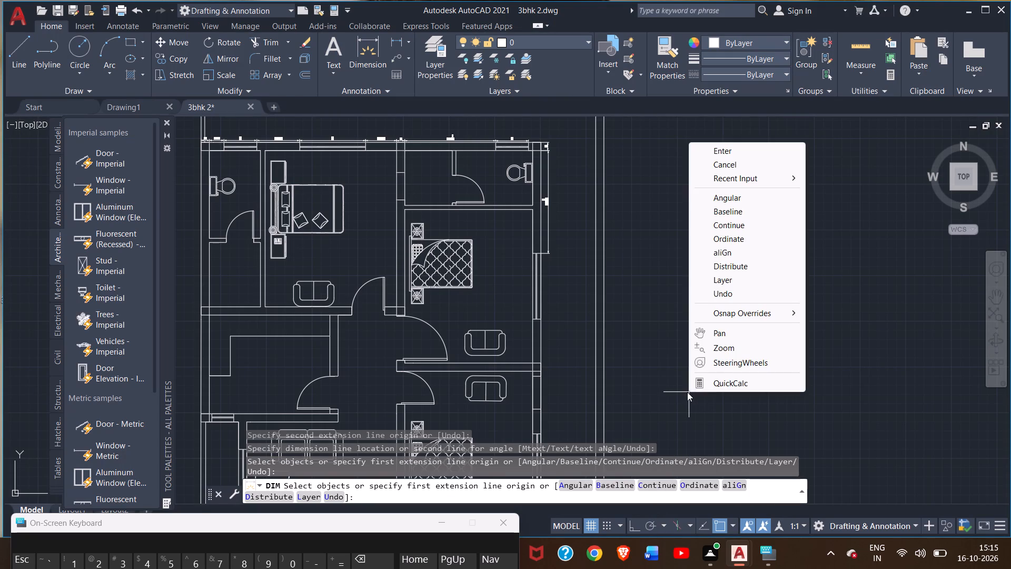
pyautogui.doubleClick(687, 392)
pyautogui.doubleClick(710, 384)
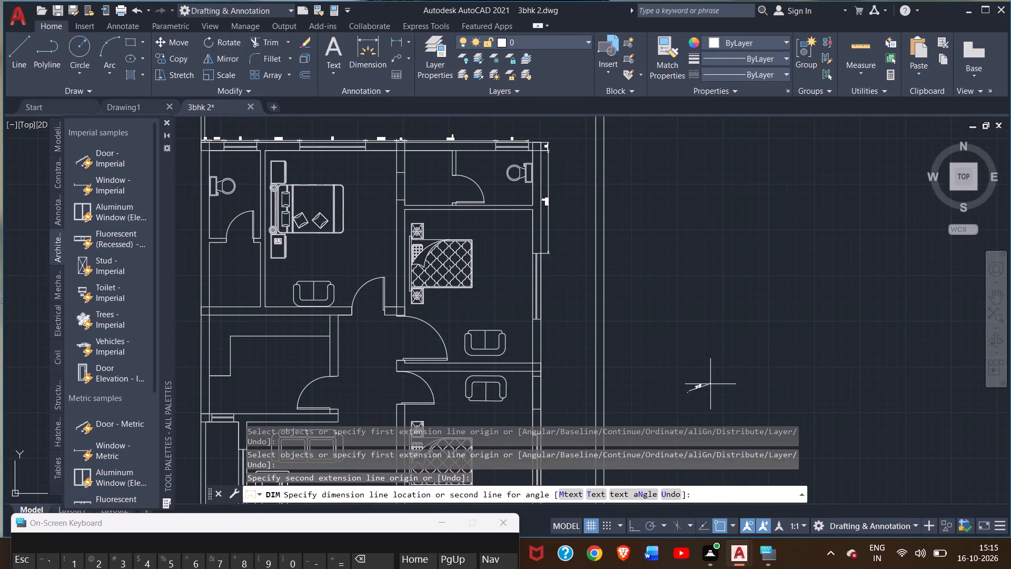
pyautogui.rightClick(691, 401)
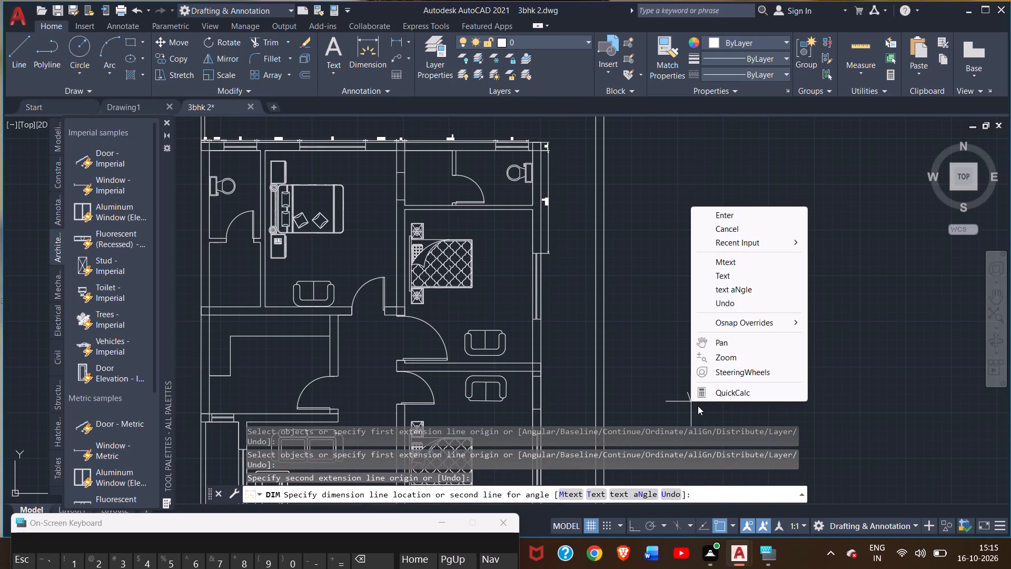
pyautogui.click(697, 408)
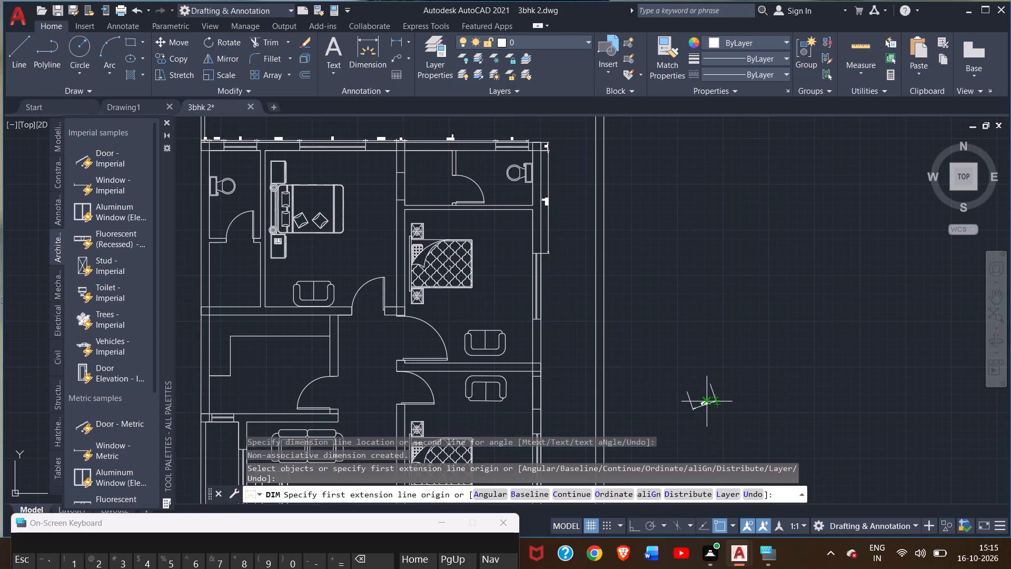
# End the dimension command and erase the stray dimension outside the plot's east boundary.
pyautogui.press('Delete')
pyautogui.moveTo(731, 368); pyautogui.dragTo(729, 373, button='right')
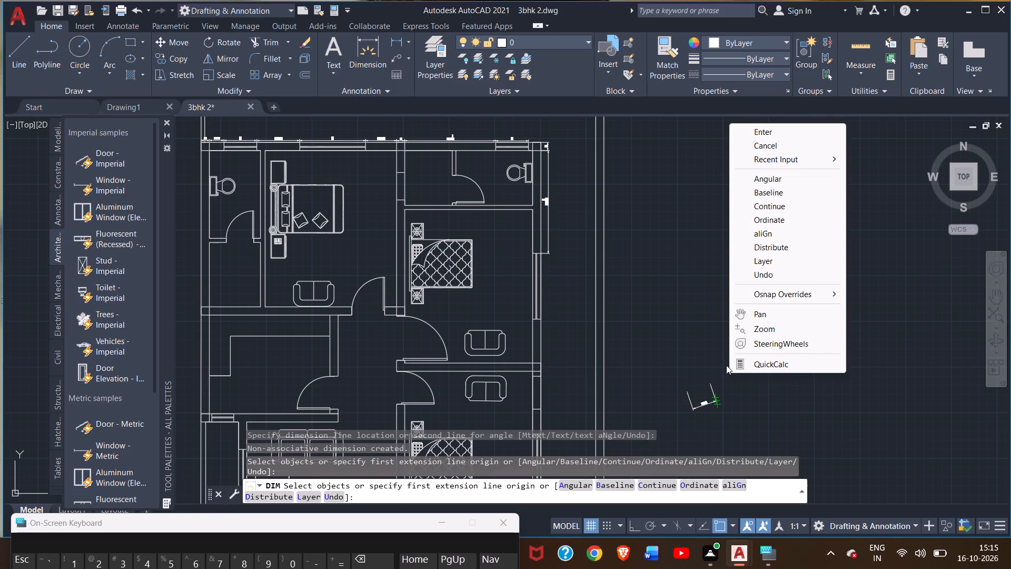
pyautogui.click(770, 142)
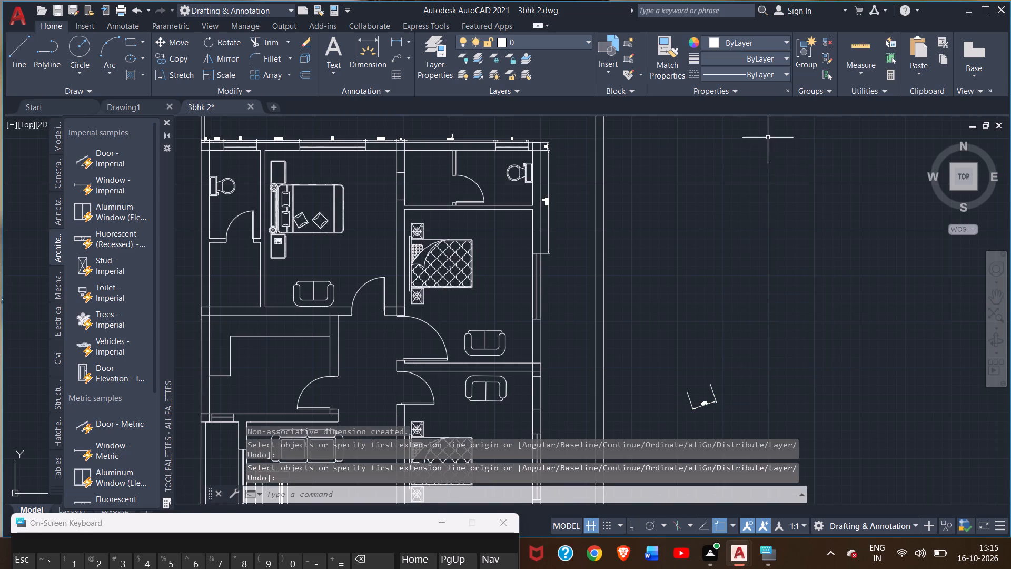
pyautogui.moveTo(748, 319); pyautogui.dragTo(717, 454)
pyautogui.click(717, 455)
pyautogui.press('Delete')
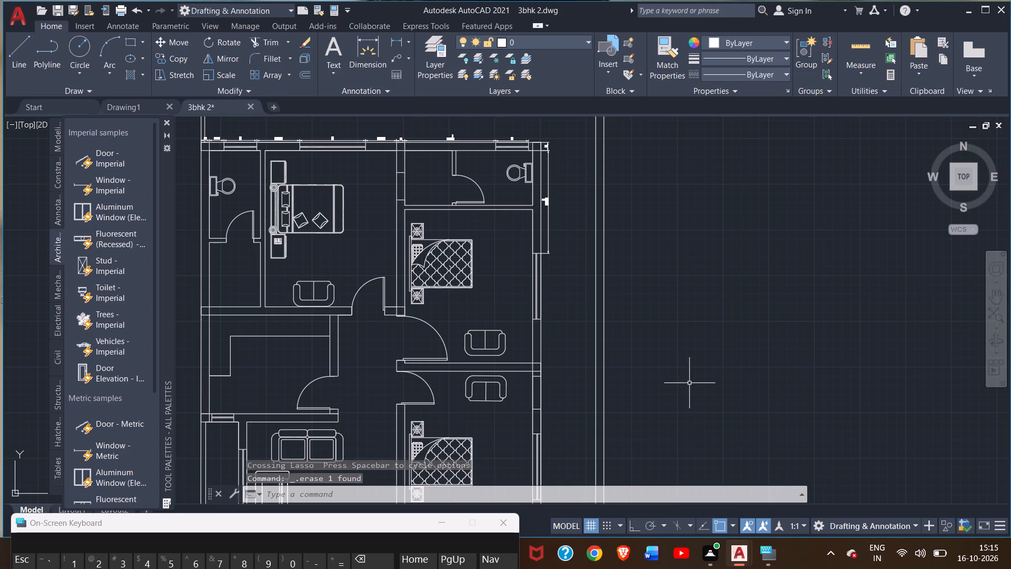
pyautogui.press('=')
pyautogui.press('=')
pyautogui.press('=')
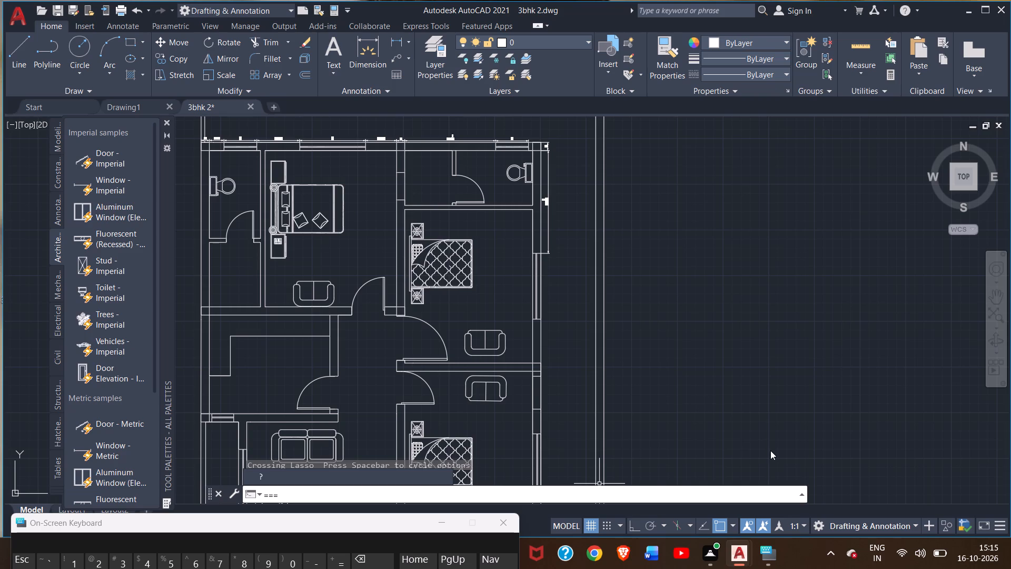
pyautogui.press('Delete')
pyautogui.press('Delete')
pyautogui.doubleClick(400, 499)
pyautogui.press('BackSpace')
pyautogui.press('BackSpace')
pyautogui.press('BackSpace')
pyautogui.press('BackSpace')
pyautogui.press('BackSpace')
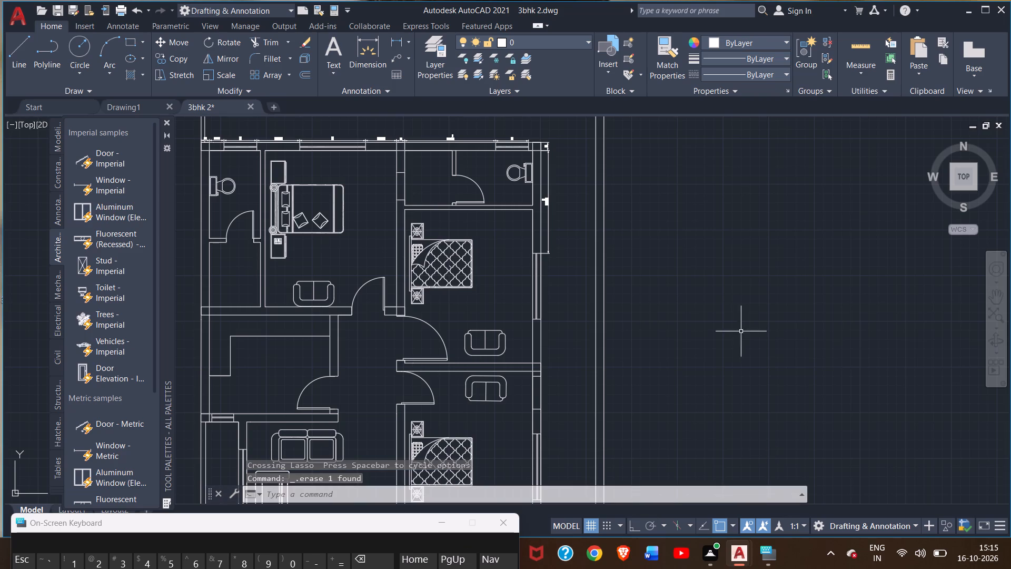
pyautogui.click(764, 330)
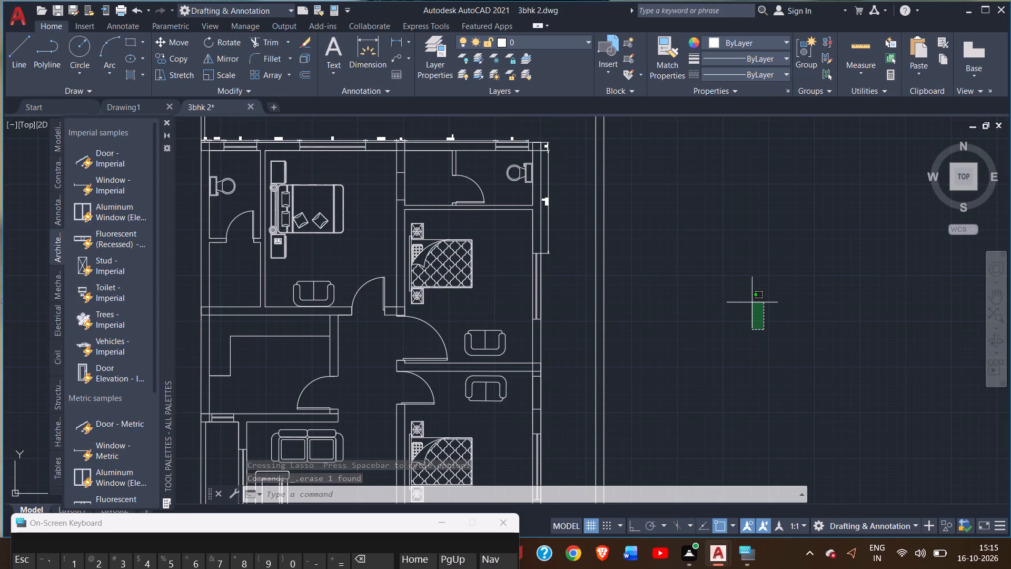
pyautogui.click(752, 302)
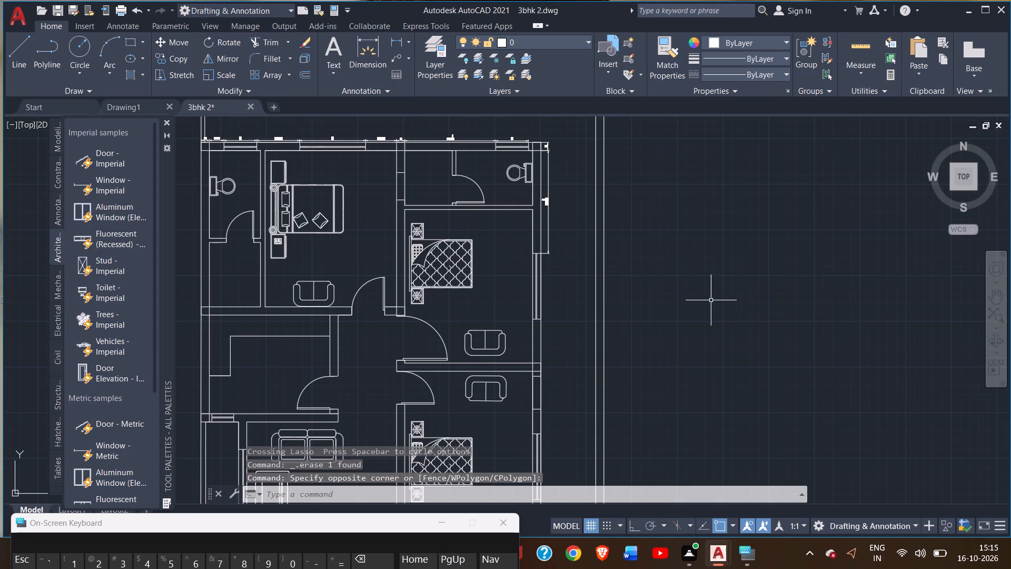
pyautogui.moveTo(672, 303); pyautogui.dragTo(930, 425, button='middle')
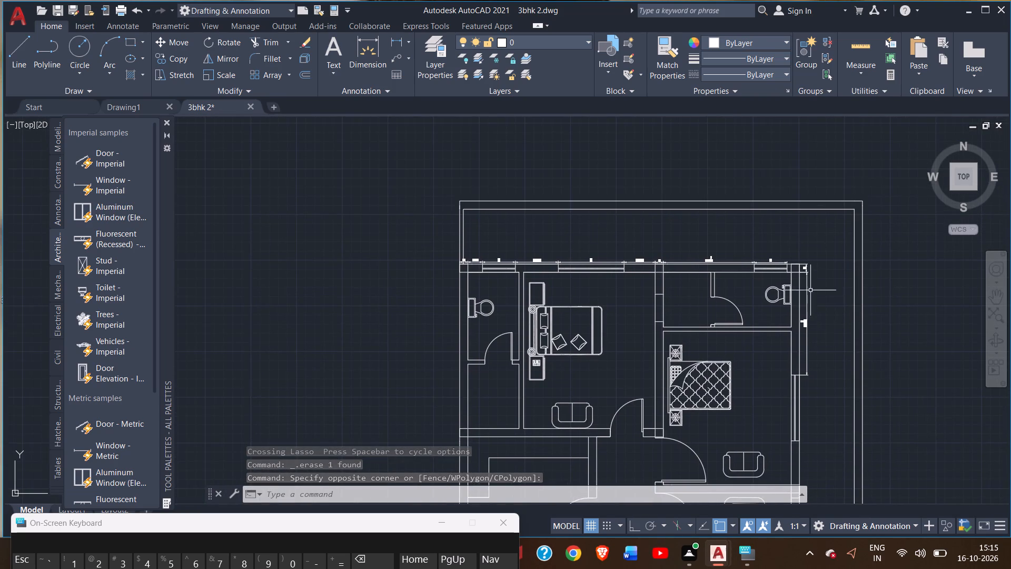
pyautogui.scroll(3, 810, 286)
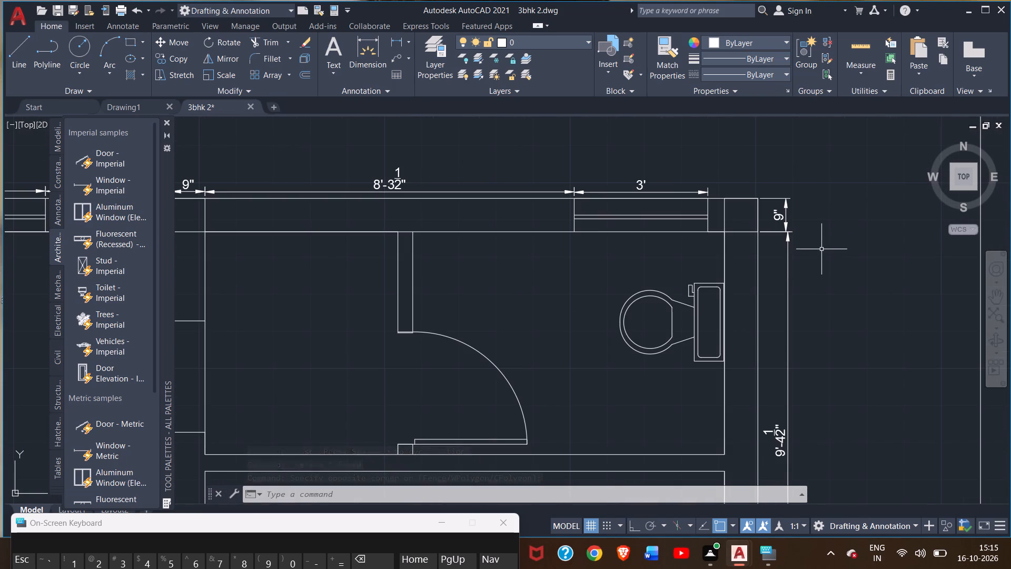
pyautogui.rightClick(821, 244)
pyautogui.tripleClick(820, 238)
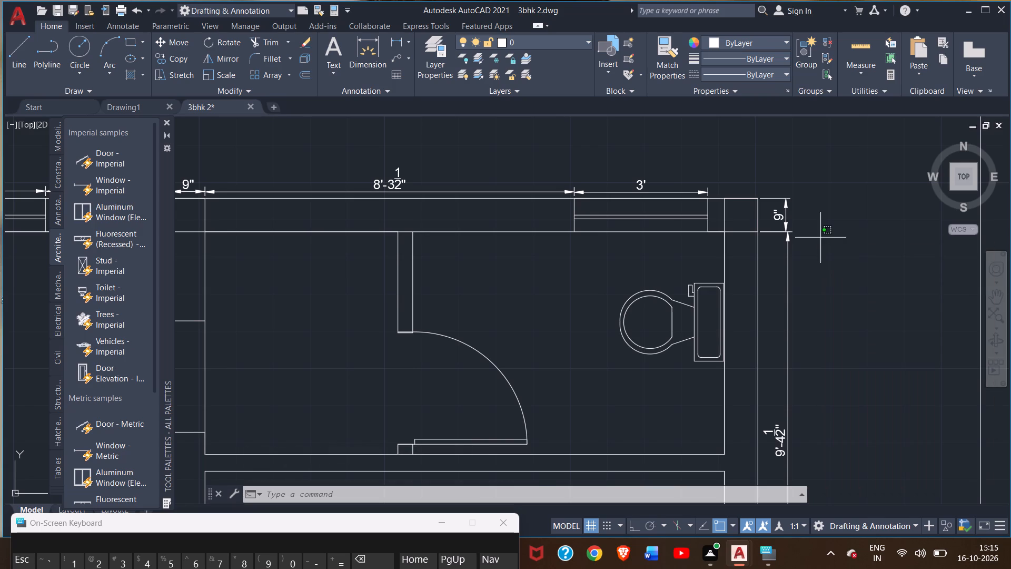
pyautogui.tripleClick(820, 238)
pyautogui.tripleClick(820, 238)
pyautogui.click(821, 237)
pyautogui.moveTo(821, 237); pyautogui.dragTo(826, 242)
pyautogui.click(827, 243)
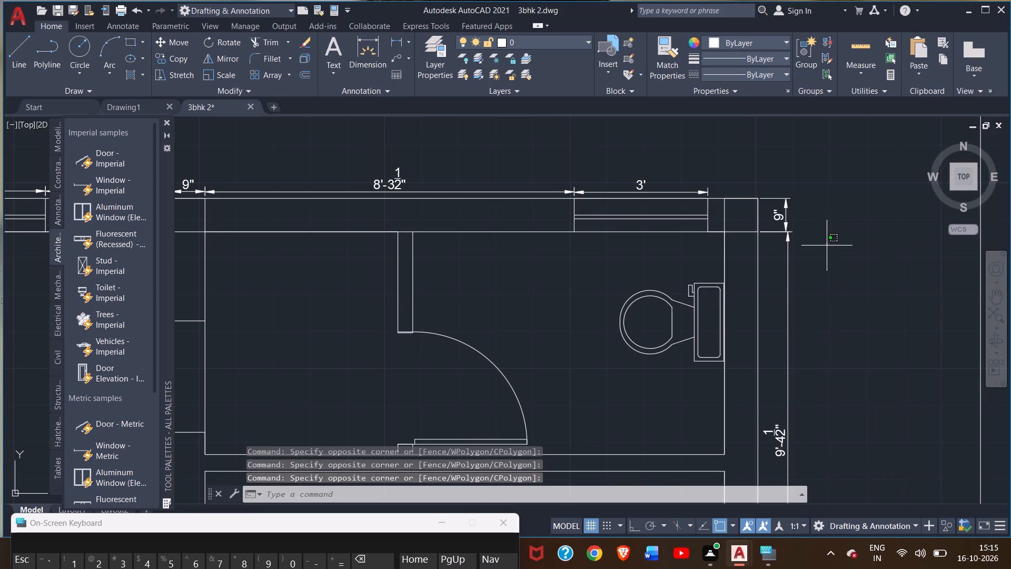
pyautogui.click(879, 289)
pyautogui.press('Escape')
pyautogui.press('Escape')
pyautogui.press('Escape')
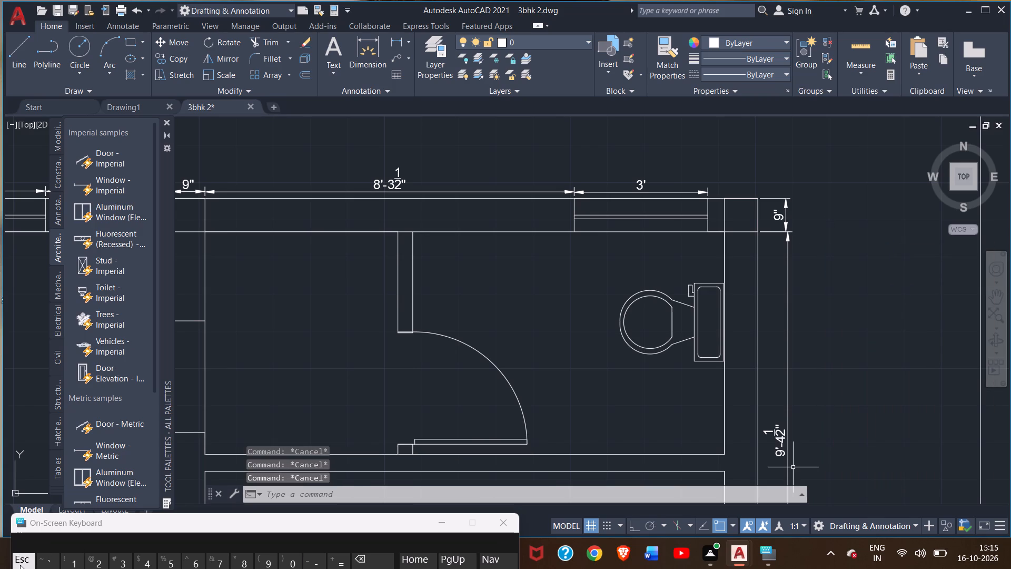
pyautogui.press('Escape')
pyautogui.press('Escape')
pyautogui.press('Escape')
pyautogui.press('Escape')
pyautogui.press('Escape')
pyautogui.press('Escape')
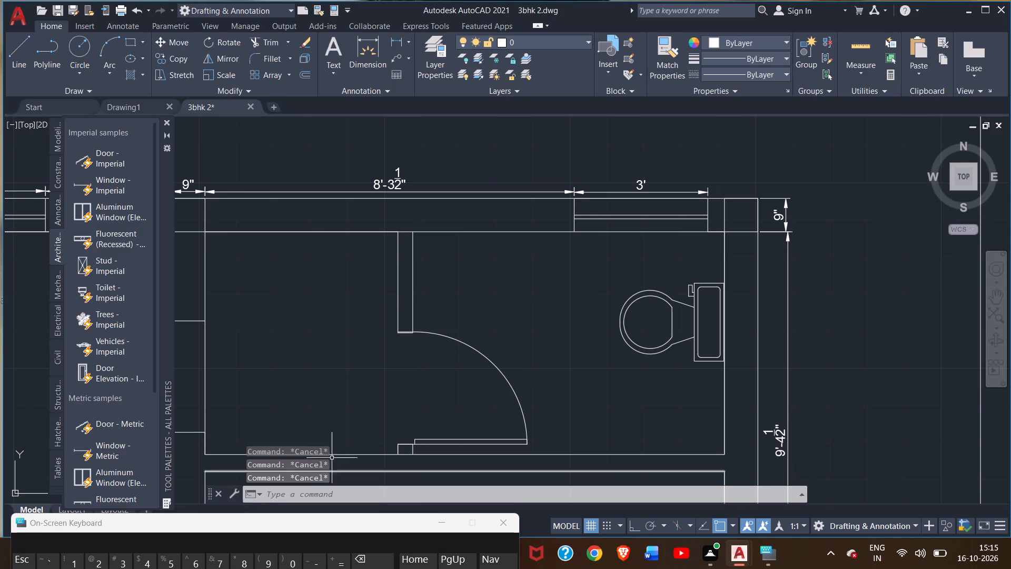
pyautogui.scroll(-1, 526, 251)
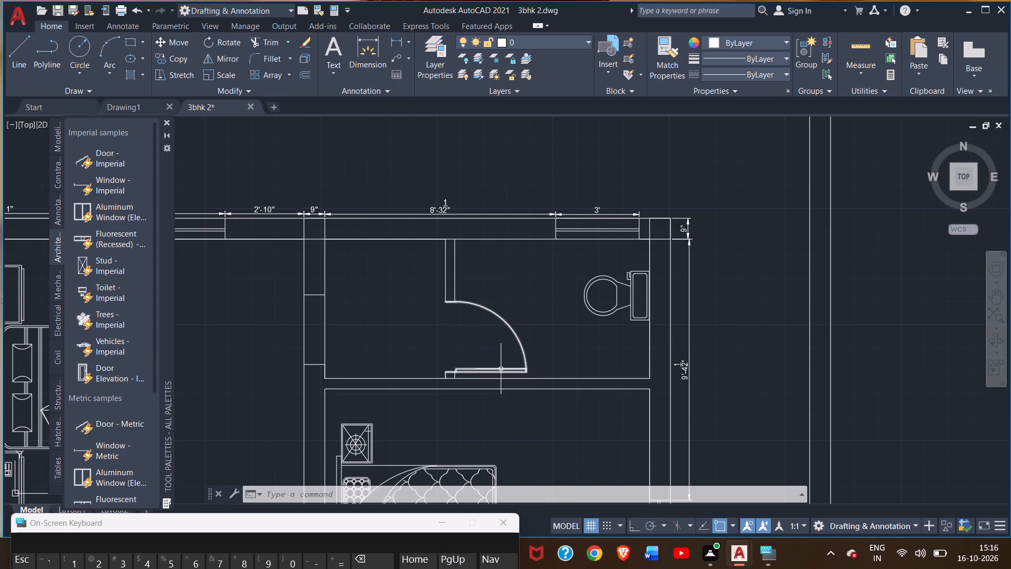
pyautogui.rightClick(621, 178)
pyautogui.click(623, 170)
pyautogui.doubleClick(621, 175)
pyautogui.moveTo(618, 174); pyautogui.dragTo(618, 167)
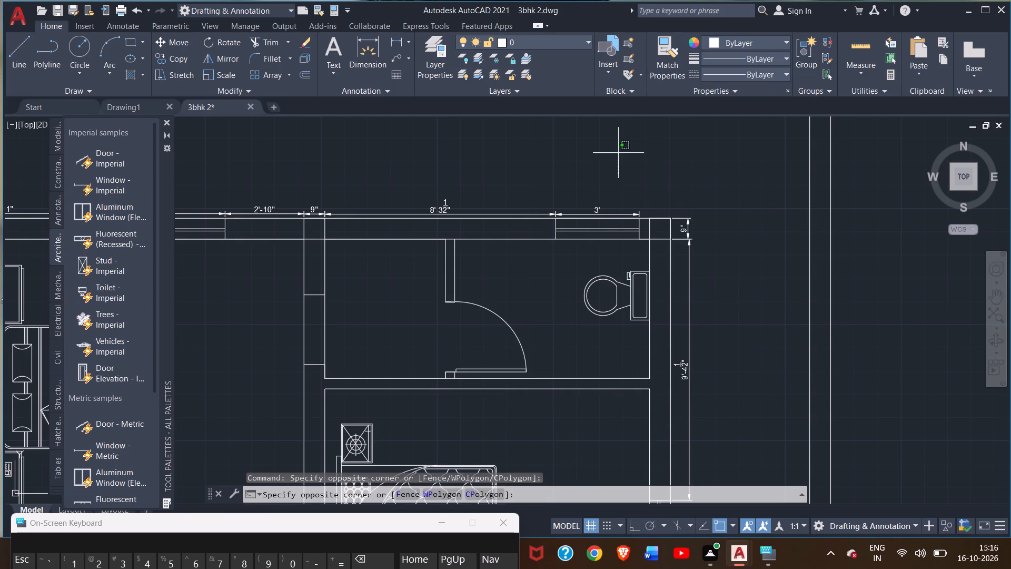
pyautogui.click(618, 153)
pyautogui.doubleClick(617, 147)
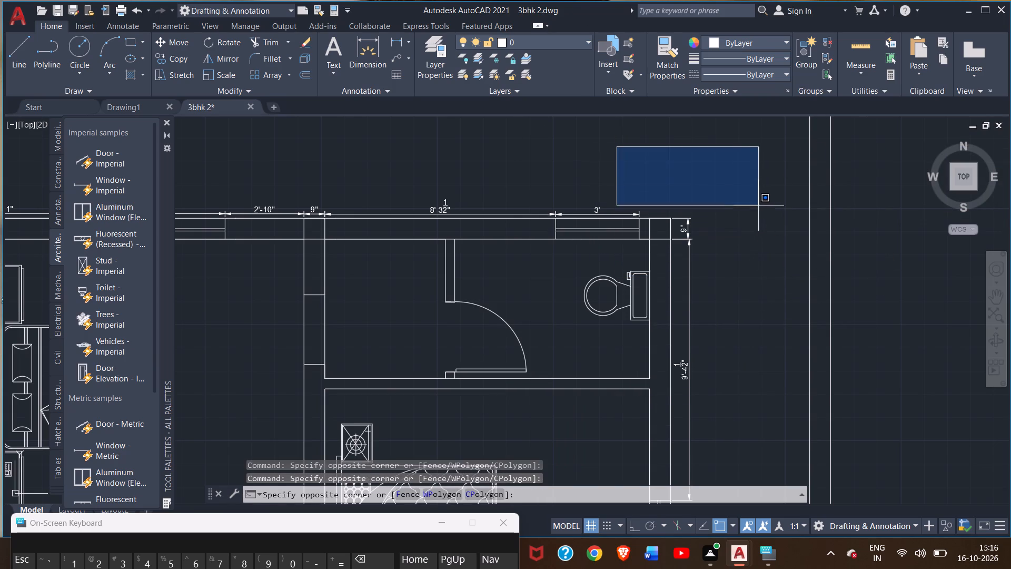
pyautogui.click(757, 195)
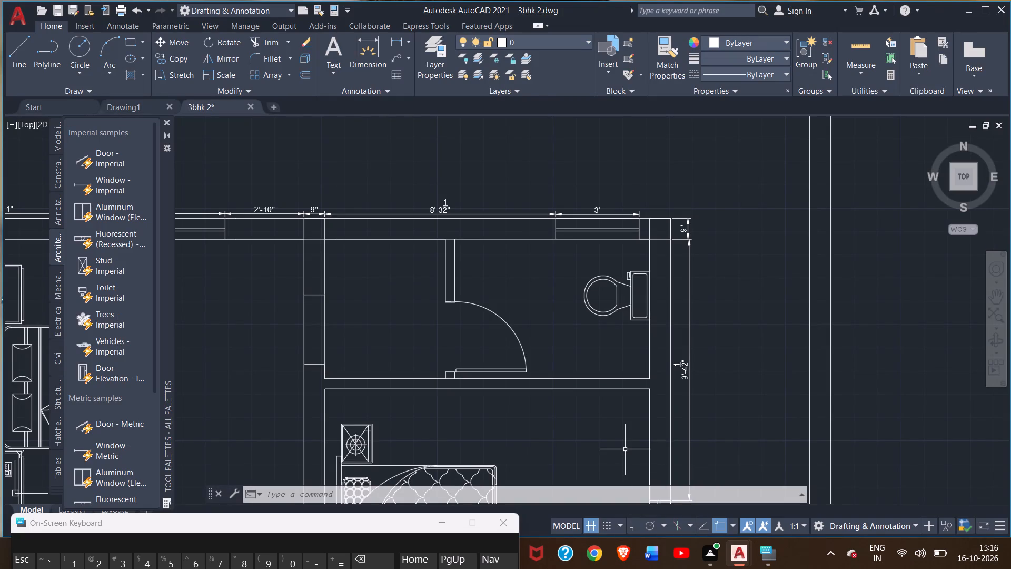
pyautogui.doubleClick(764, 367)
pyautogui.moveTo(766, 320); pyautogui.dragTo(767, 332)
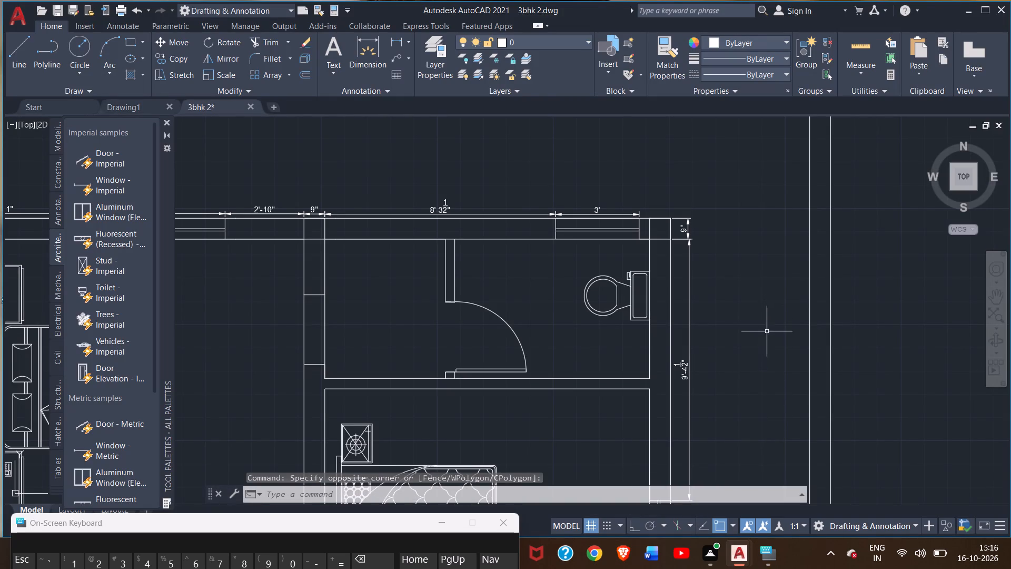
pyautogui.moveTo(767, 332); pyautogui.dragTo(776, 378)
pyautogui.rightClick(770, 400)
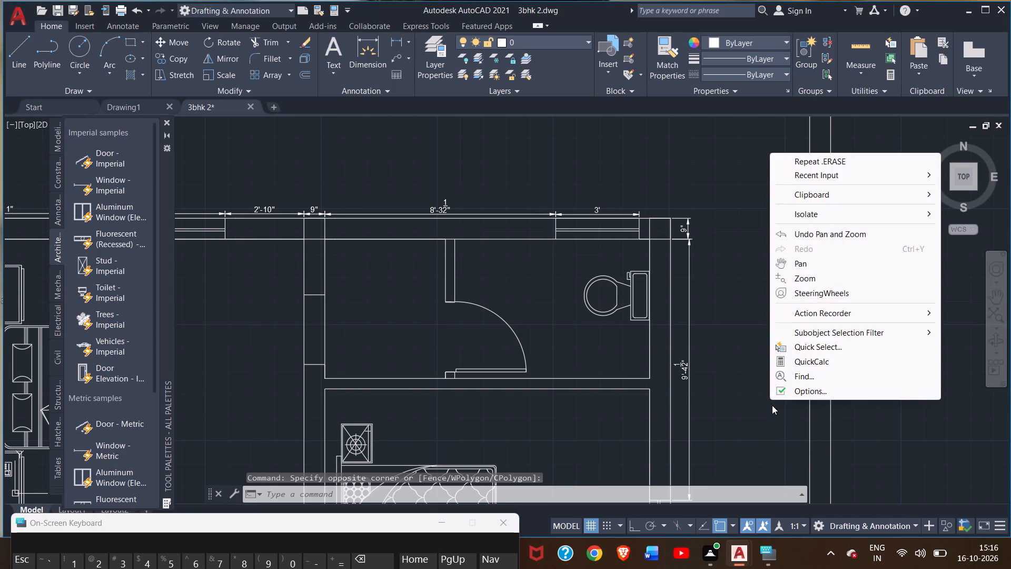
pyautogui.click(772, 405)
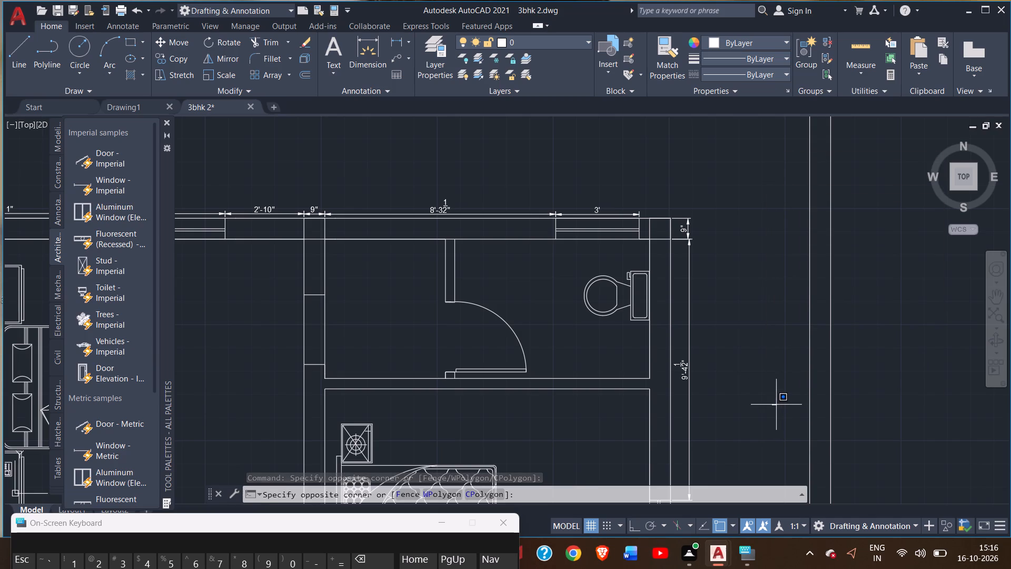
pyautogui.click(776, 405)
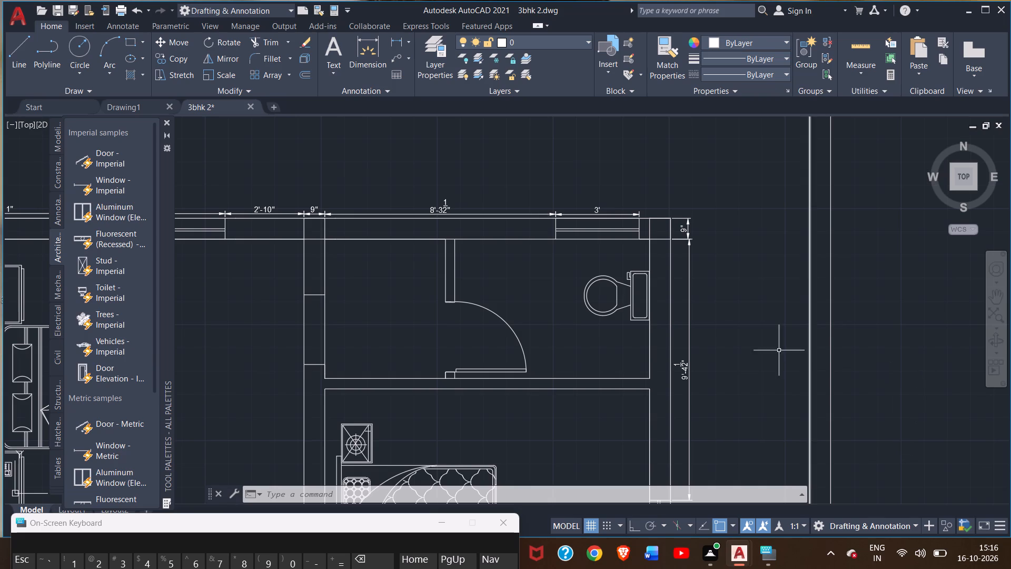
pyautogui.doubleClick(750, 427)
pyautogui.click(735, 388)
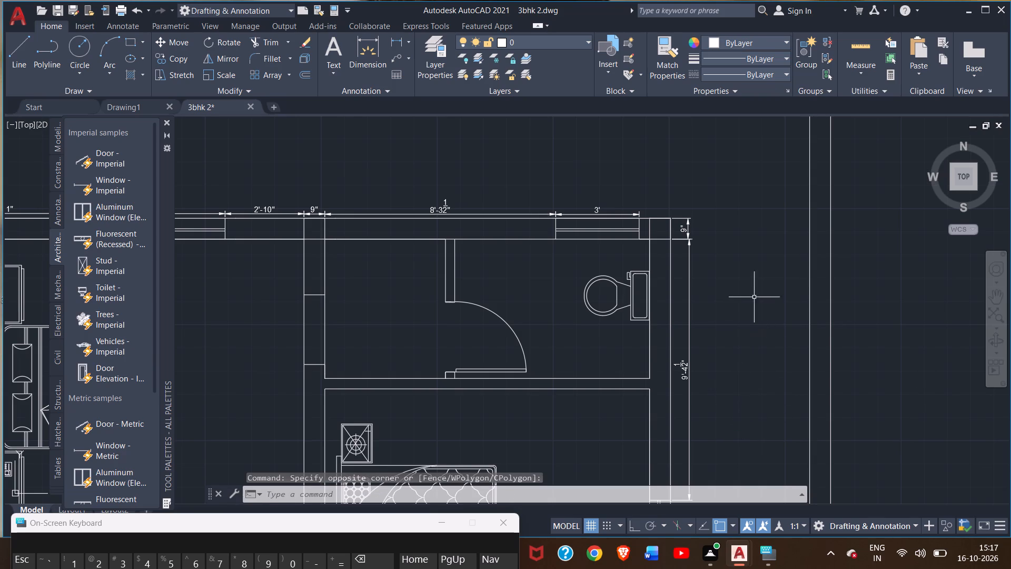
# Examine the completed rear-wall dimension row and the east-wall dimensions in relation to the whole floor plan.
pyautogui.keyDown('ctrl'); pyautogui.scroll(-2, 735, 290); pyautogui.keyUp('ctrl')
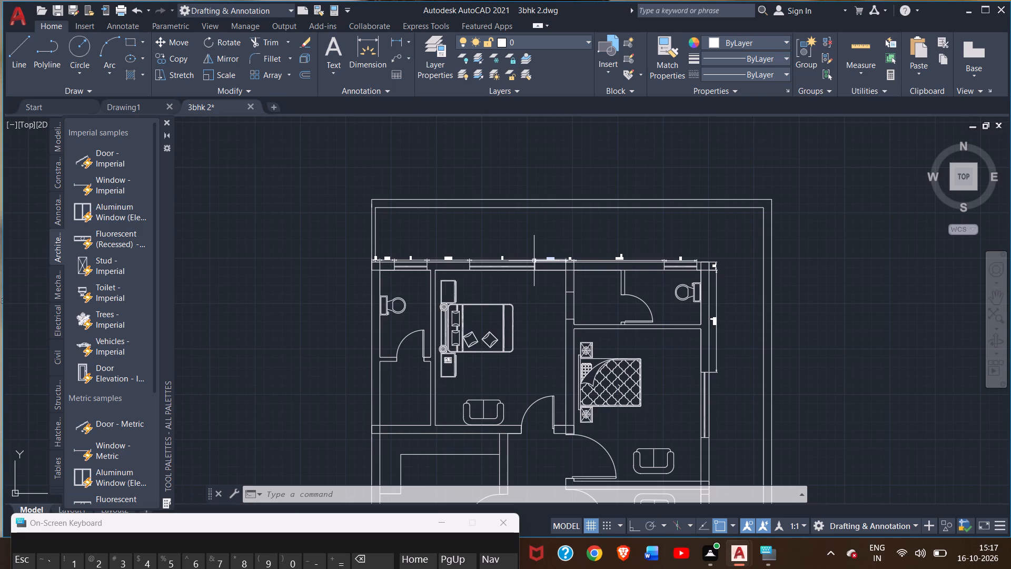
pyautogui.keyDown('ctrl'); pyautogui.scroll(2, 511, 231); pyautogui.keyUp('ctrl')
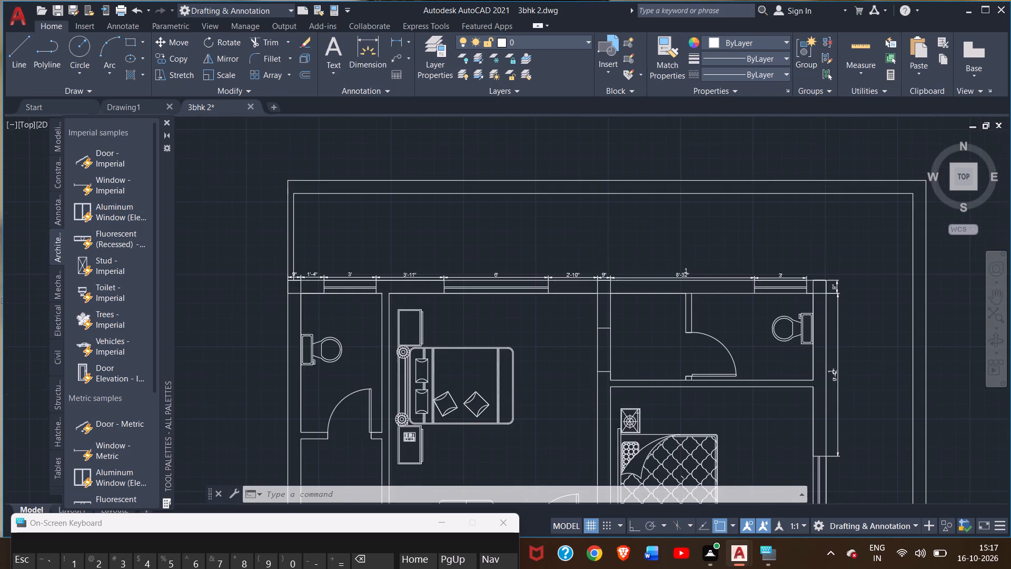
pyautogui.keyDown('ctrl'); pyautogui.scroll(-2, 511, 231); pyautogui.keyUp('ctrl')
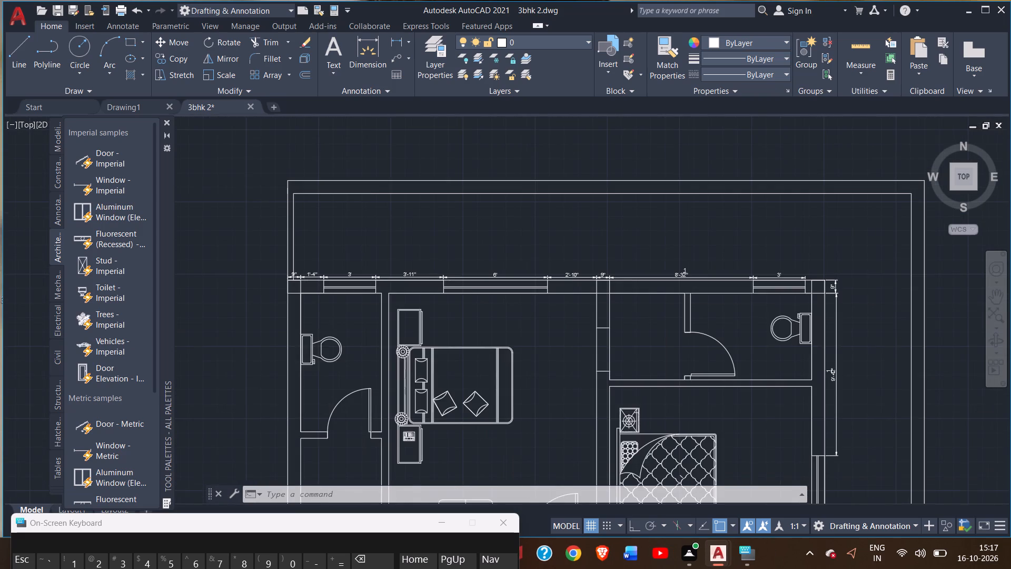
pyautogui.keyDown('ctrl'); pyautogui.scroll(-3, 511, 231); pyautogui.keyUp('ctrl')
pyautogui.keyDown('ctrl'); pyautogui.scroll(2, 511, 231); pyautogui.keyUp('ctrl')
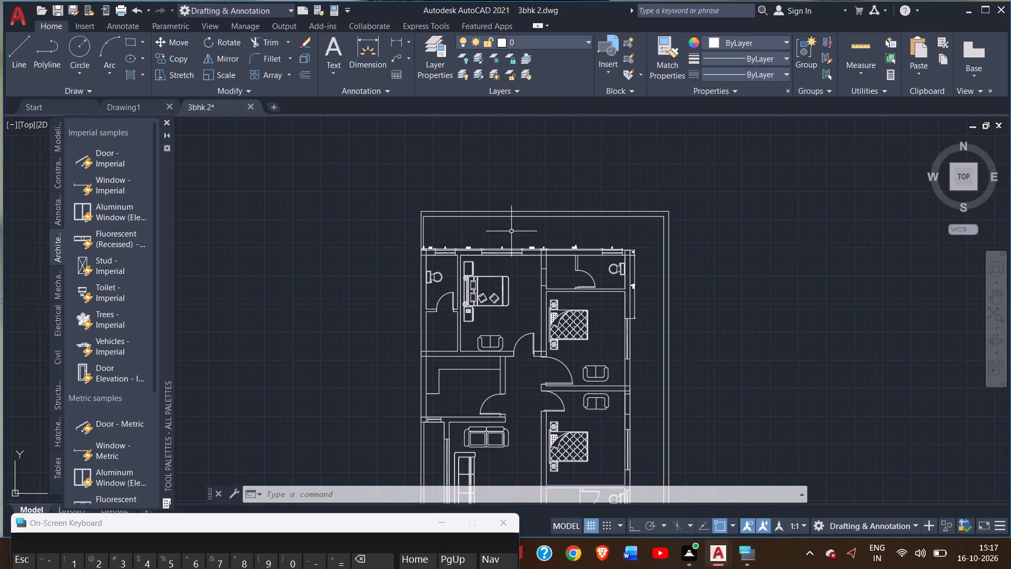
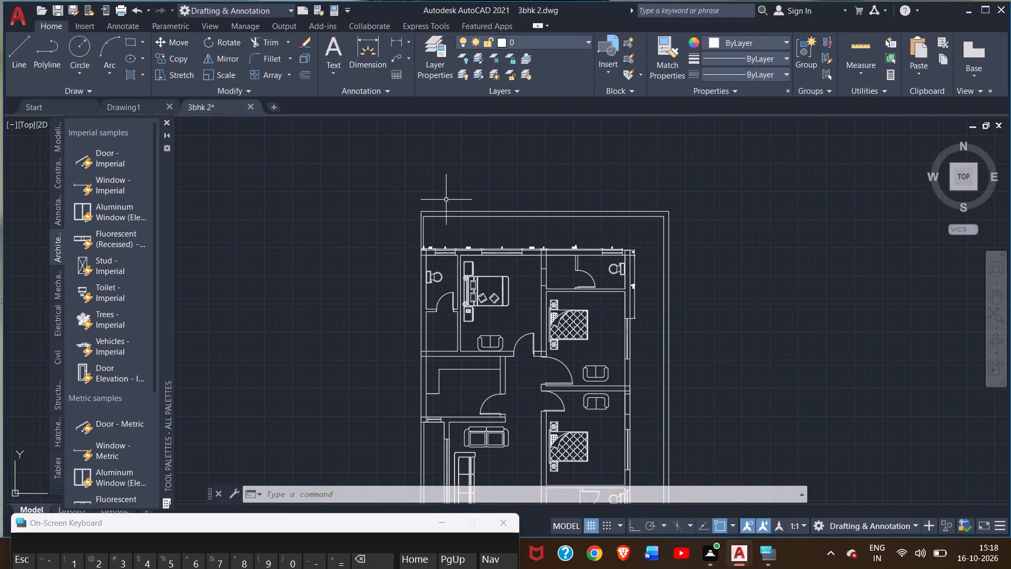
# Examine the whole floor plan, from the rear boundary to the car parking, and the rooms along the east wall.
pyautogui.moveTo(437, 193); pyautogui.dragTo(409, 135, button='middle')
pyautogui.scroll(-1, 413, 337)
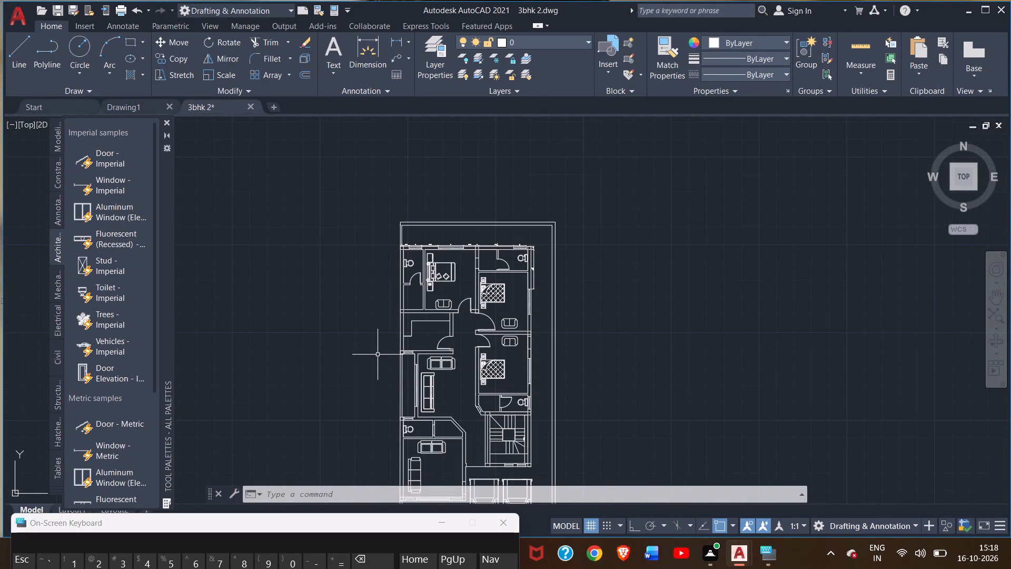
pyautogui.moveTo(378, 355); pyautogui.dragTo(389, 342, button='middle')
pyautogui.scroll(-1, 389, 342)
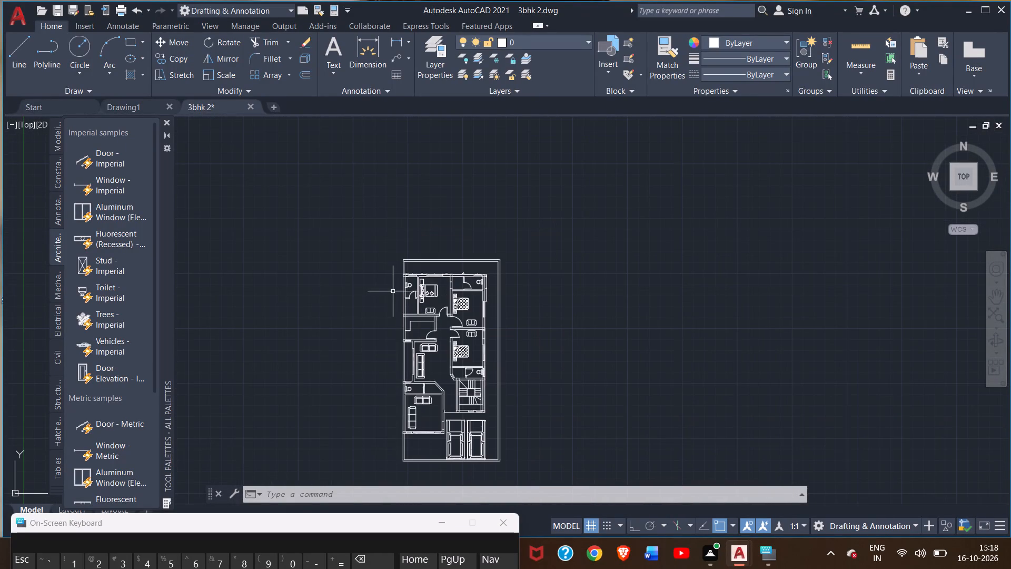
pyautogui.moveTo(389, 305); pyautogui.dragTo(383, 352, button='middle')
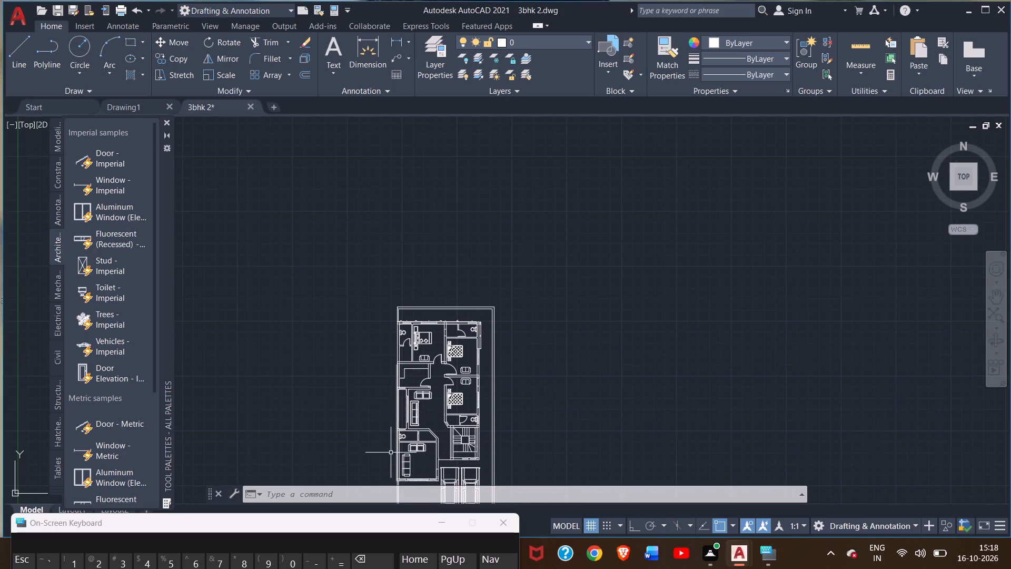
pyautogui.moveTo(391, 467); pyautogui.dragTo(411, 287, button='middle')
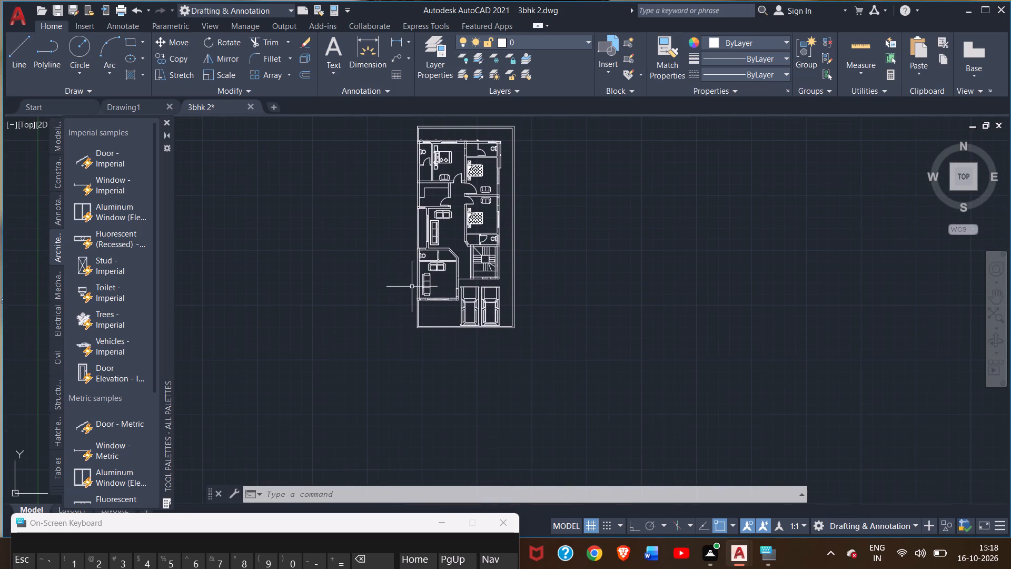
pyautogui.moveTo(535, 321); pyautogui.dragTo(531, 395, button='middle')
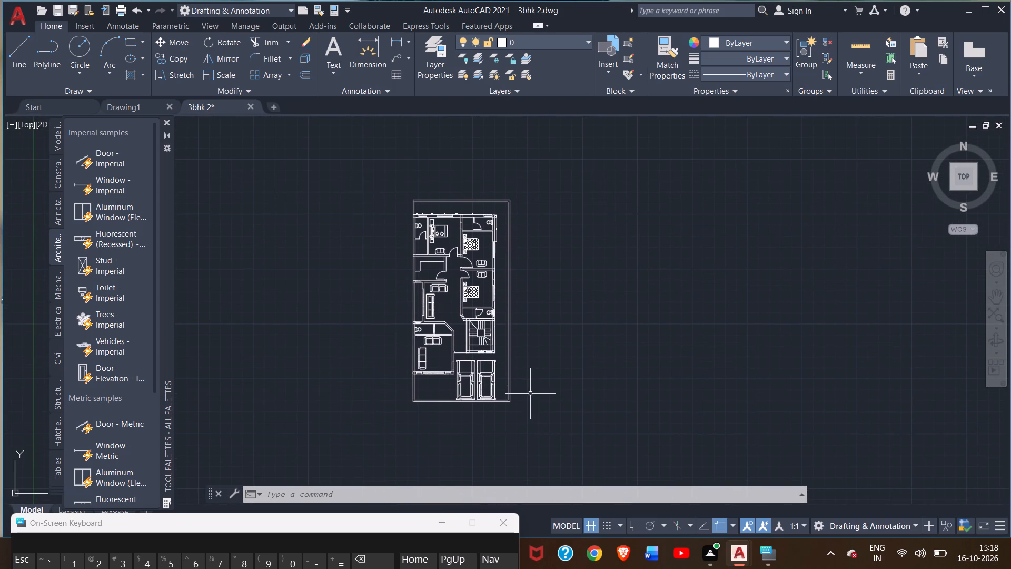
pyautogui.scroll(3, 480, 329)
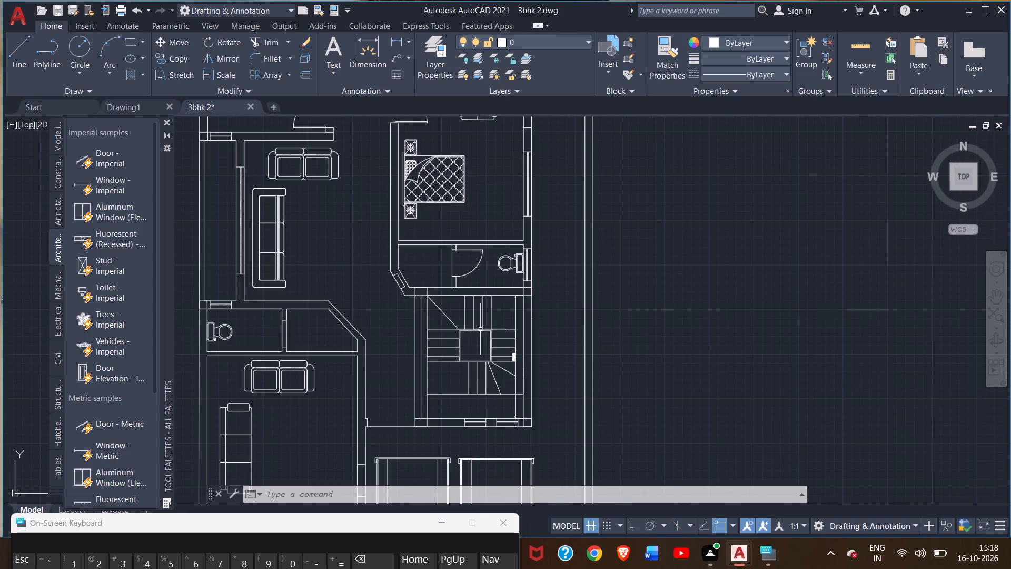
pyautogui.moveTo(474, 162); pyautogui.dragTo(505, 299, button='middle')
# Dimension the length of the north-east bedroom's east window, in line with the existing east-wall dimensions.
pyautogui.click(357, 56)
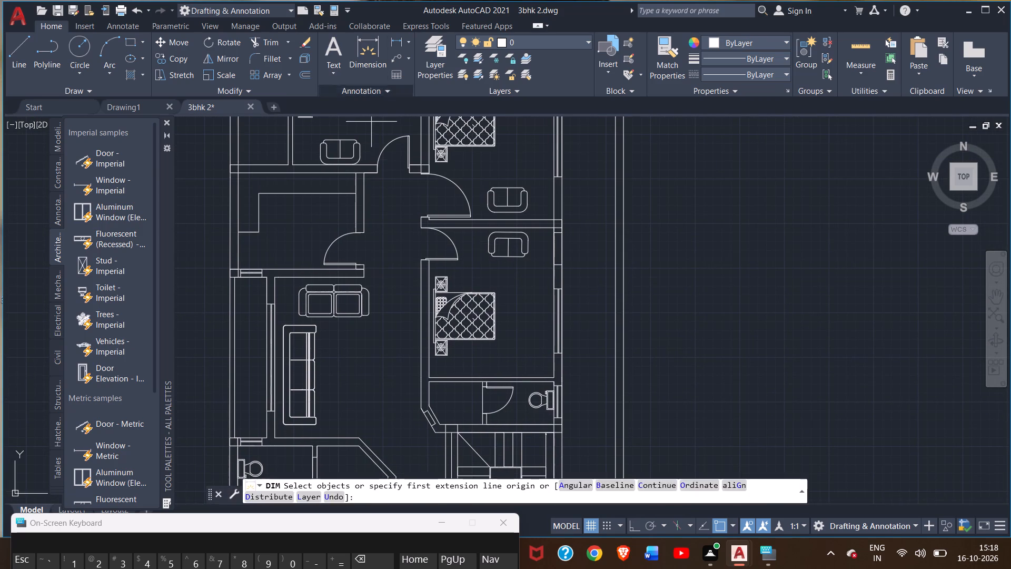
pyautogui.moveTo(386, 227); pyautogui.dragTo(421, 356, button='middle')
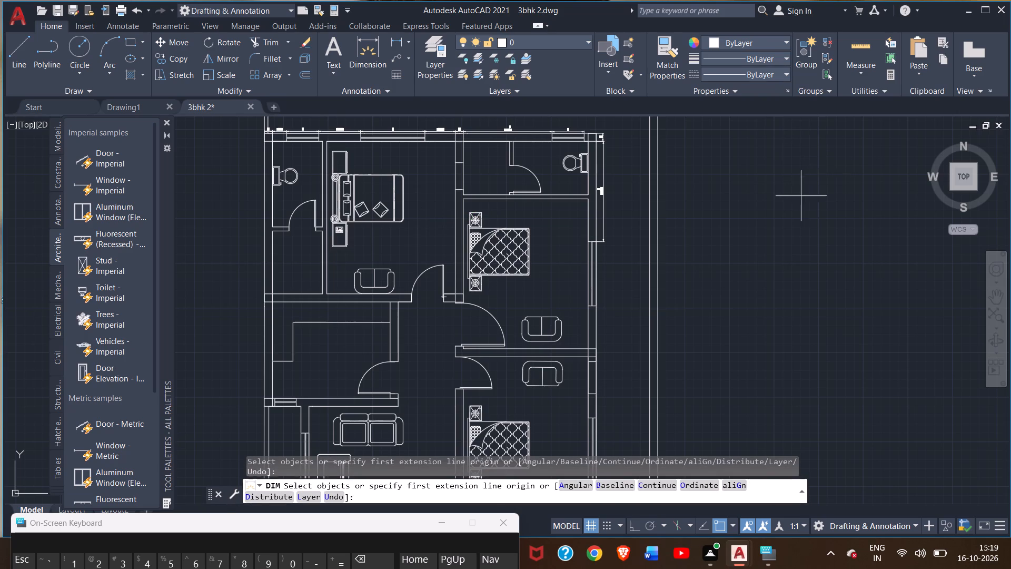
pyautogui.moveTo(797, 197); pyautogui.dragTo(877, 260, button='middle')
pyautogui.scroll(2, 588, 244)
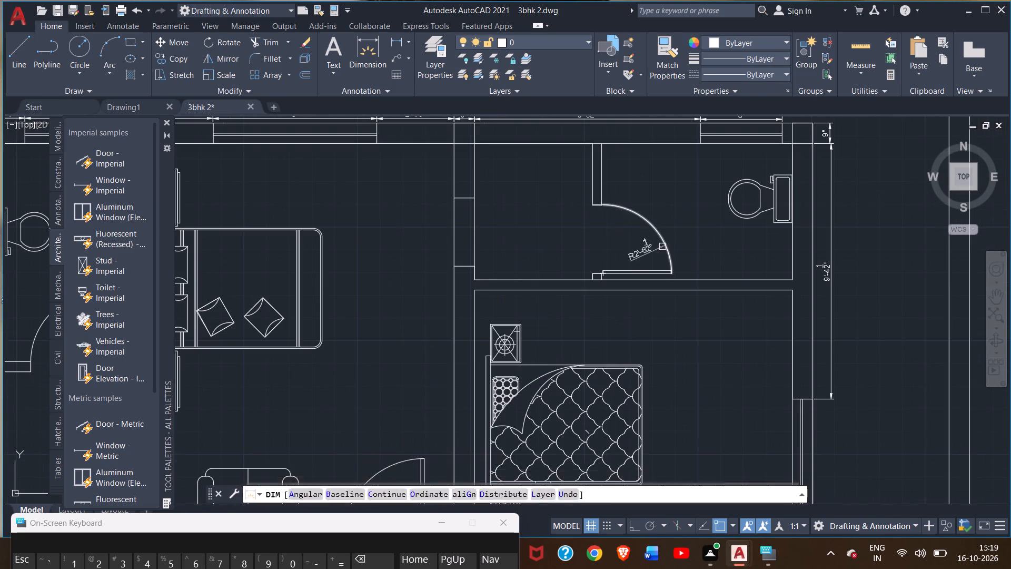
pyautogui.moveTo(717, 367); pyautogui.dragTo(639, 272, button='middle')
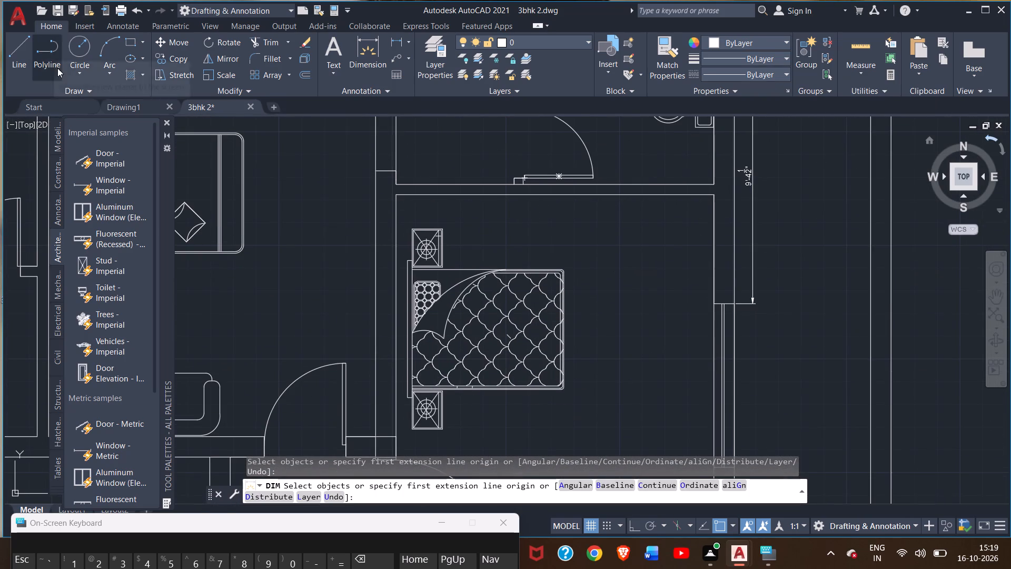
pyautogui.click(358, 44)
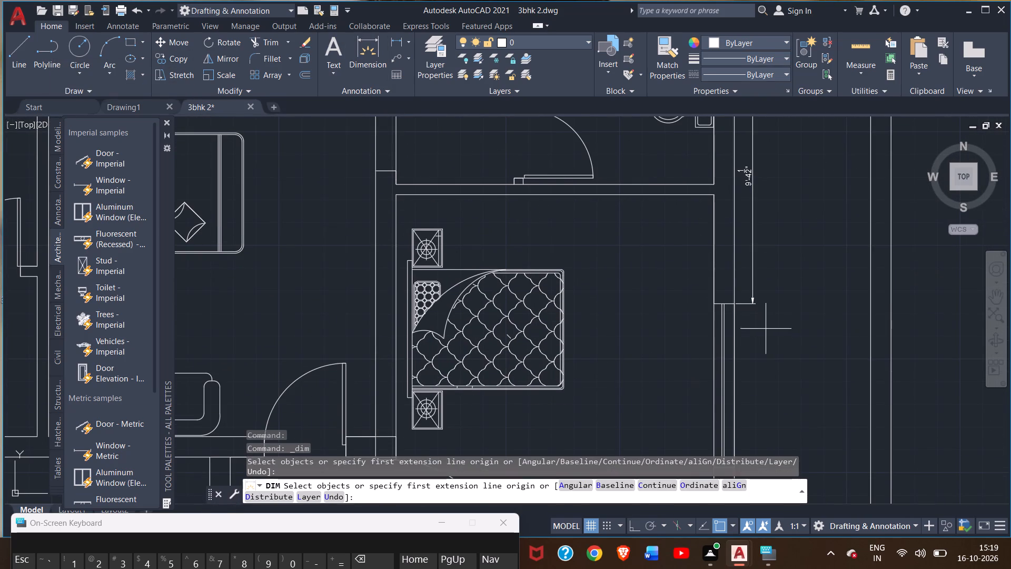
pyautogui.moveTo(765, 328); pyautogui.dragTo(723, 284, button='middle')
pyautogui.doubleClick(694, 258)
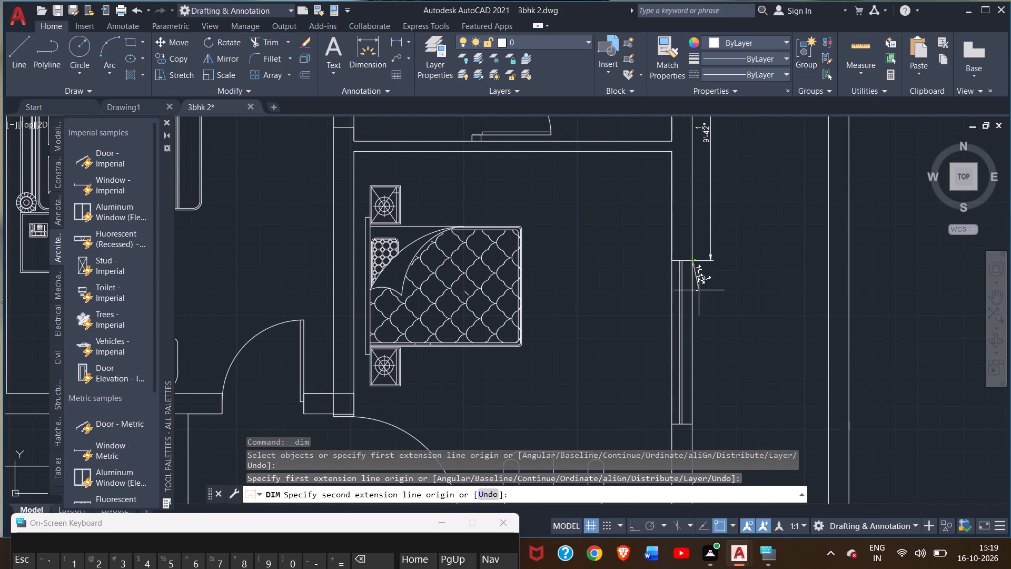
pyautogui.click(693, 425)
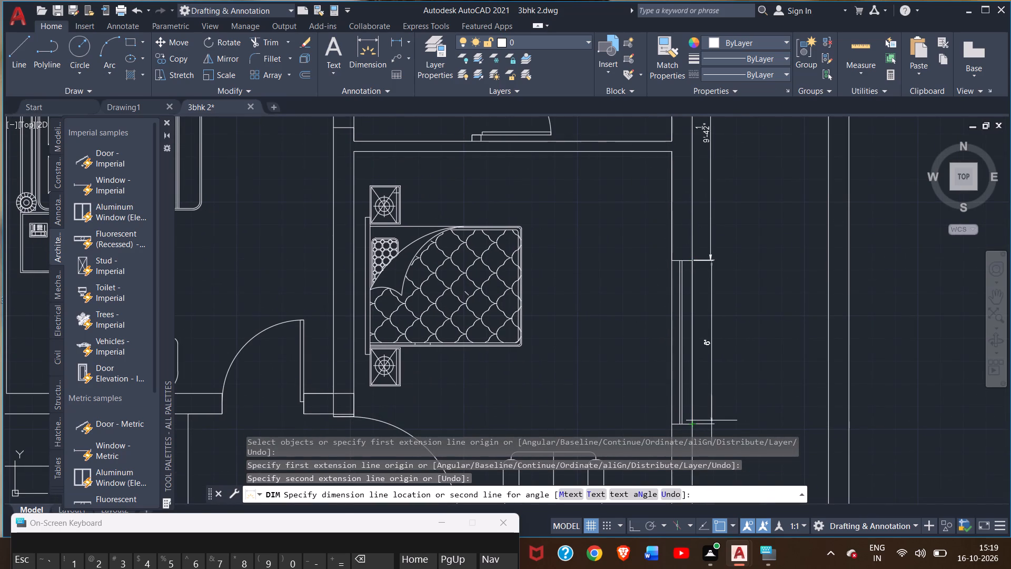
pyautogui.click(711, 420)
# Dimension the east wall from the north-east bedroom window's far edge to the near face of the partition between the two east bedrooms.
pyautogui.moveTo(717, 438); pyautogui.dragTo(680, 326, button='middle')
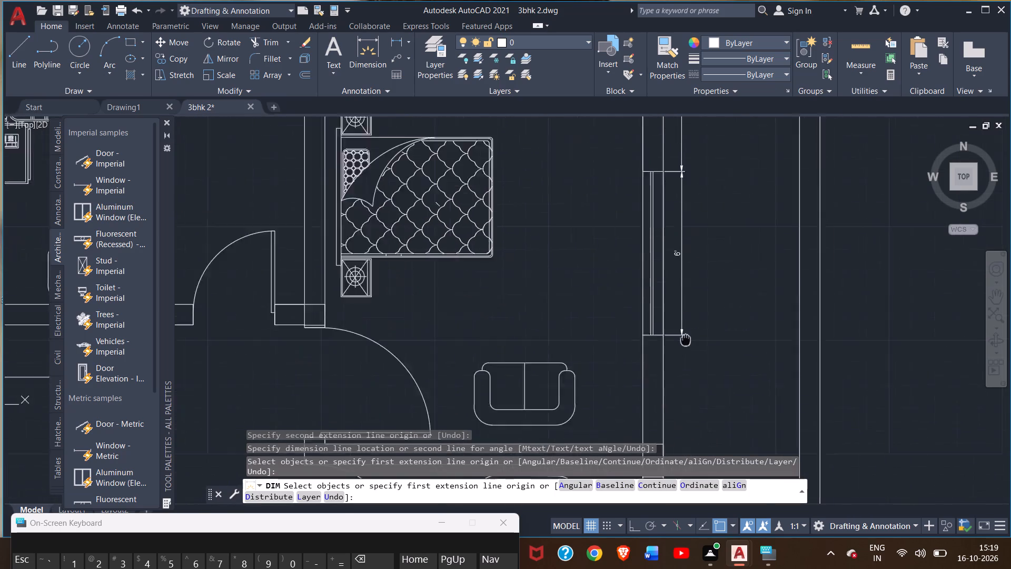
pyautogui.moveTo(680, 326); pyautogui.dragTo(660, 257, button='middle')
pyautogui.click(637, 244)
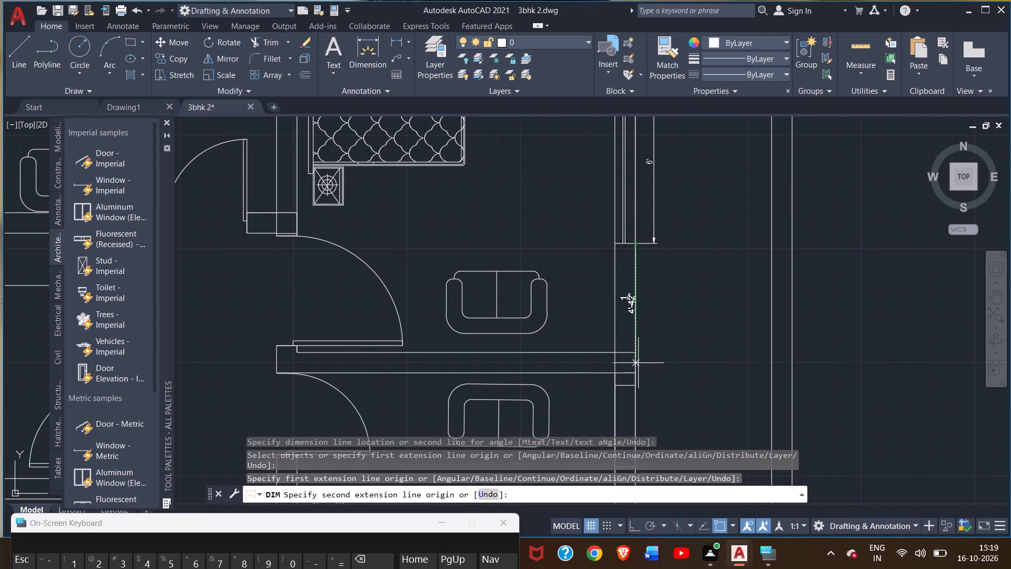
pyautogui.click(637, 351)
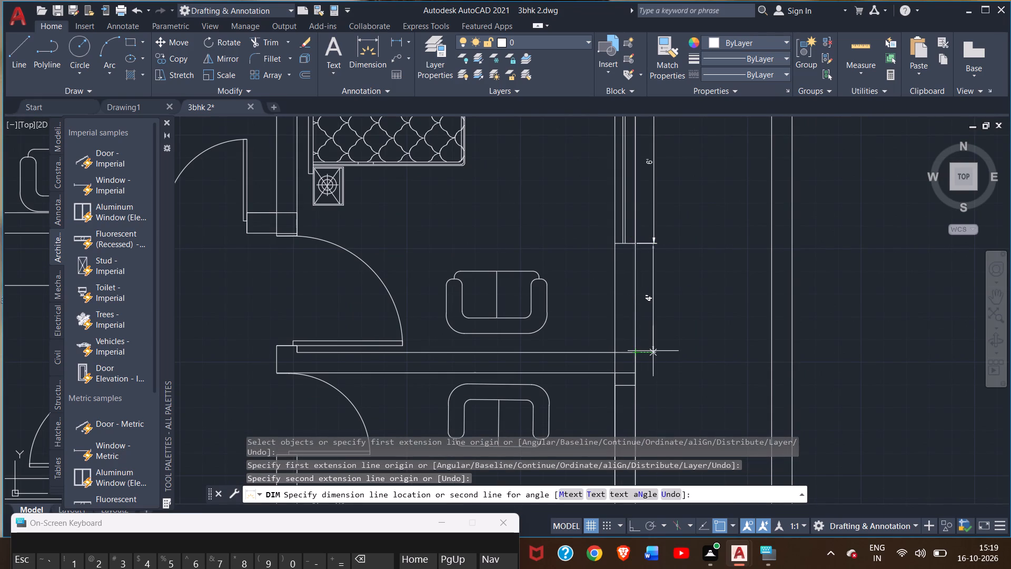
pyautogui.click(653, 351)
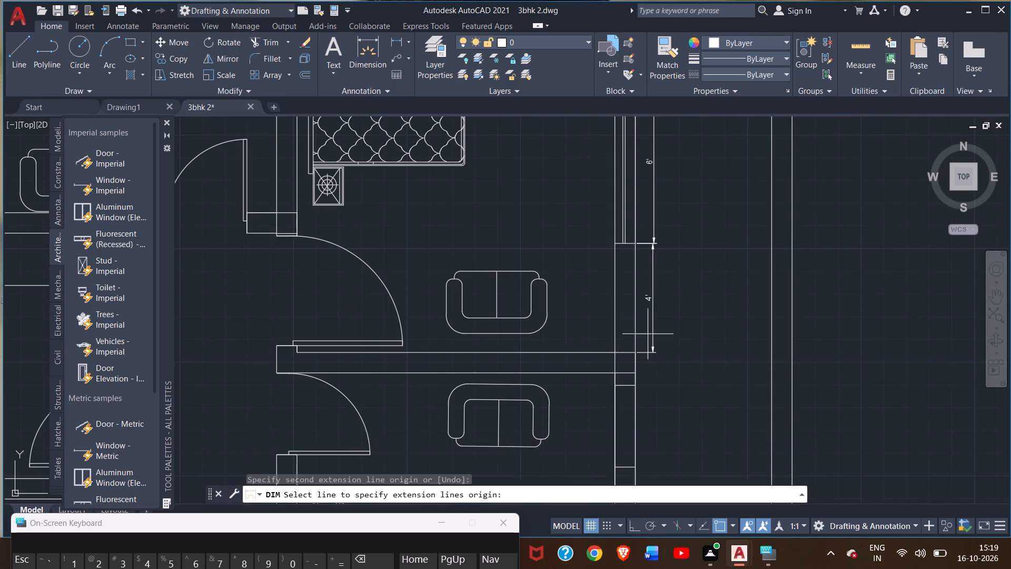
# Dimension the thickness of the partition between the two east bedrooms, in line with the east-wall dimension row.
pyautogui.moveTo(670, 369); pyautogui.dragTo(639, 269, button='middle')
pyautogui.scroll(2, 616, 264)
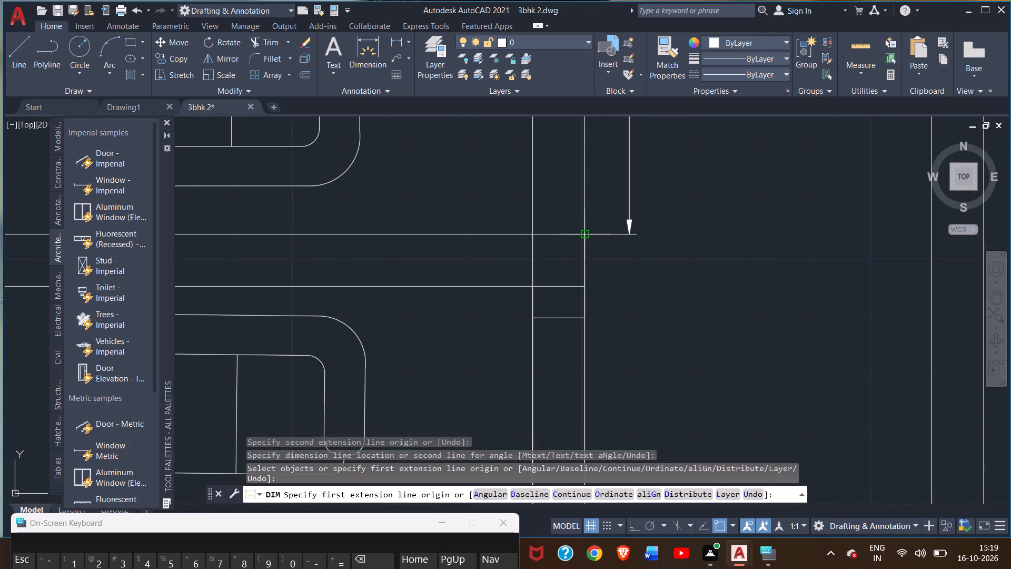
pyautogui.click(584, 234)
pyautogui.click(589, 290)
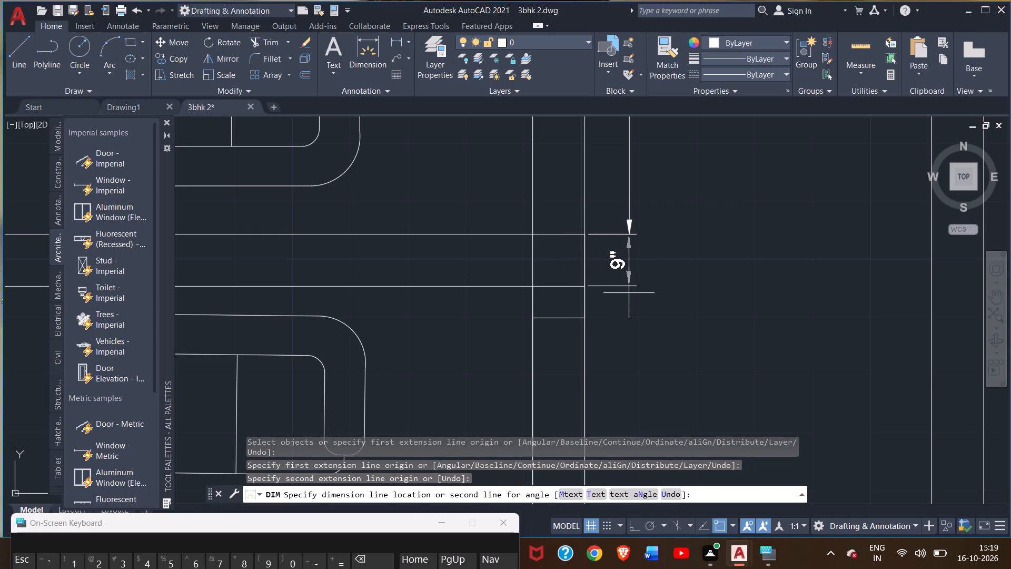
pyautogui.click(629, 293)
# Dimension the east wall of the second east bedroom from the lower wall joint line to the window's near edge.
pyautogui.moveTo(617, 350); pyautogui.dragTo(576, 305, button='middle')
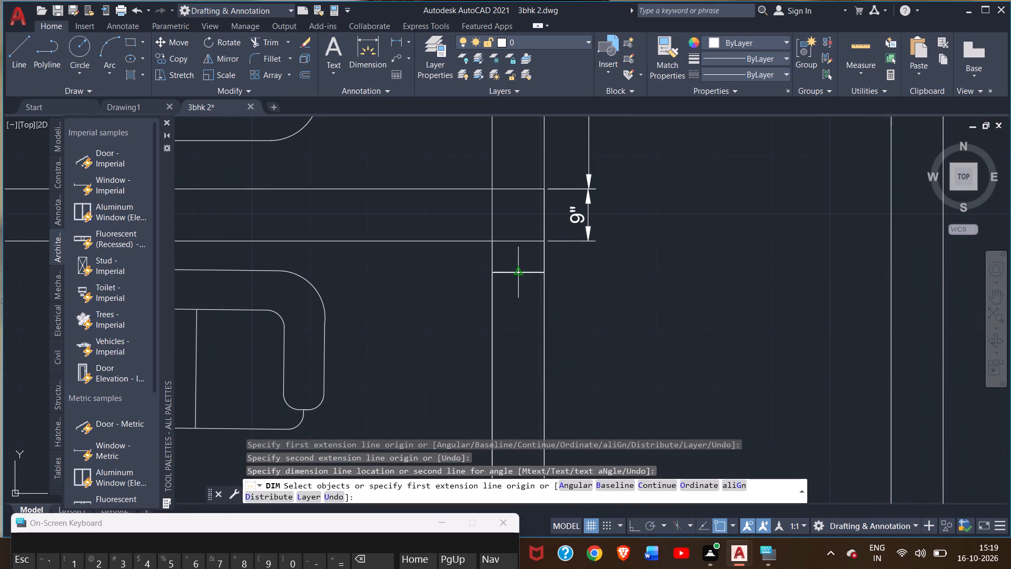
pyautogui.scroll(-1, 565, 315)
pyautogui.moveTo(565, 315); pyautogui.dragTo(554, 231, button='middle')
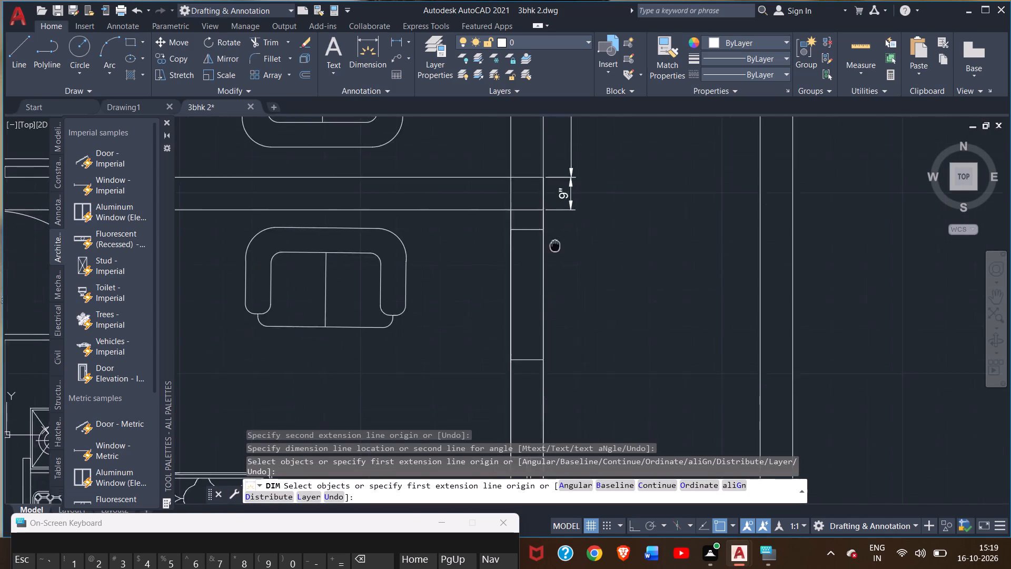
pyautogui.moveTo(554, 231); pyautogui.dragTo(548, 167, button='middle')
pyautogui.scroll(-1, 567, 247)
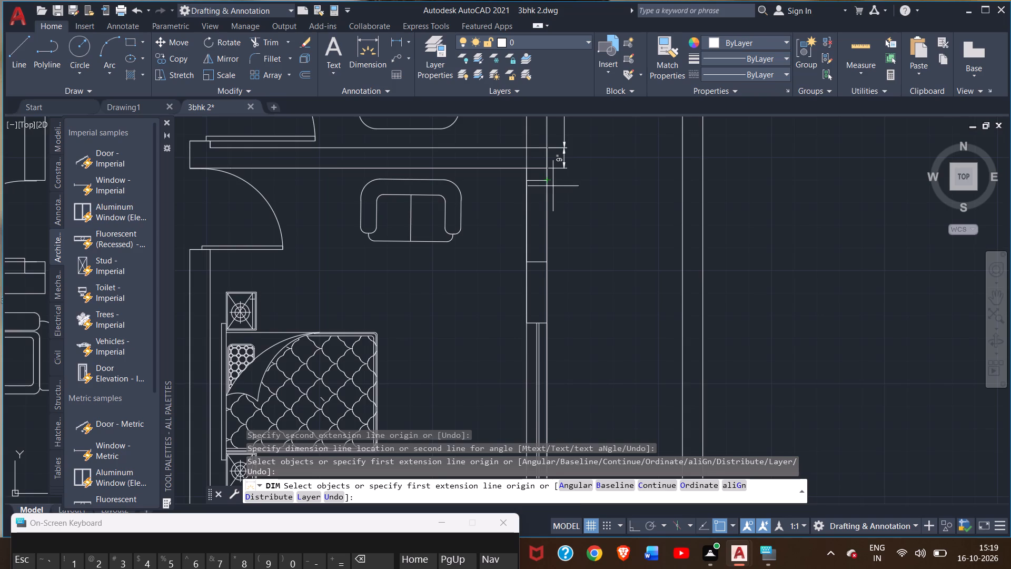
pyautogui.scroll(-5, 553, 191)
pyautogui.scroll(2, 553, 191)
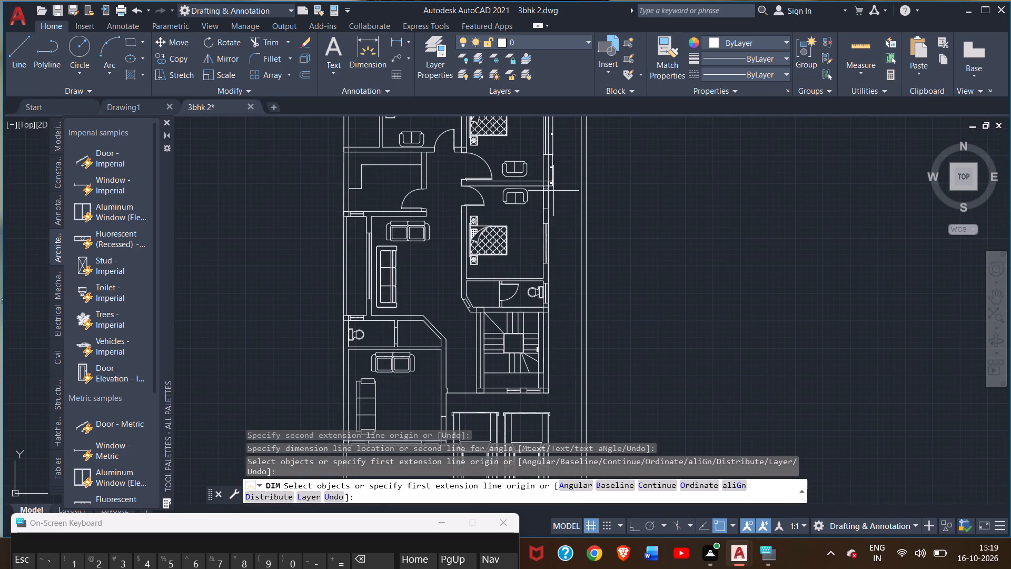
pyautogui.scroll(1, 553, 190)
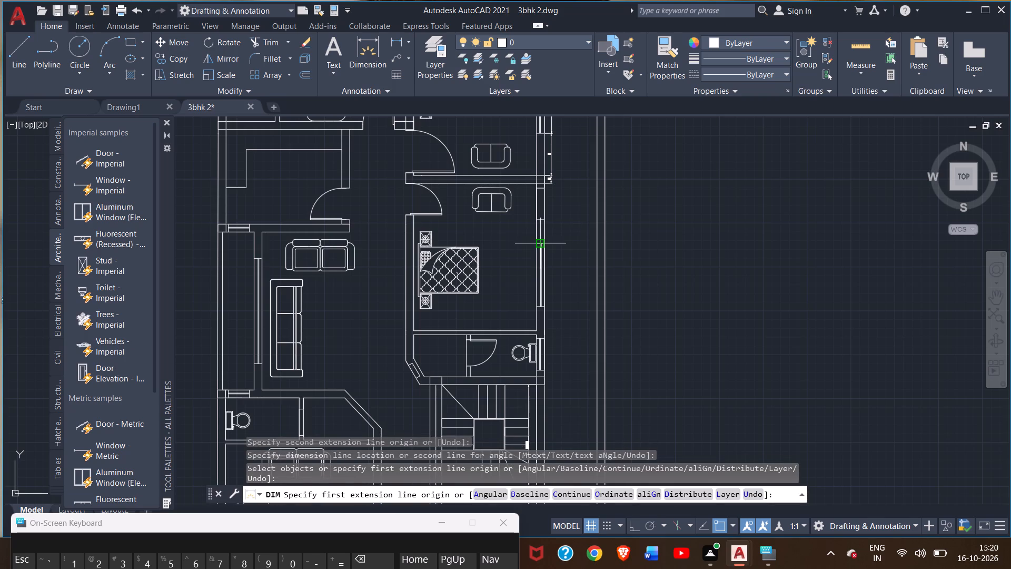
pyautogui.scroll(2, 540, 240)
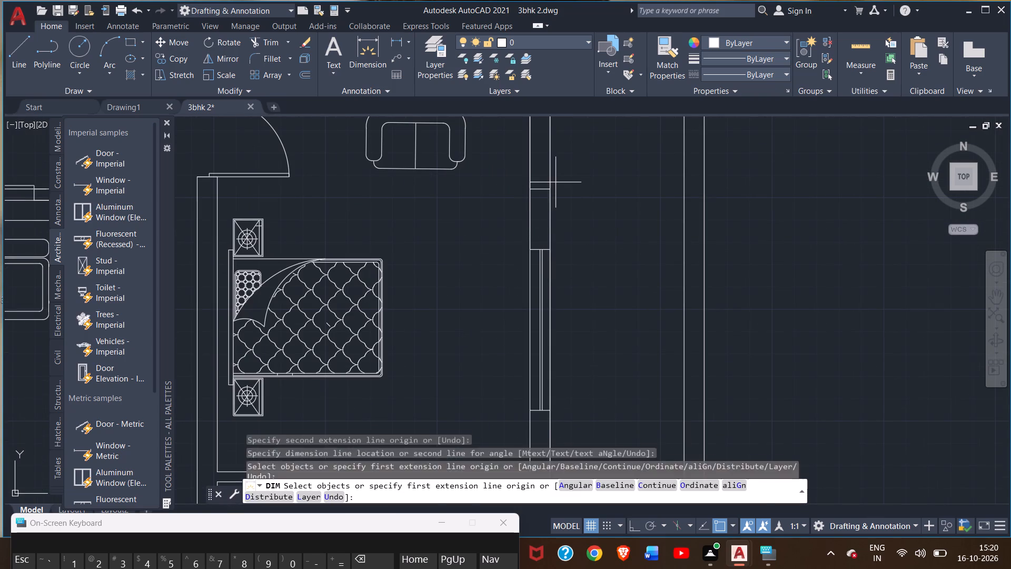
pyautogui.click(549, 187)
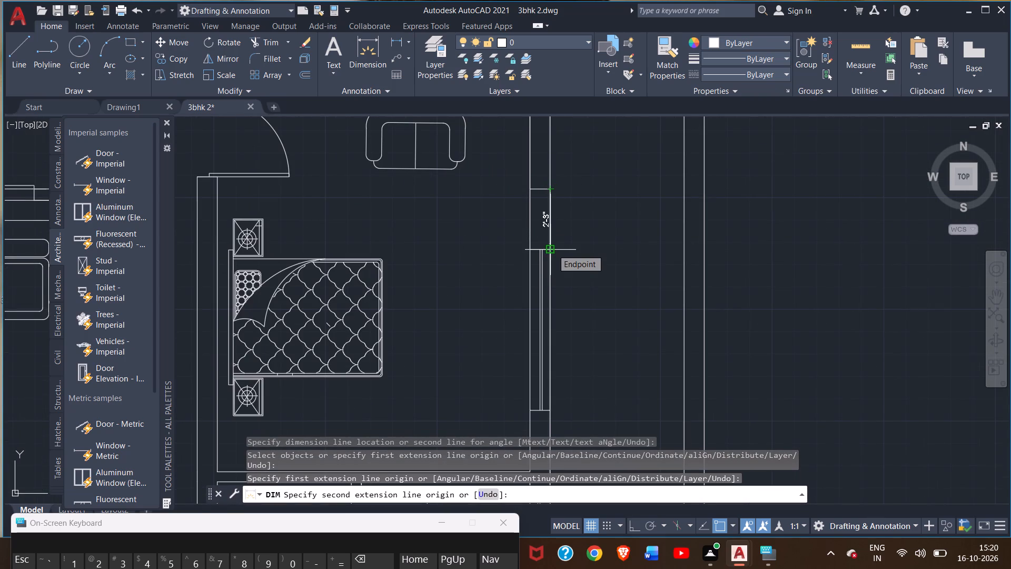
pyautogui.scroll(1, 552, 249)
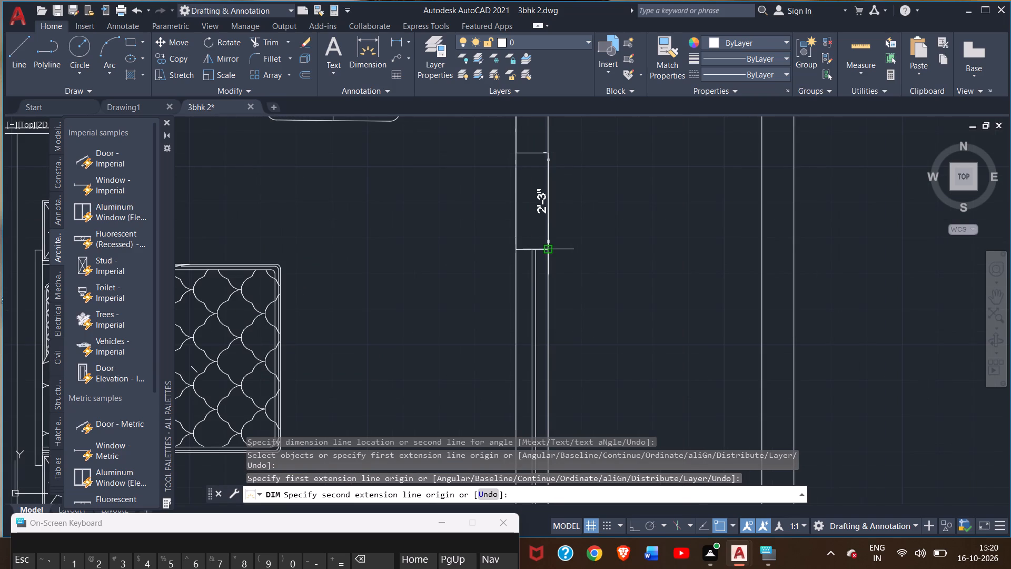
pyautogui.scroll(-1, 549, 250)
pyautogui.scroll(1, 549, 250)
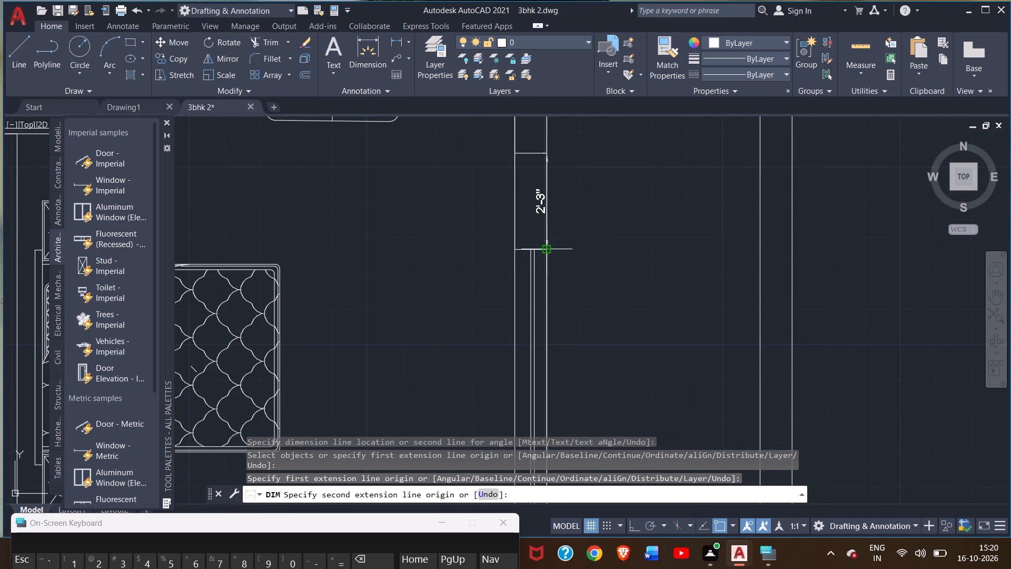
pyautogui.click(549, 250)
pyautogui.click(567, 247)
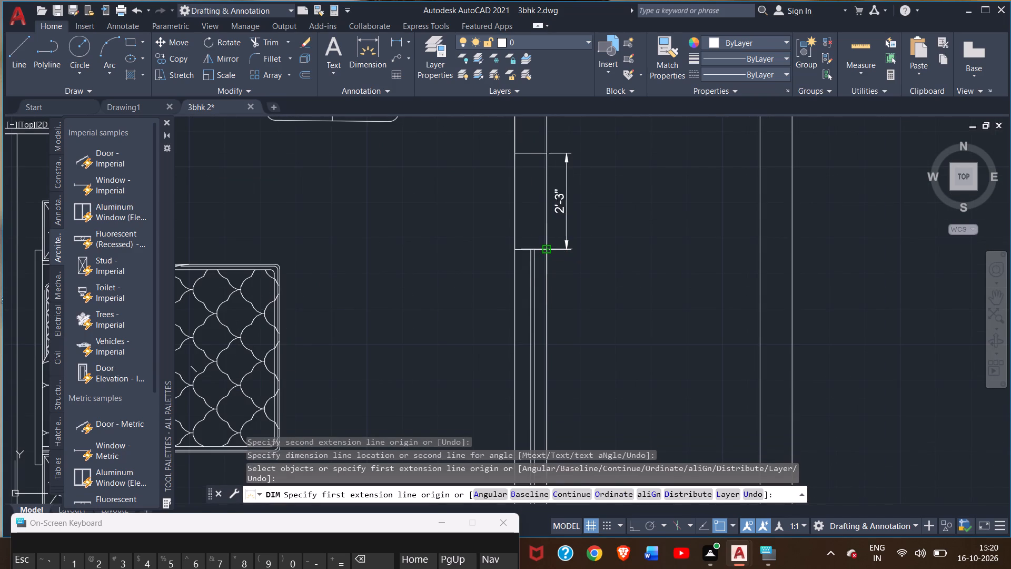
# Examine the new east-wall dimensions beside the east bedrooms and compare them with the rear-wall dimension row.
pyautogui.scroll(-4, 551, 271)
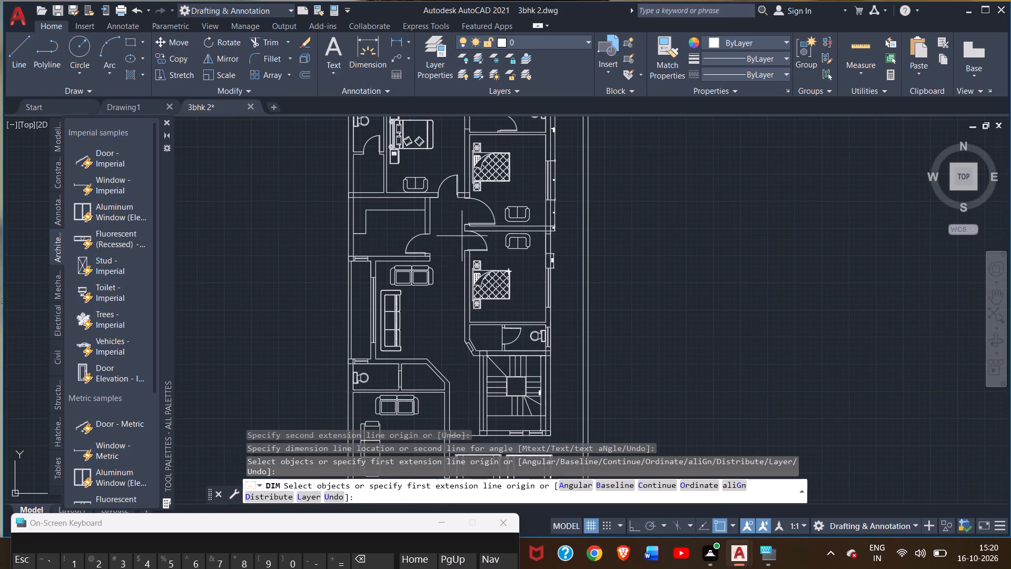
pyautogui.scroll(3, 462, 234)
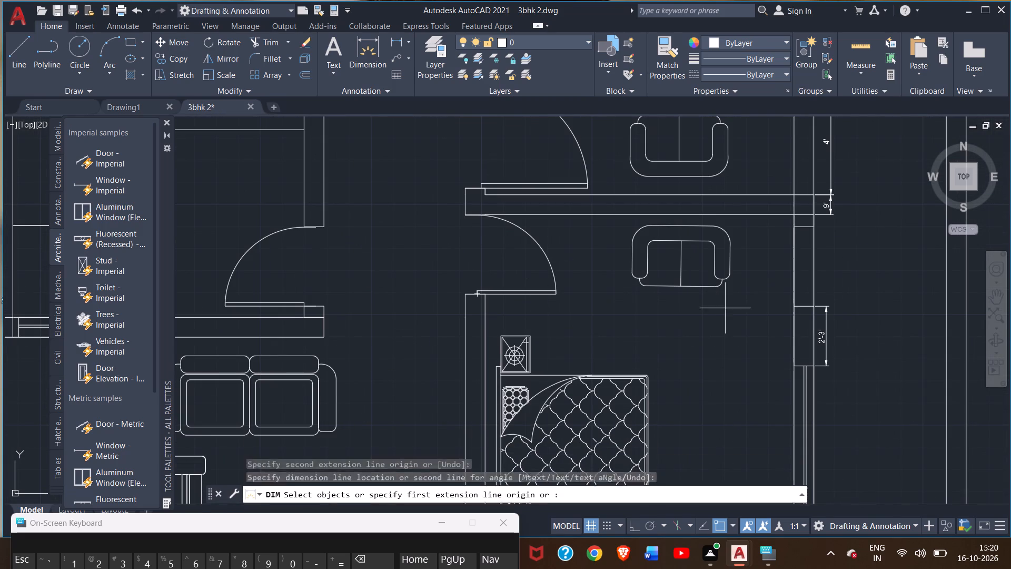
pyautogui.moveTo(741, 329); pyautogui.dragTo(562, 232, button='middle')
pyautogui.middleClick(561, 232)
pyautogui.middleClick(555, 232)
pyautogui.scroll(-3, 598, 286)
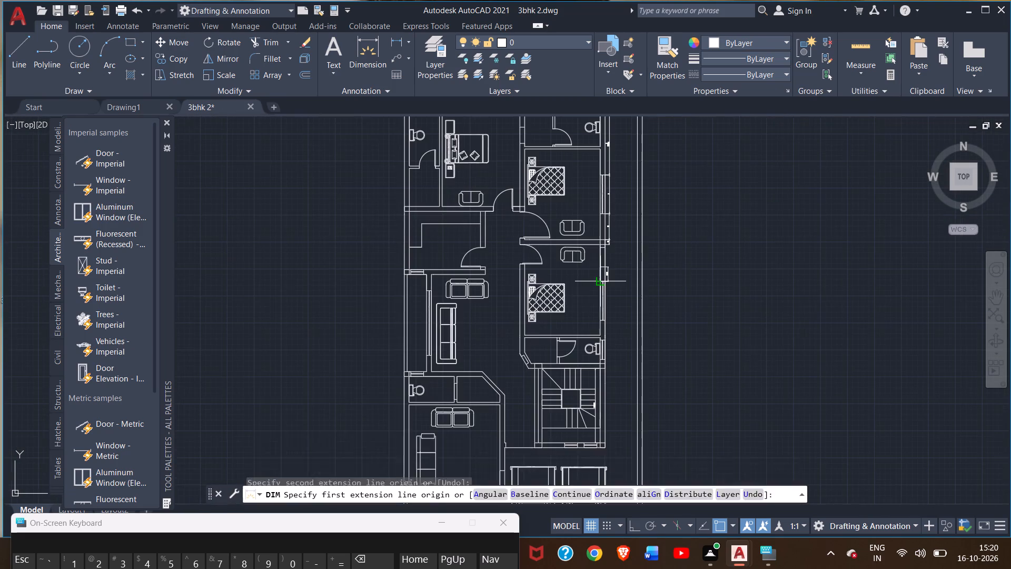
pyautogui.moveTo(437, 172); pyautogui.dragTo(427, 332, button='middle')
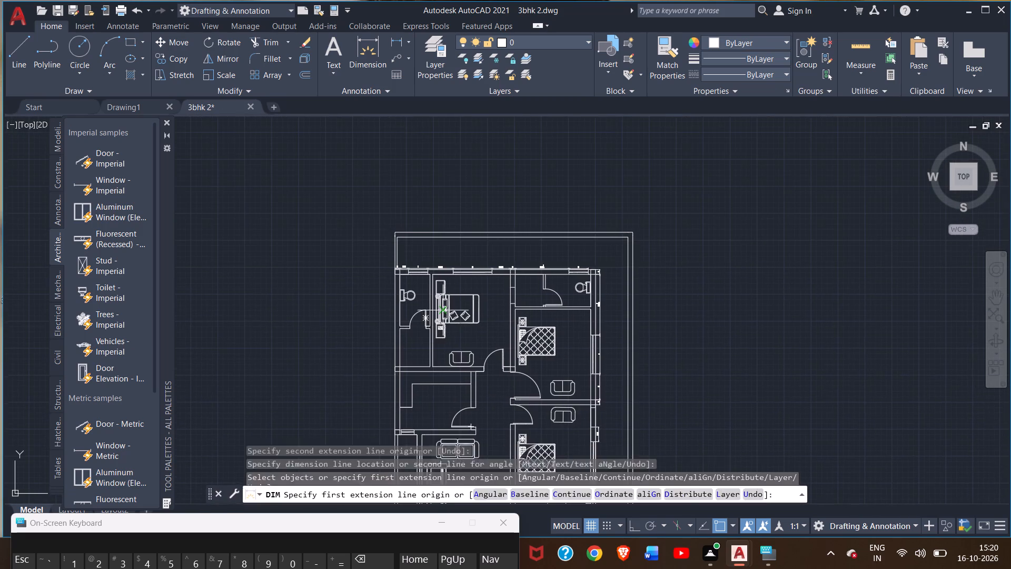
pyautogui.scroll(3, 457, 270)
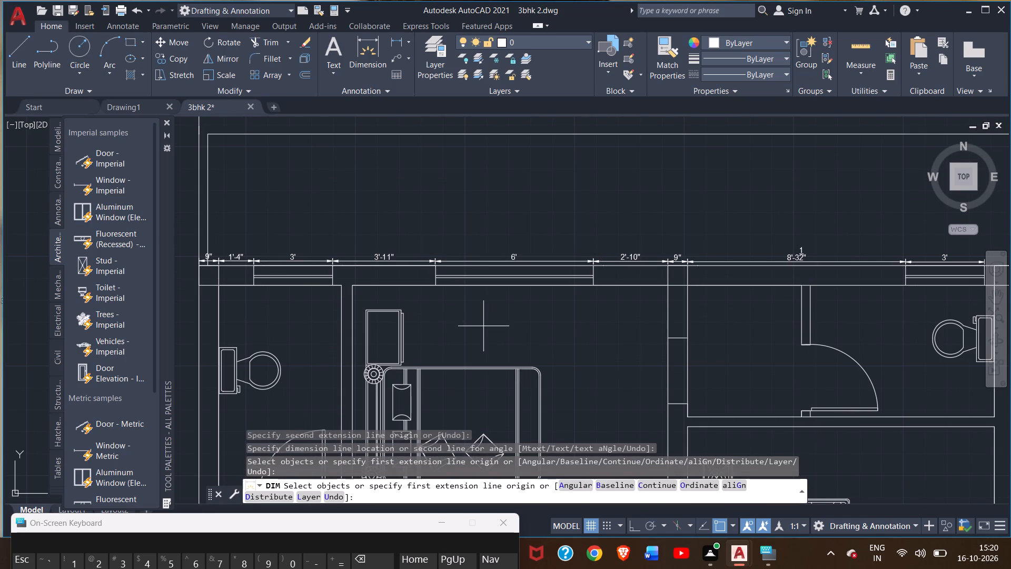
pyautogui.scroll(-1, 512, 340)
pyautogui.moveTo(561, 353); pyautogui.dragTo(456, 276, button='middle')
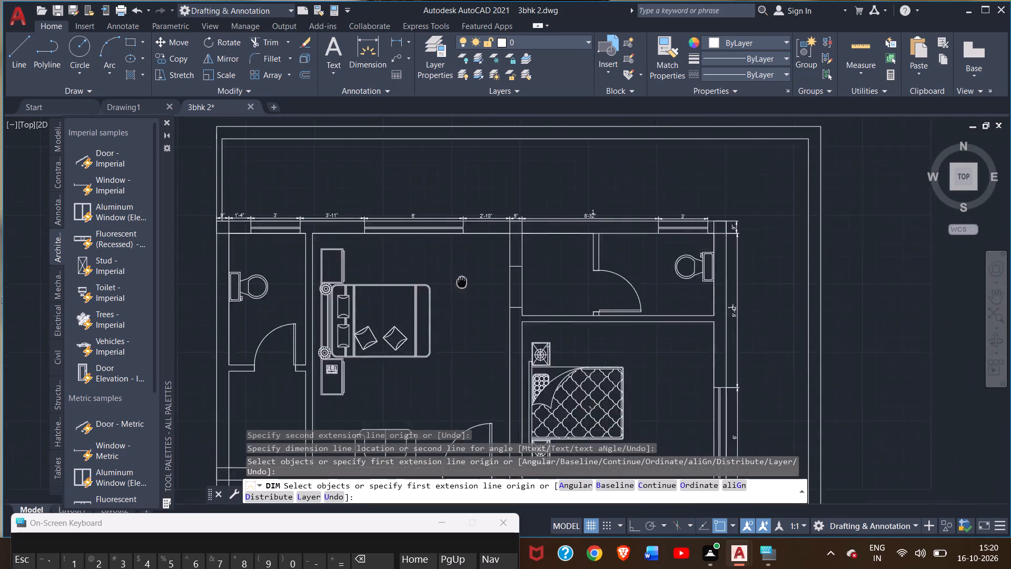
# Examine the east-wall dimension row from the north-east bedroom down to the second east bedroom's window, and end the Dimension command.
pyautogui.moveTo(456, 276); pyautogui.dragTo(418, 233, button='middle')
pyautogui.moveTo(587, 383); pyautogui.dragTo(523, 259, button='middle')
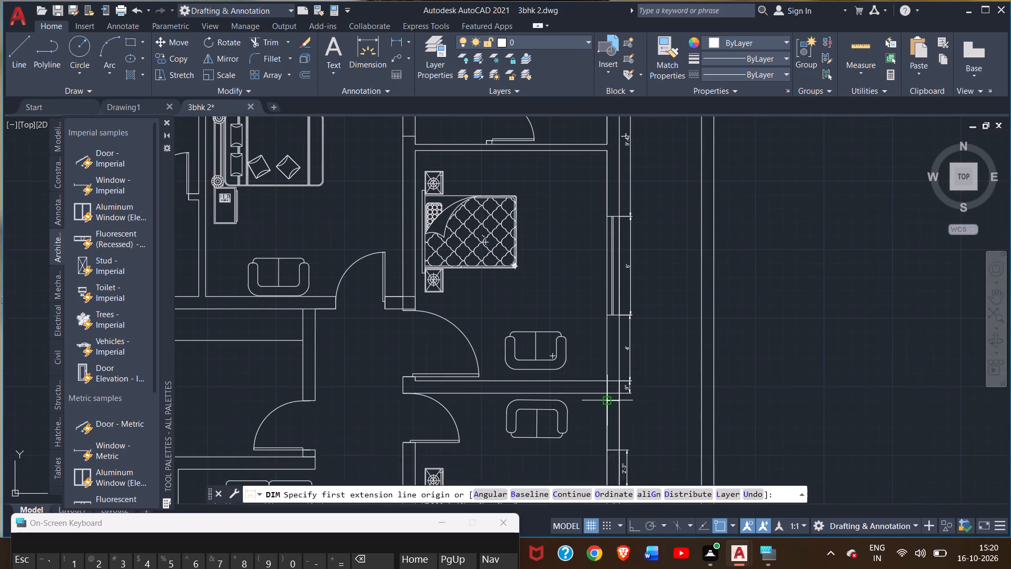
pyautogui.moveTo(604, 404); pyautogui.dragTo(540, 293, button='middle')
pyautogui.middleClick(539, 290)
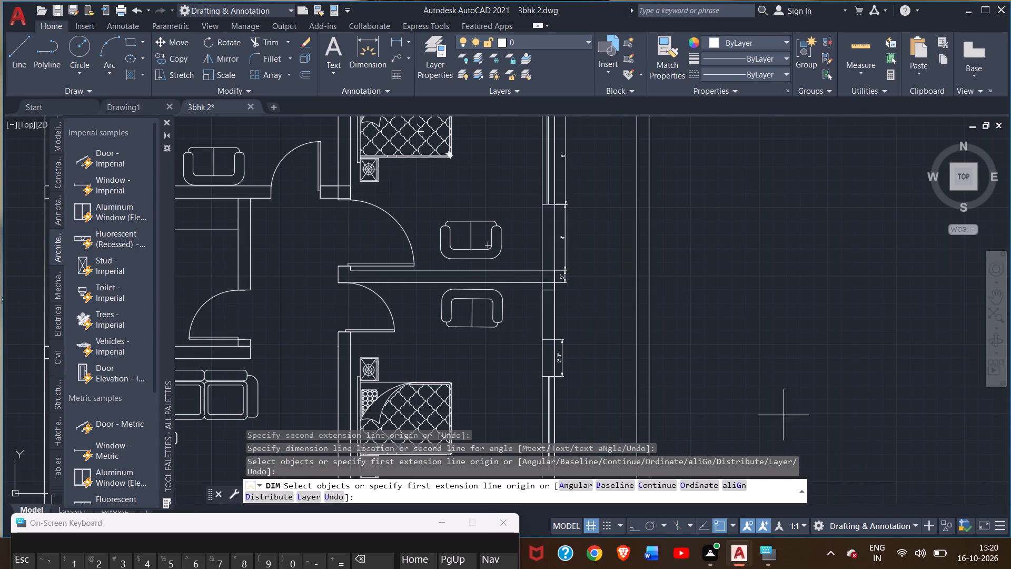
pyautogui.moveTo(588, 339); pyautogui.dragTo(614, 366, button='middle')
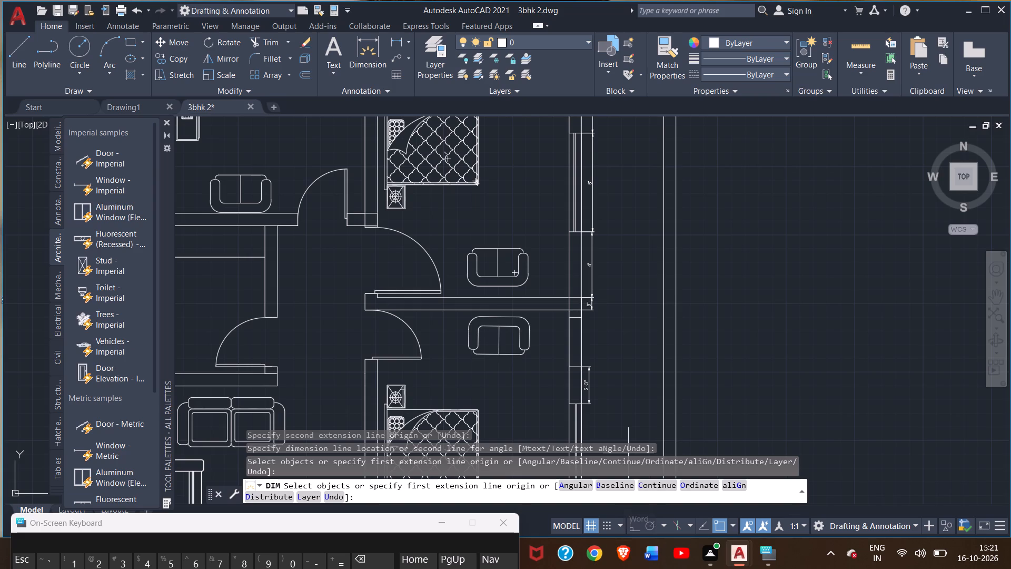
pyautogui.press('Escape')
pyautogui.press('Escape')
pyautogui.press('Escape')
pyautogui.press('Escape')
pyautogui.press('Escape')
pyautogui.press('Escape')
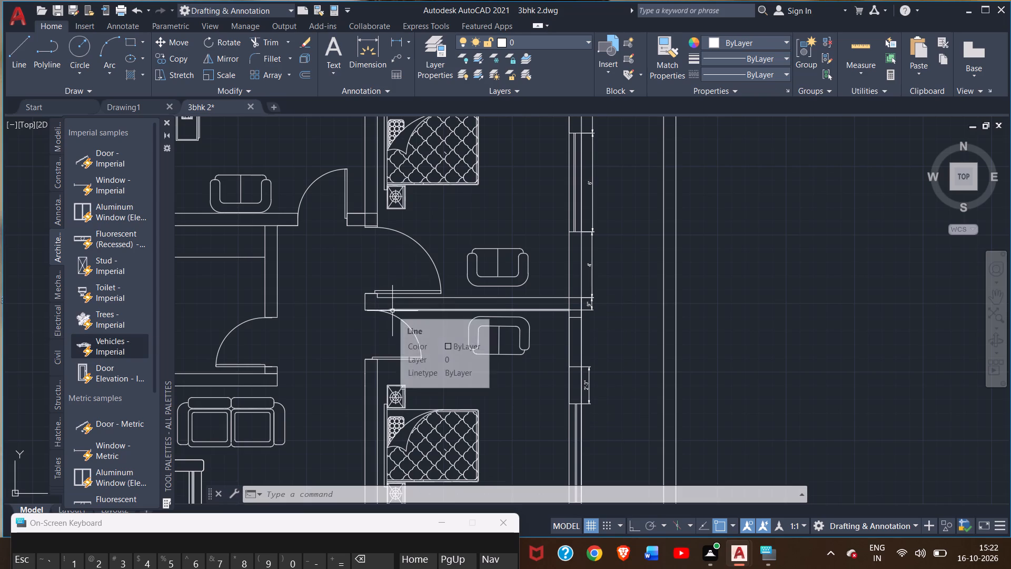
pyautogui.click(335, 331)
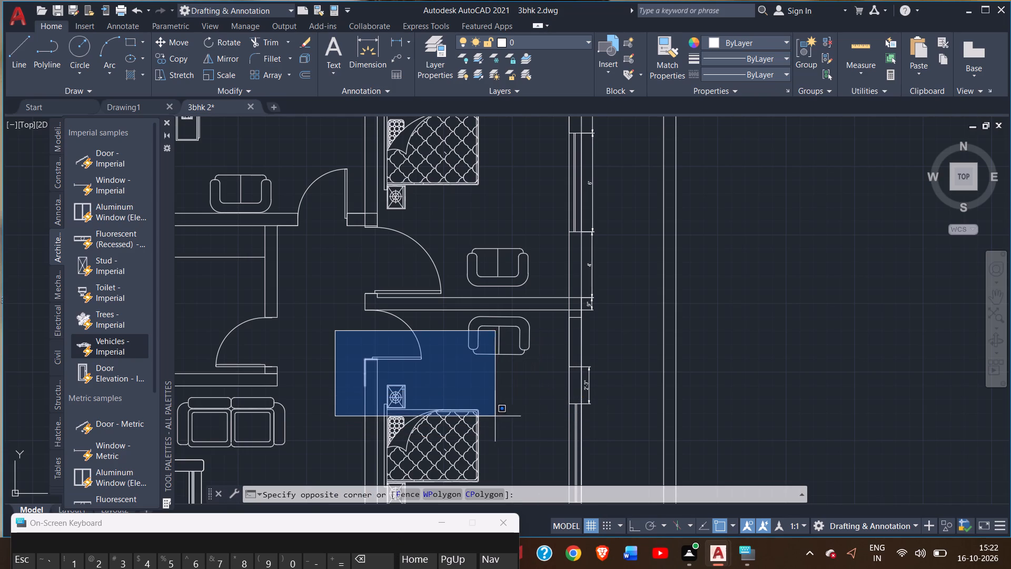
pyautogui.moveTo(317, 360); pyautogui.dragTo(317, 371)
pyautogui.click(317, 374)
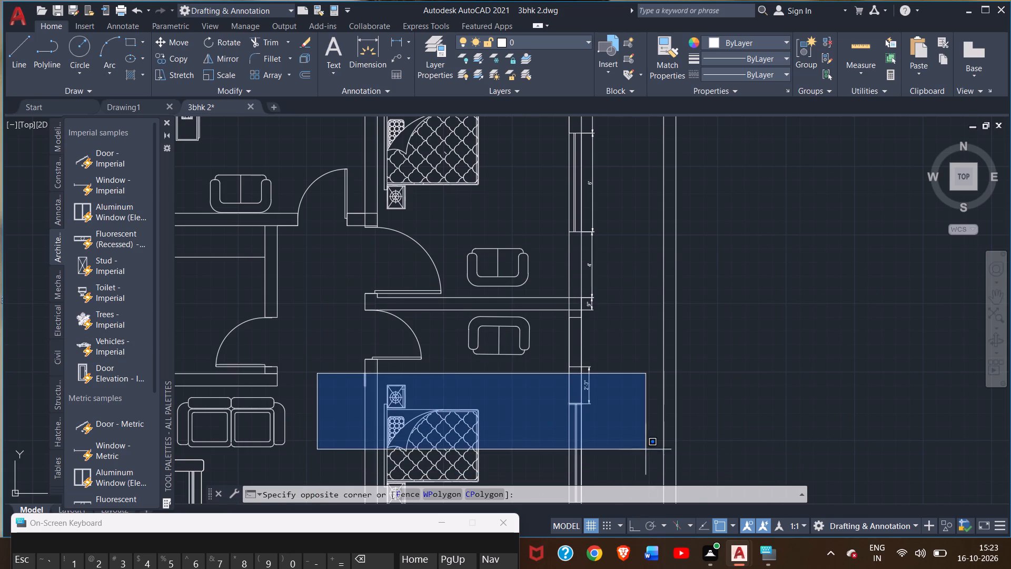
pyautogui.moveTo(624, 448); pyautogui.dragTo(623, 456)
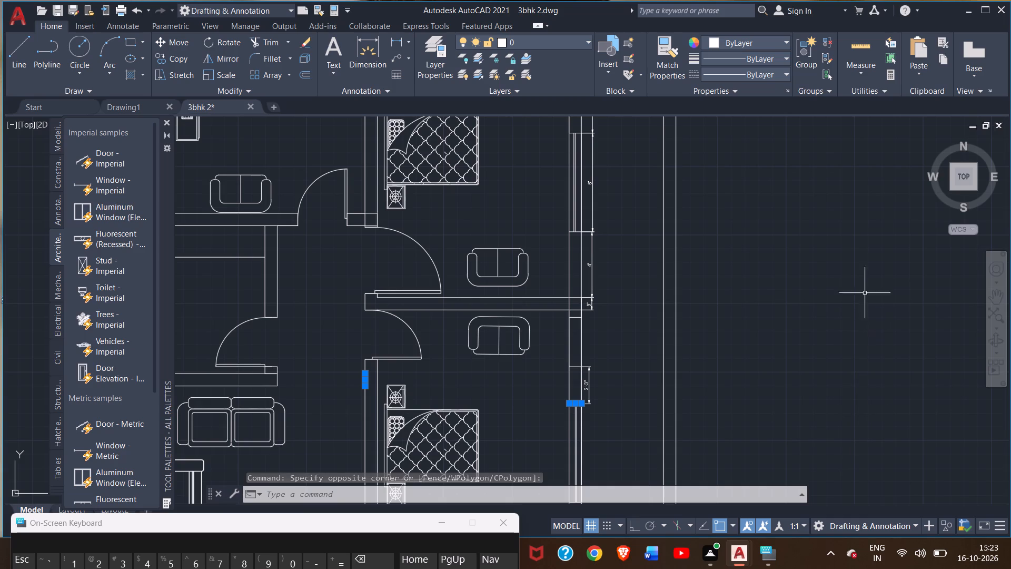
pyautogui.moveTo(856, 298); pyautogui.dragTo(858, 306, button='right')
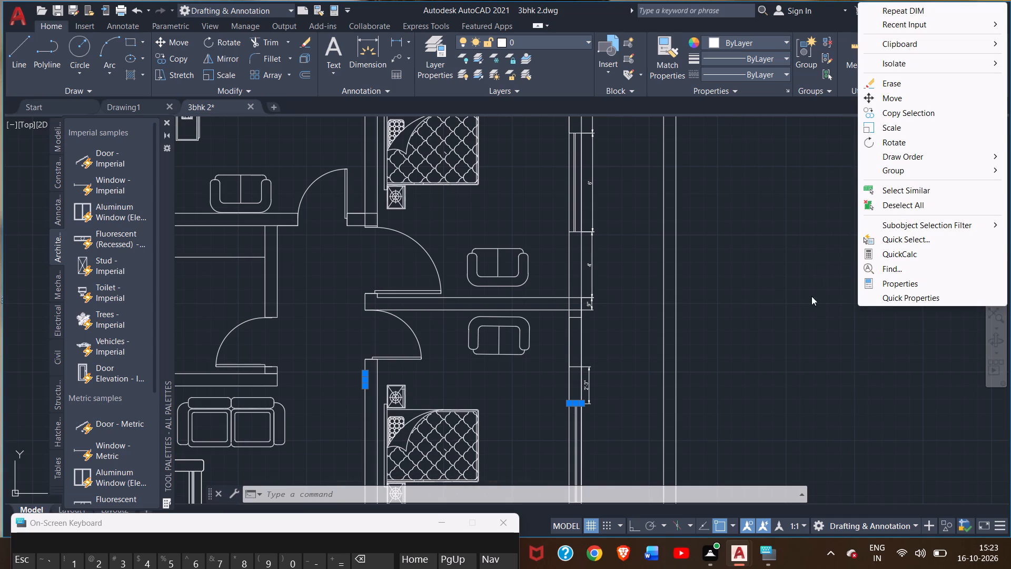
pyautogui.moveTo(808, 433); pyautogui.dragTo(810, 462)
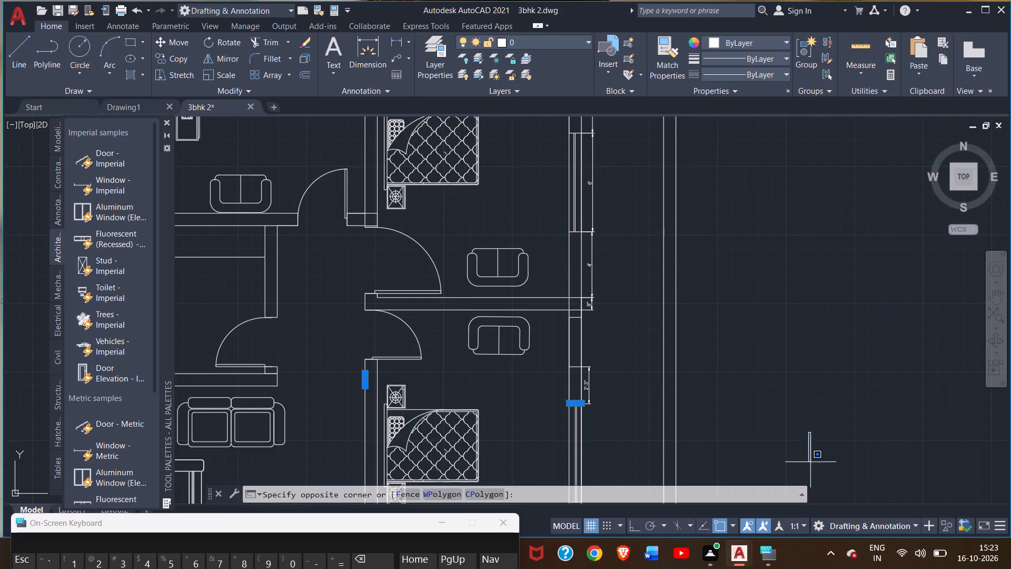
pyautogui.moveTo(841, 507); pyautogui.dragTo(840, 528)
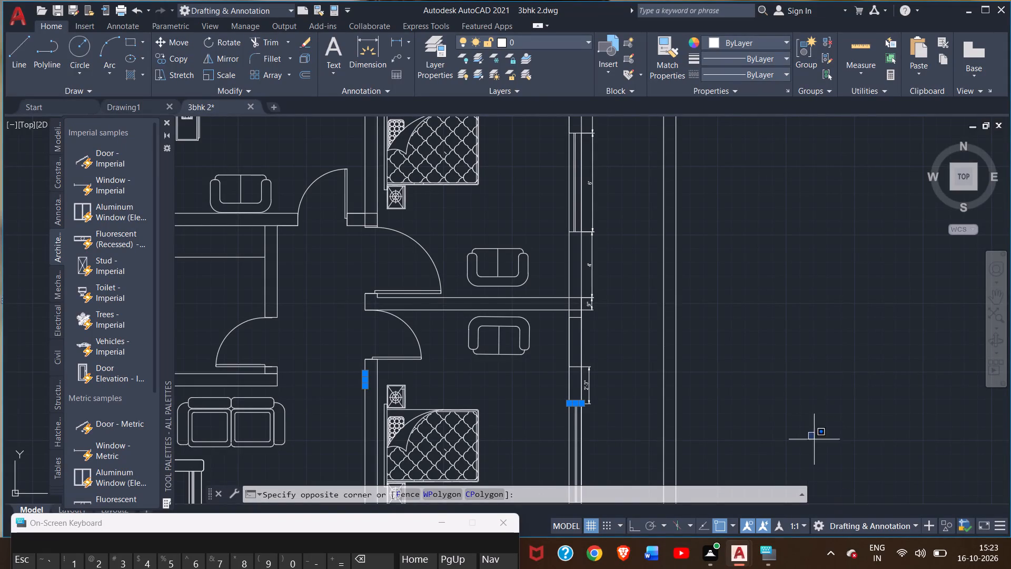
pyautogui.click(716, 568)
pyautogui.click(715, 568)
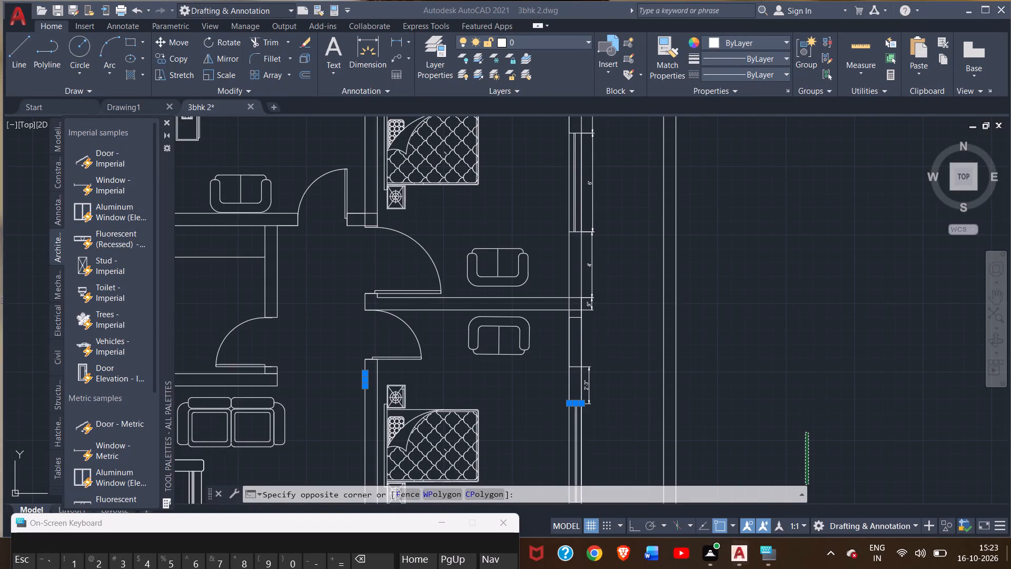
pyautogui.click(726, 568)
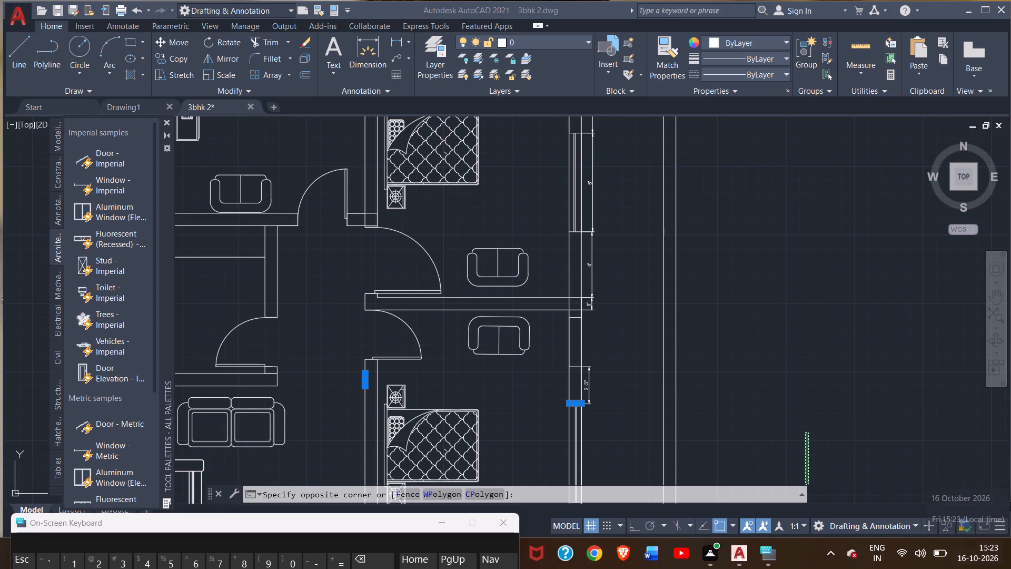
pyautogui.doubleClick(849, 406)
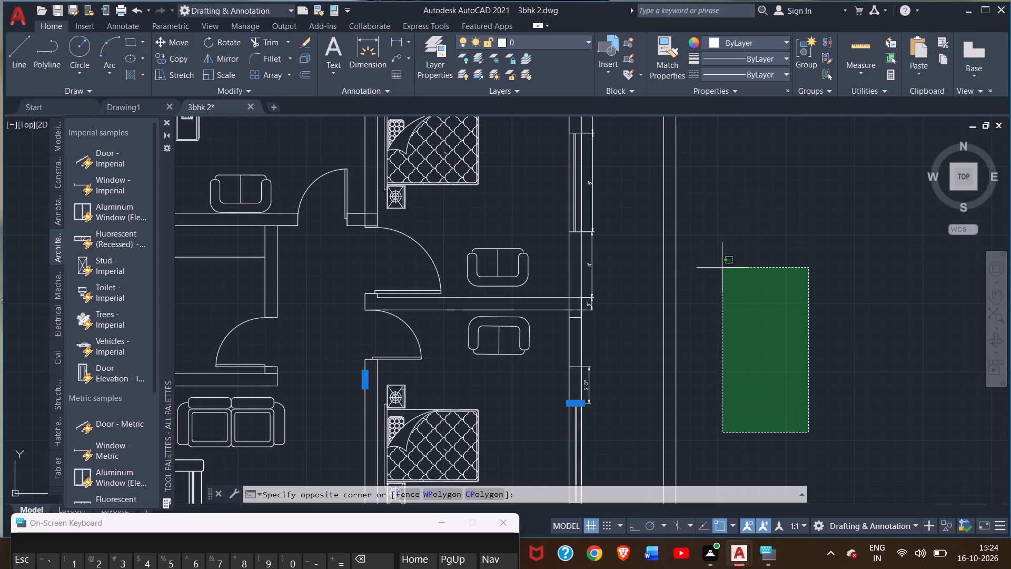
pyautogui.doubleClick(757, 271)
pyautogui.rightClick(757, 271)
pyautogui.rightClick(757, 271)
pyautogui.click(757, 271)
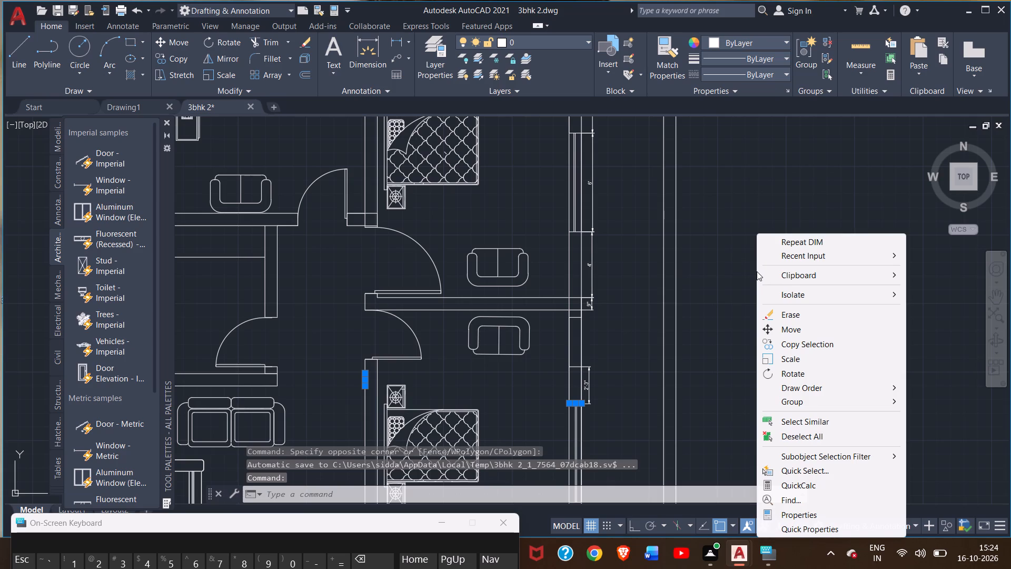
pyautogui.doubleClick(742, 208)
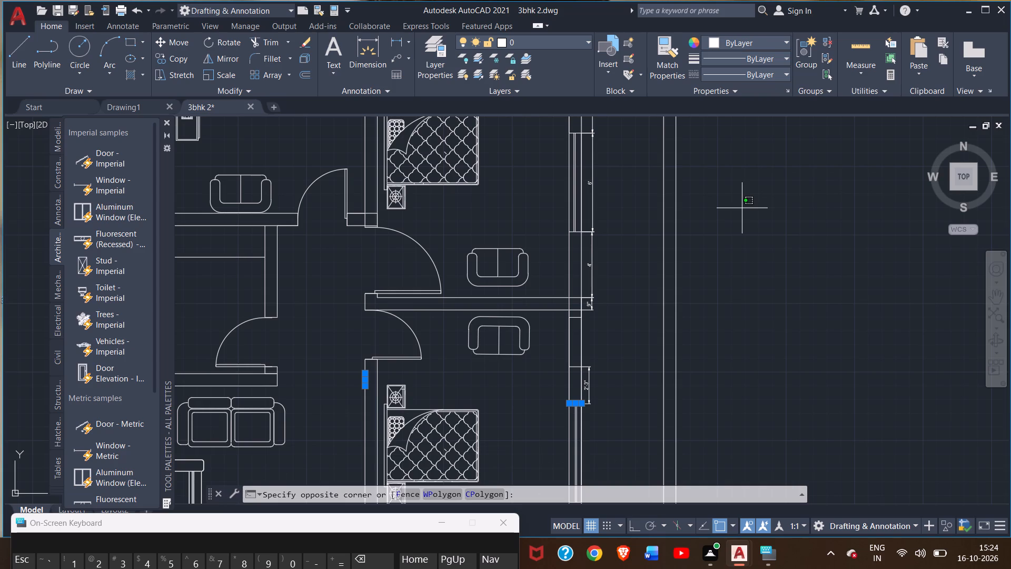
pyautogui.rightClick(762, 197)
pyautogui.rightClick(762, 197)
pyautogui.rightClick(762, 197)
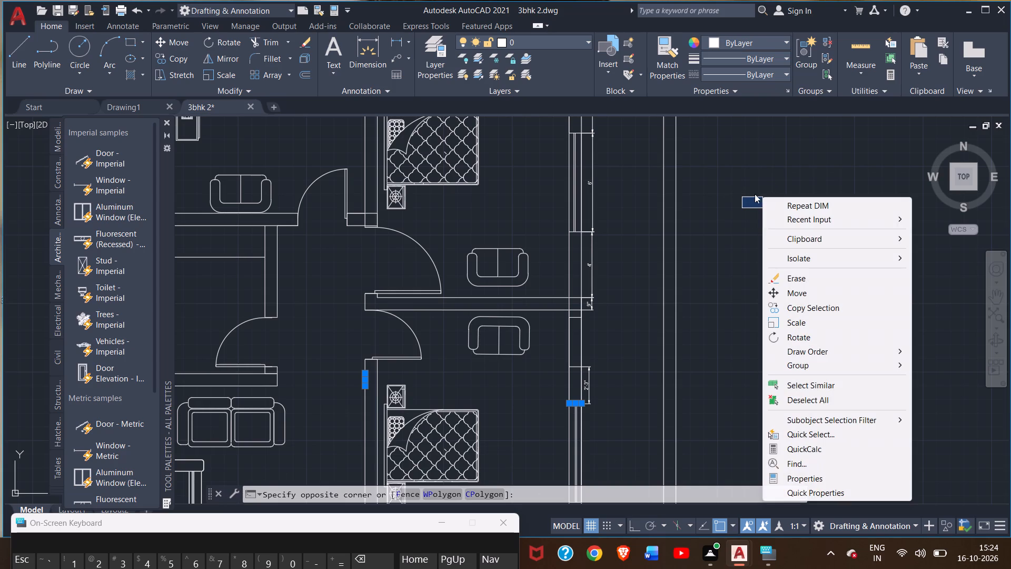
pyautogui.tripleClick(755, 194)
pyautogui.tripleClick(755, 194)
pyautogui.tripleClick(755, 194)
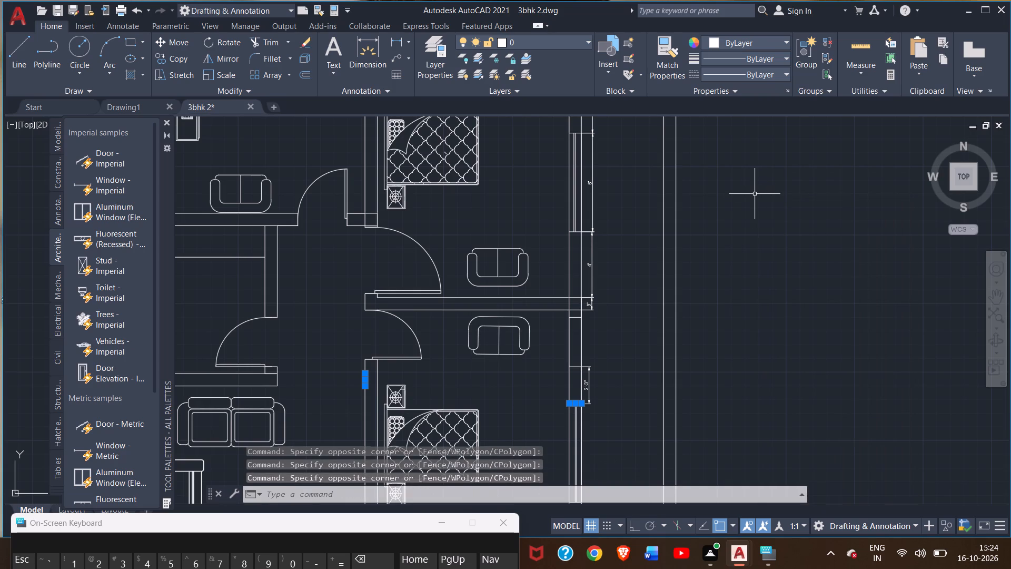
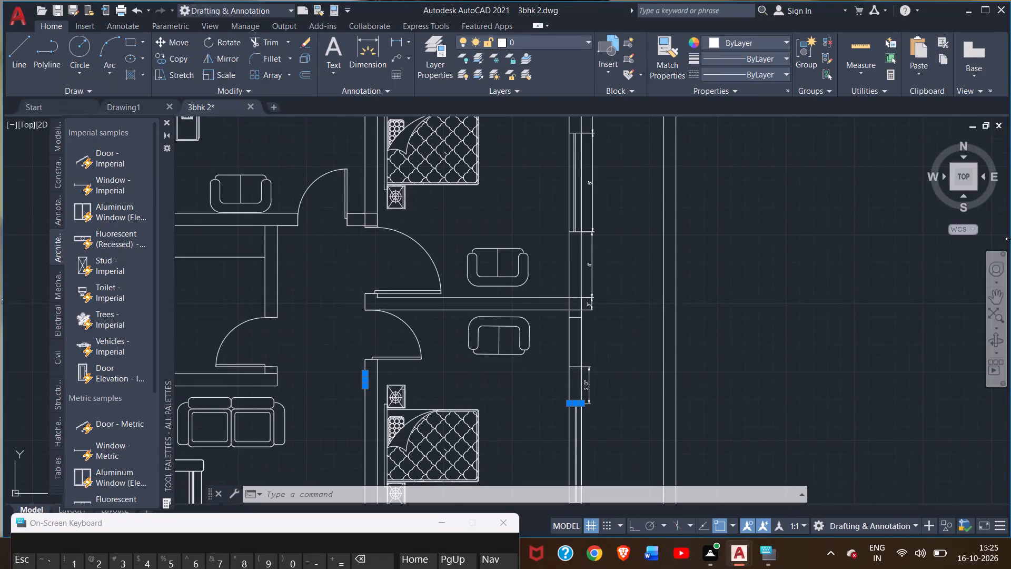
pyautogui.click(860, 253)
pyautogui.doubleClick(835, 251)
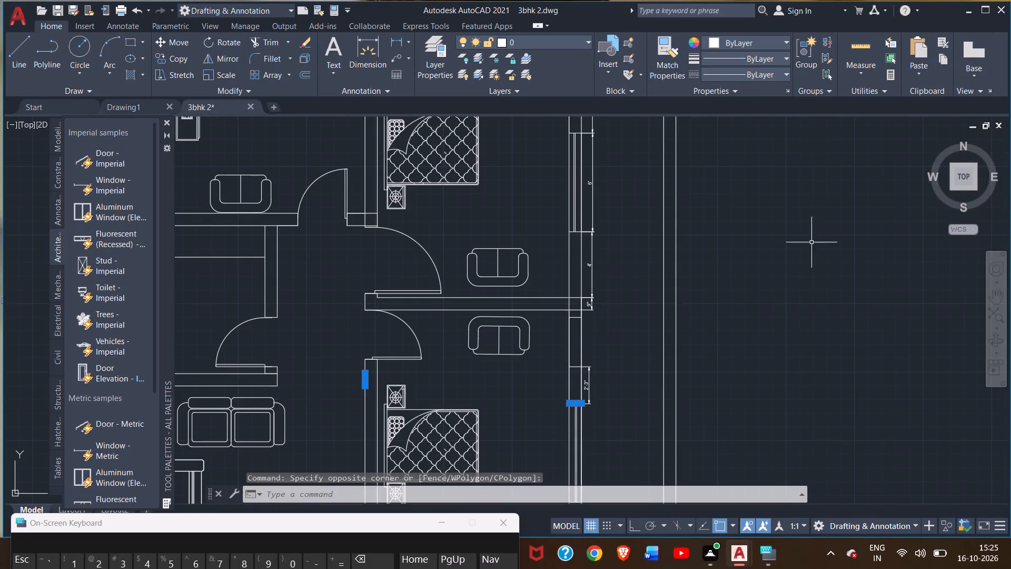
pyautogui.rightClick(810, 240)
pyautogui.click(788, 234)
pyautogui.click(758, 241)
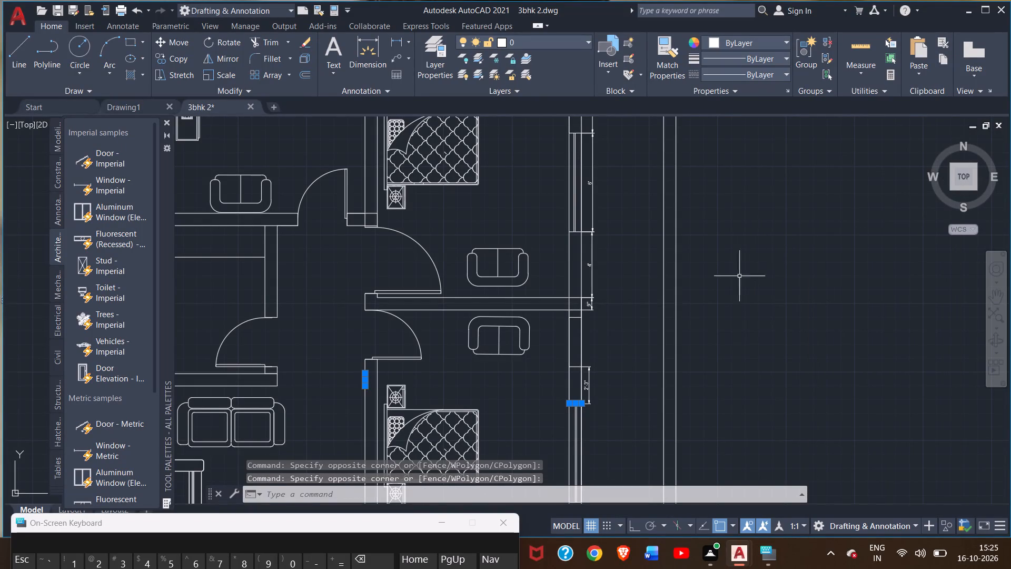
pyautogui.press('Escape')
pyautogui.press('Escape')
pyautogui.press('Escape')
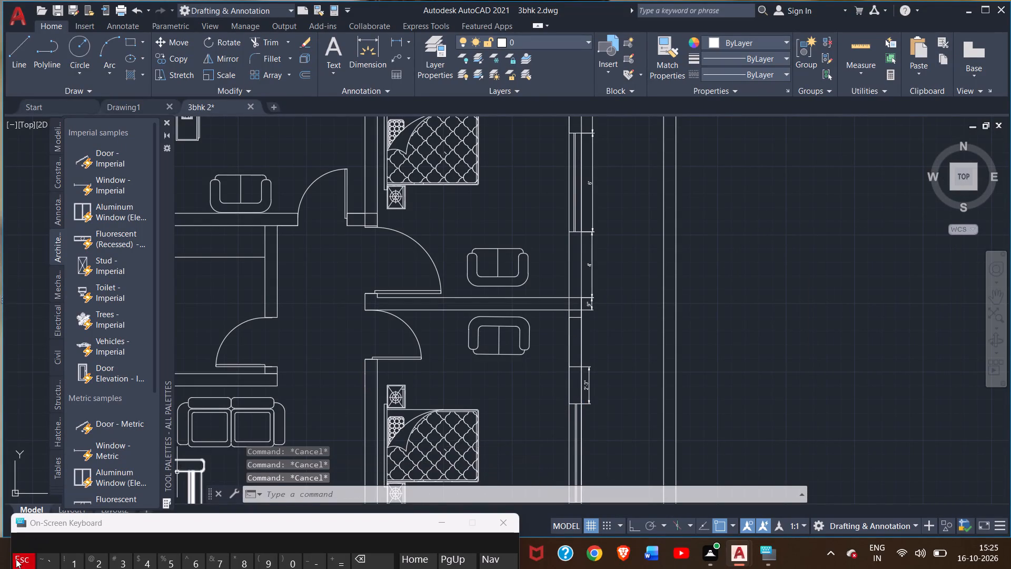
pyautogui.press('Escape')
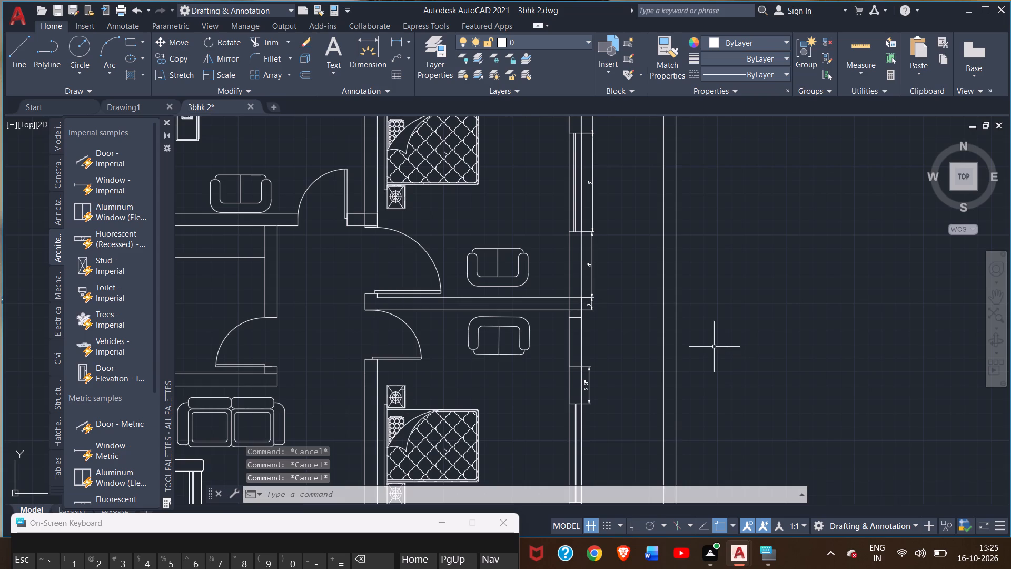
# Dimension the length of the second east bedroom's window, in line with the east-wall dimension row.
pyautogui.moveTo(712, 347); pyautogui.dragTo(722, 228, button='middle')
pyautogui.moveTo(615, 313); pyautogui.dragTo(601, 273, button='middle')
pyautogui.doubleClick(365, 60)
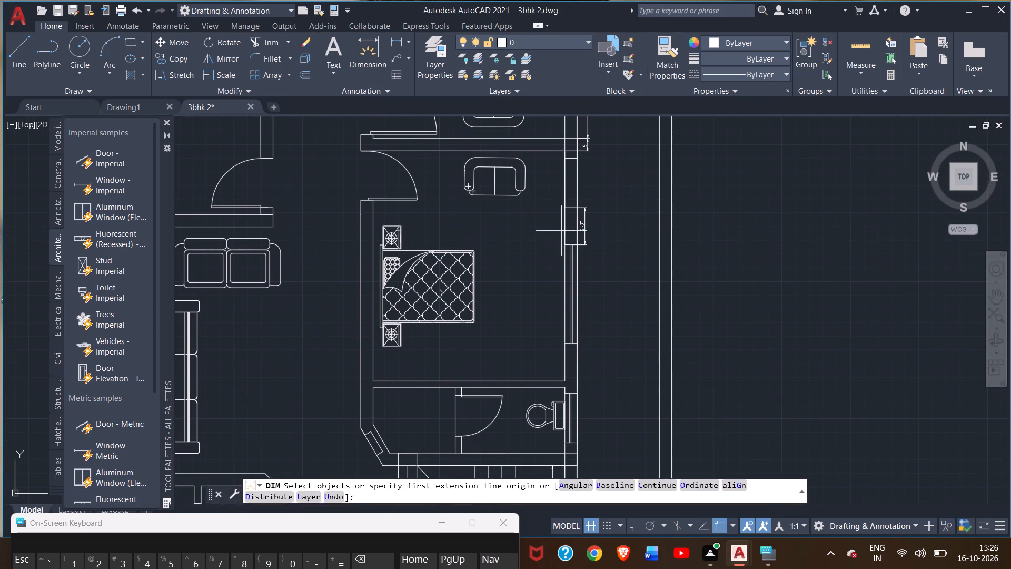
pyautogui.click(576, 241)
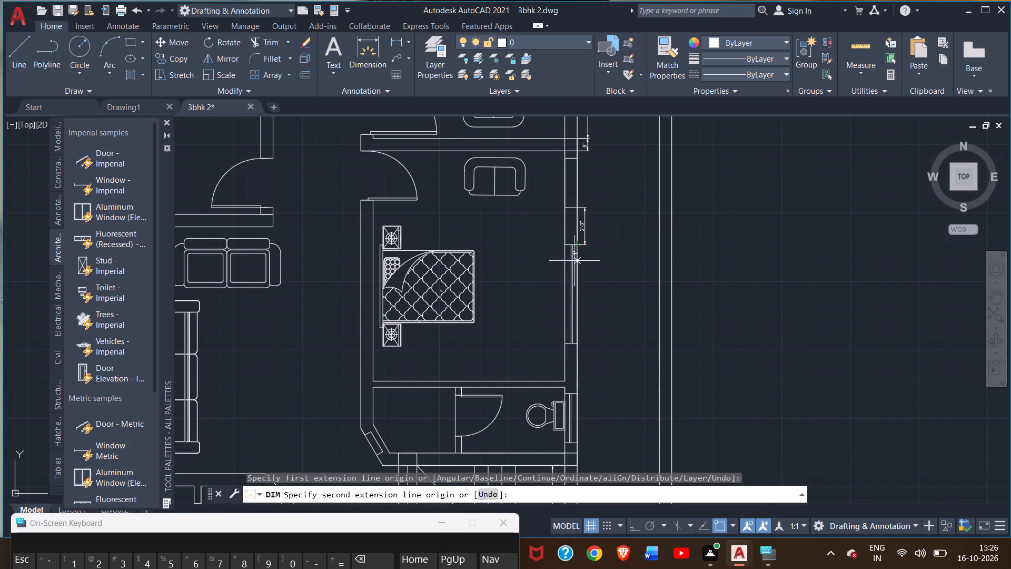
pyautogui.click(577, 344)
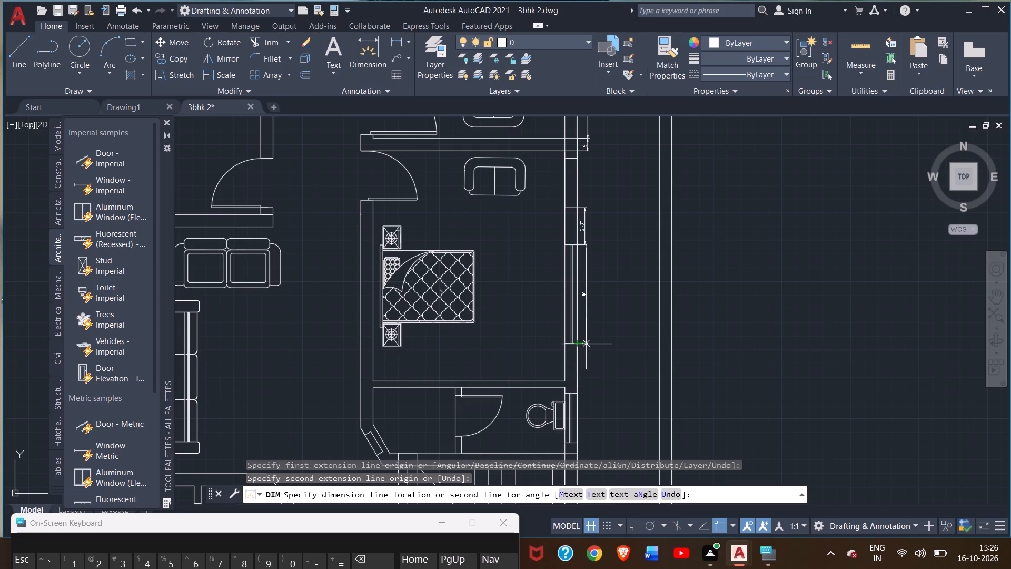
pyautogui.click(585, 344)
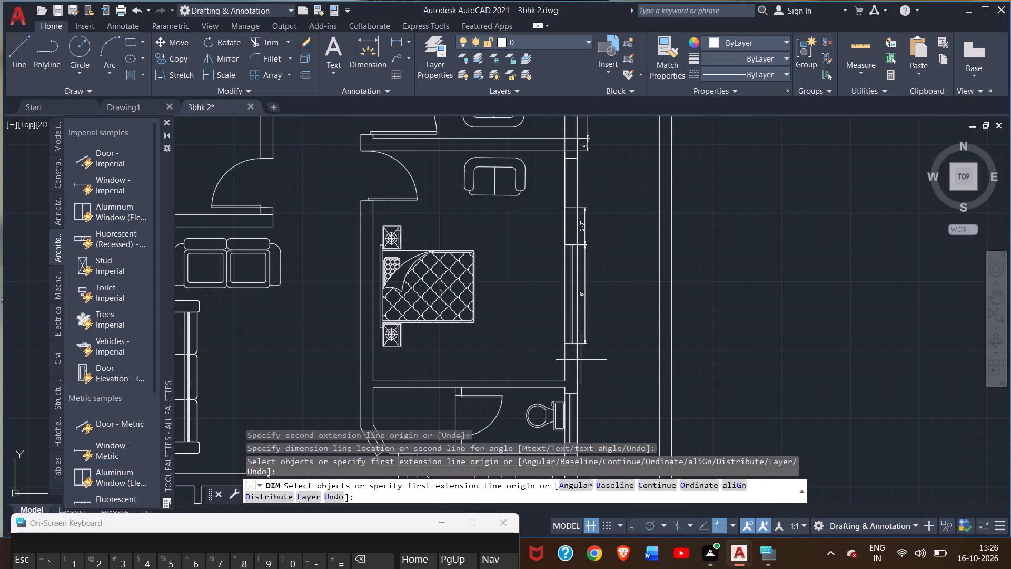
# Dimension the east wall from the lower edge of the second east bedroom's window to the upper edge of the toilet window.
pyautogui.moveTo(576, 359); pyautogui.dragTo(546, 267, button='middle')
pyautogui.scroll(1, 536, 249)
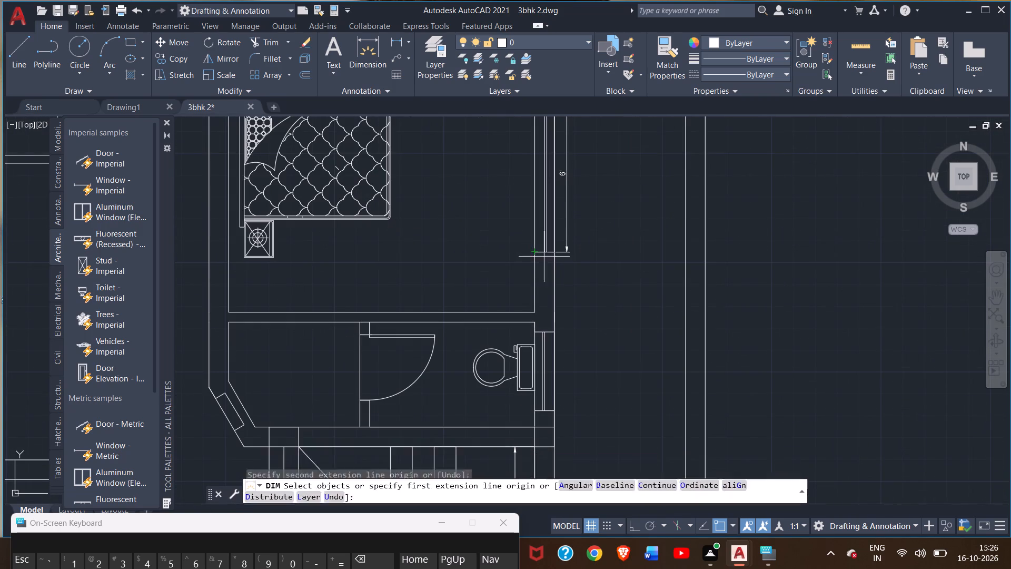
pyautogui.click(556, 253)
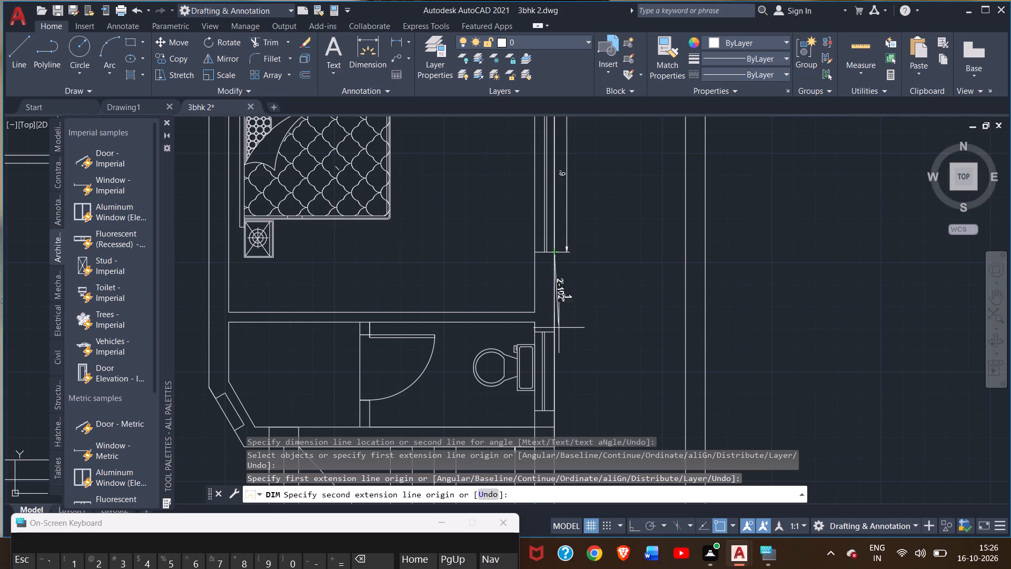
pyautogui.doubleClick(554, 333)
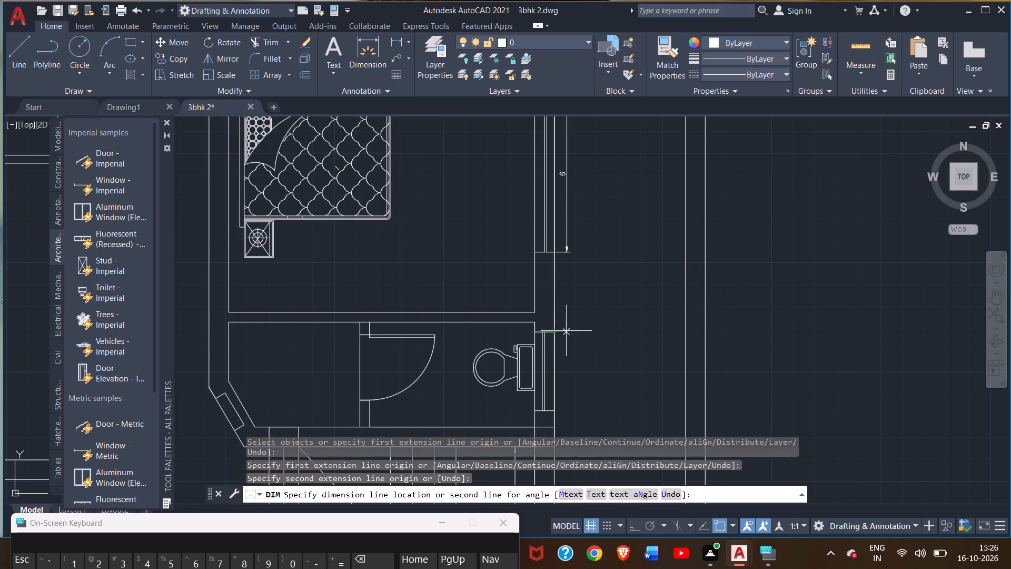
pyautogui.click(567, 331)
# Dimension the toilet window's length on the east wall, in line with the wall dimension above it.
pyautogui.moveTo(570, 352); pyautogui.dragTo(544, 293, button='middle')
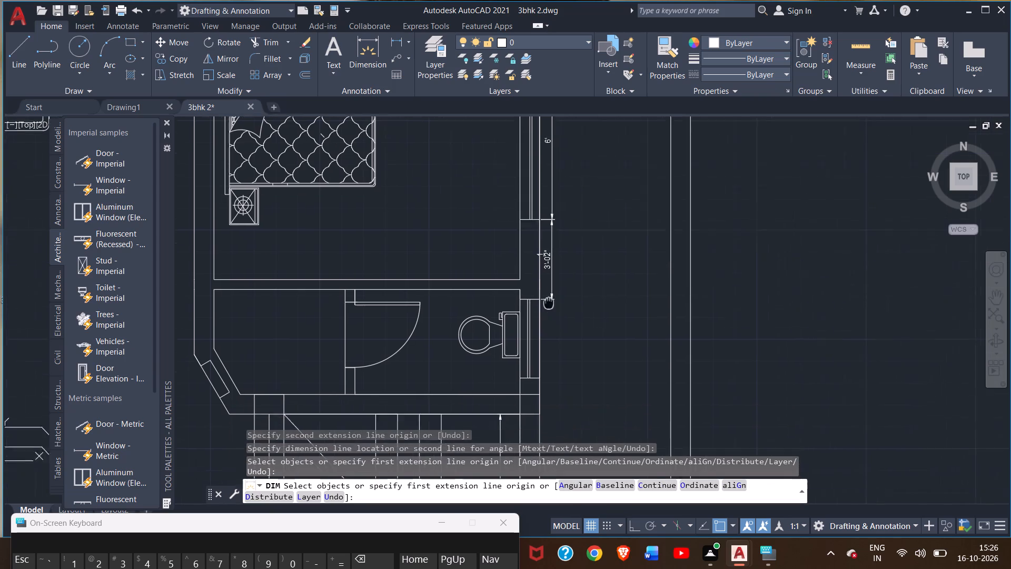
pyautogui.moveTo(544, 293); pyautogui.dragTo(533, 264, button='middle')
pyautogui.click(516, 244)
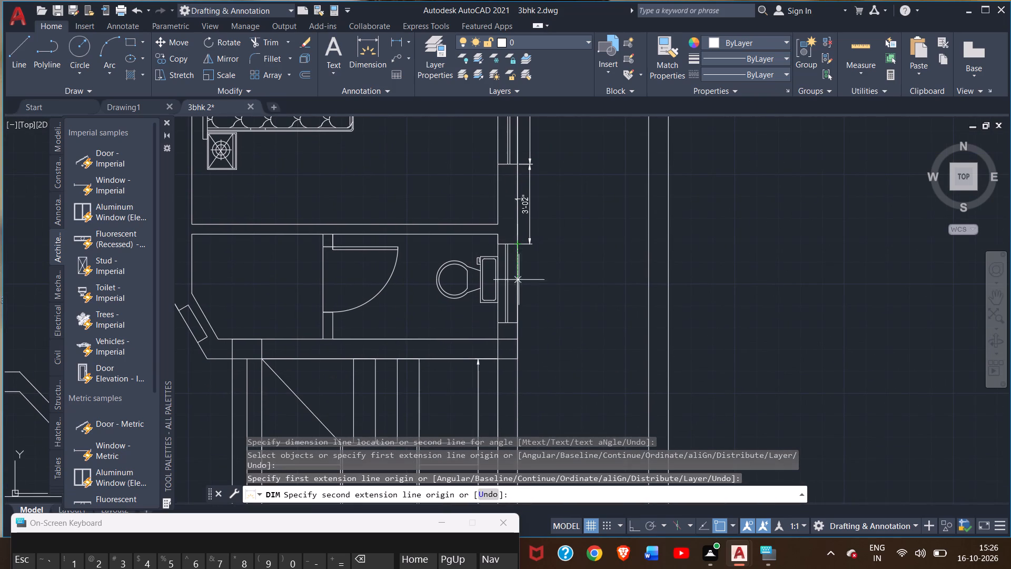
pyautogui.moveTo(519, 317); pyautogui.dragTo(519, 321)
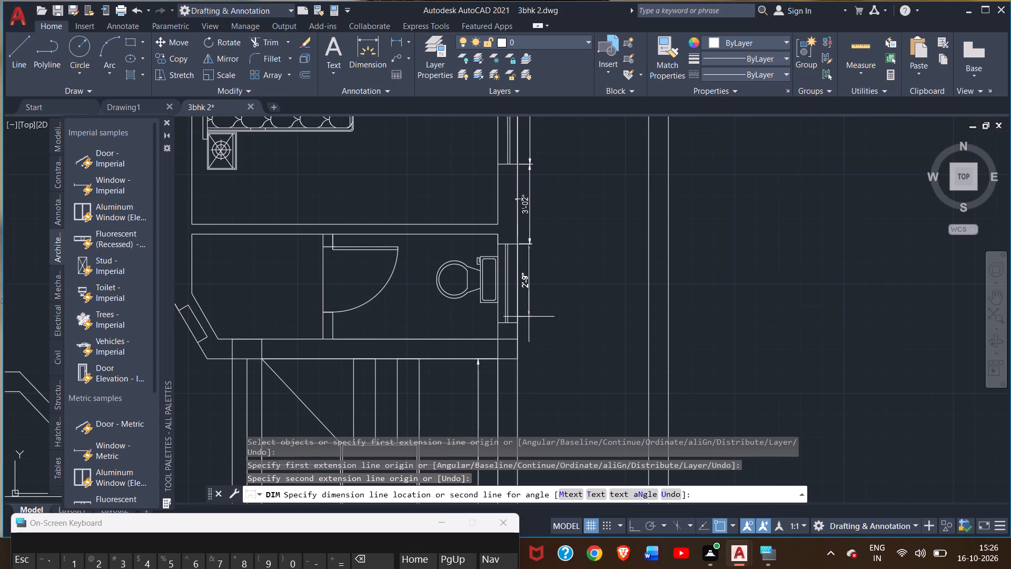
pyautogui.click(529, 317)
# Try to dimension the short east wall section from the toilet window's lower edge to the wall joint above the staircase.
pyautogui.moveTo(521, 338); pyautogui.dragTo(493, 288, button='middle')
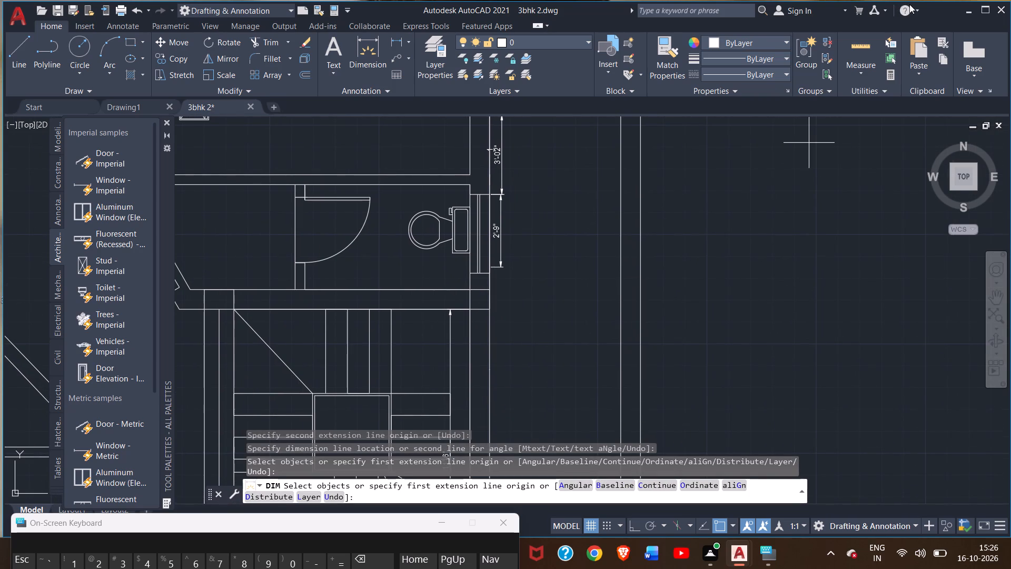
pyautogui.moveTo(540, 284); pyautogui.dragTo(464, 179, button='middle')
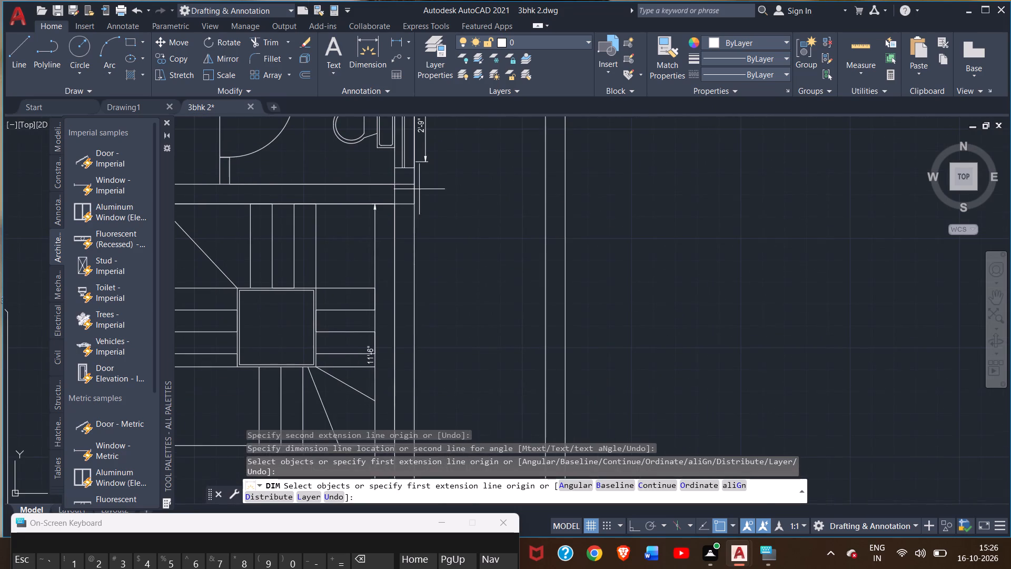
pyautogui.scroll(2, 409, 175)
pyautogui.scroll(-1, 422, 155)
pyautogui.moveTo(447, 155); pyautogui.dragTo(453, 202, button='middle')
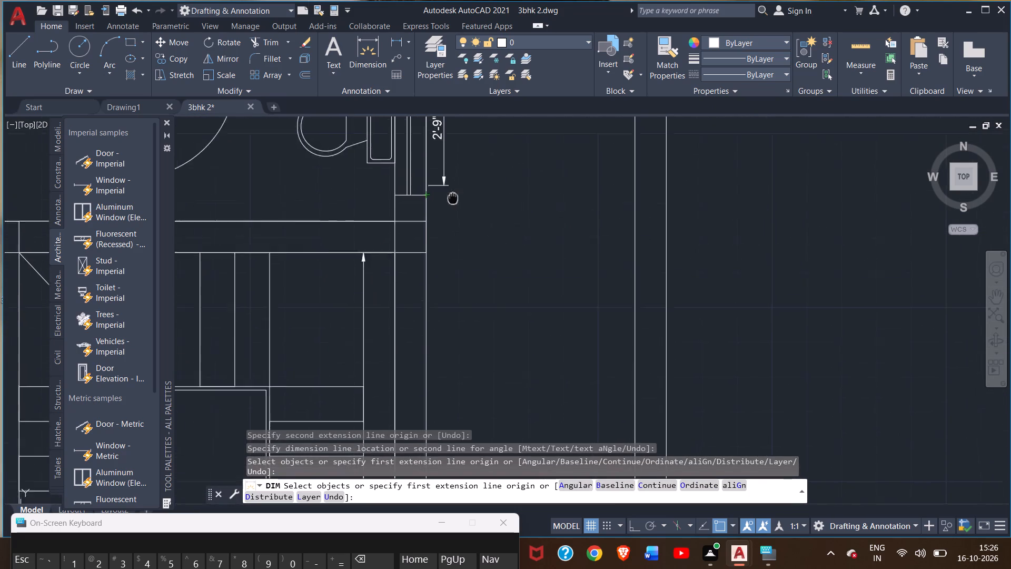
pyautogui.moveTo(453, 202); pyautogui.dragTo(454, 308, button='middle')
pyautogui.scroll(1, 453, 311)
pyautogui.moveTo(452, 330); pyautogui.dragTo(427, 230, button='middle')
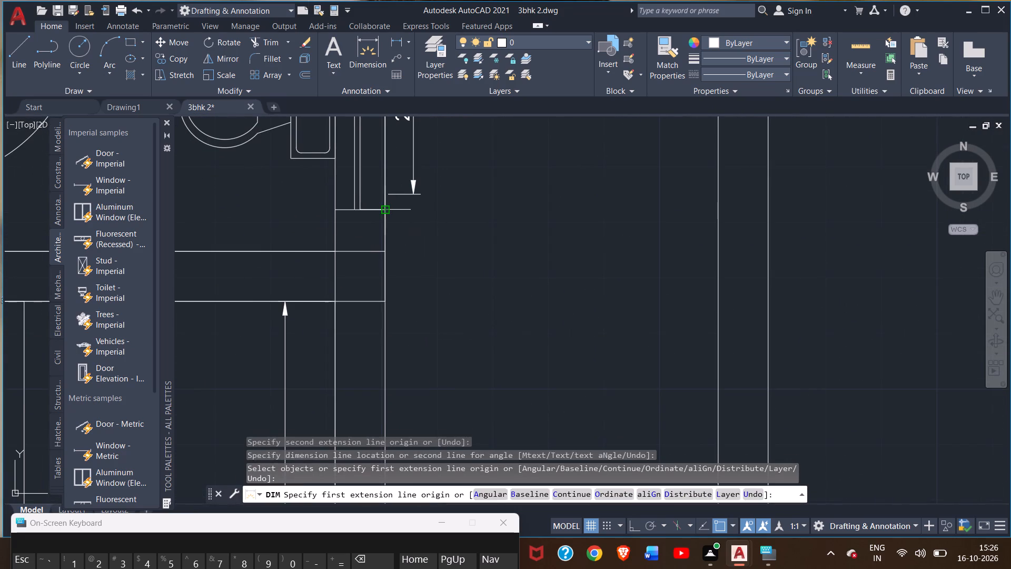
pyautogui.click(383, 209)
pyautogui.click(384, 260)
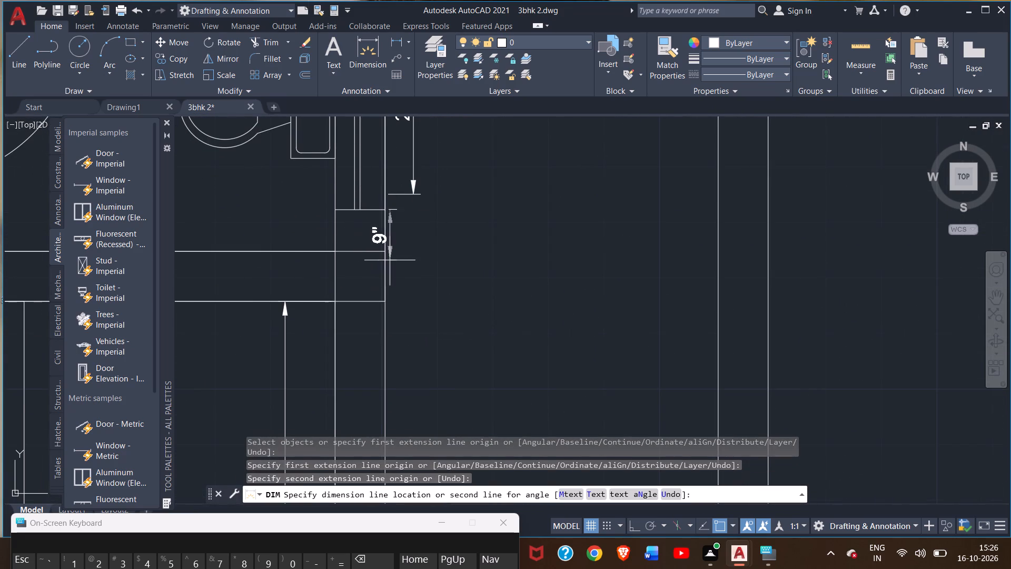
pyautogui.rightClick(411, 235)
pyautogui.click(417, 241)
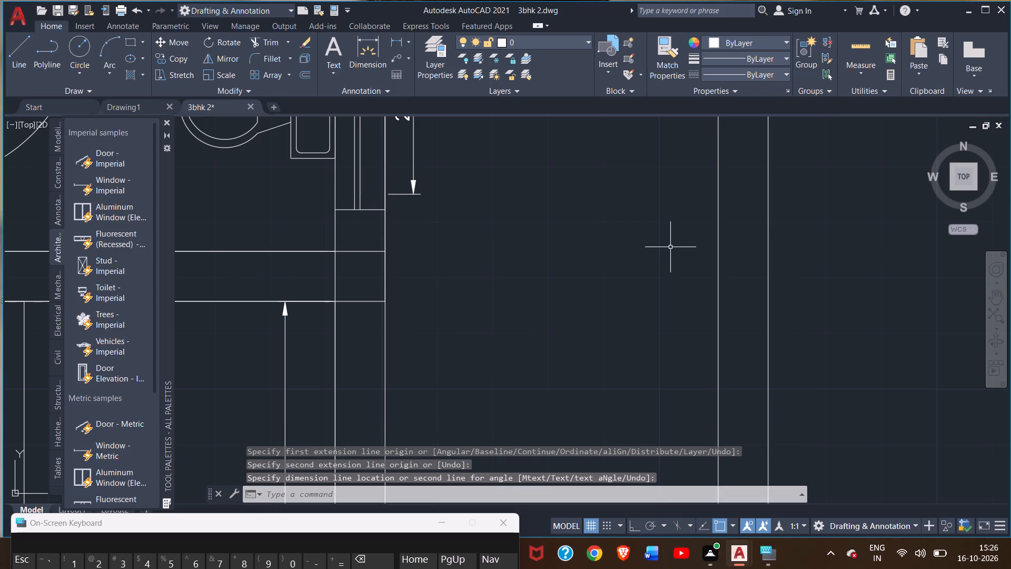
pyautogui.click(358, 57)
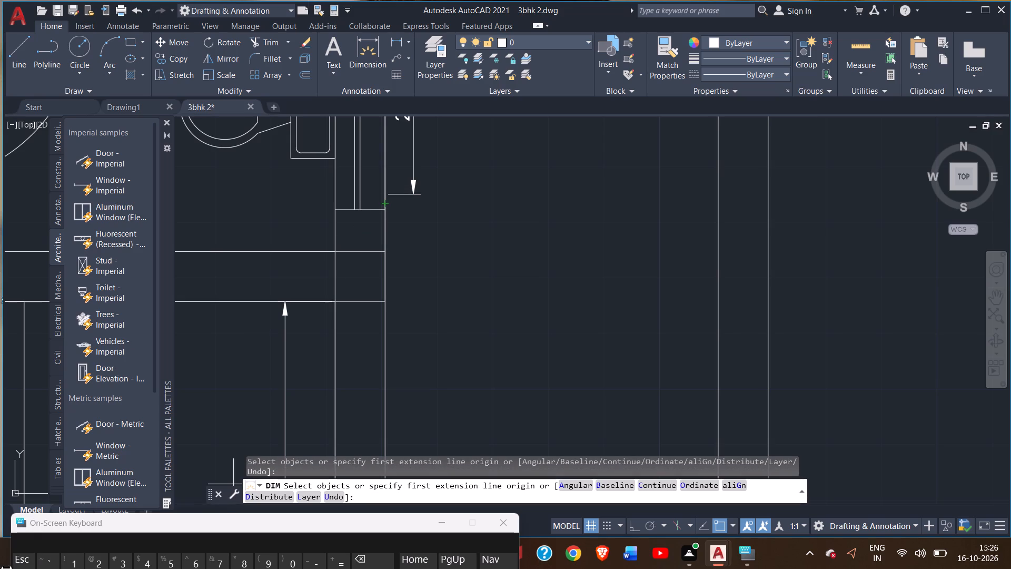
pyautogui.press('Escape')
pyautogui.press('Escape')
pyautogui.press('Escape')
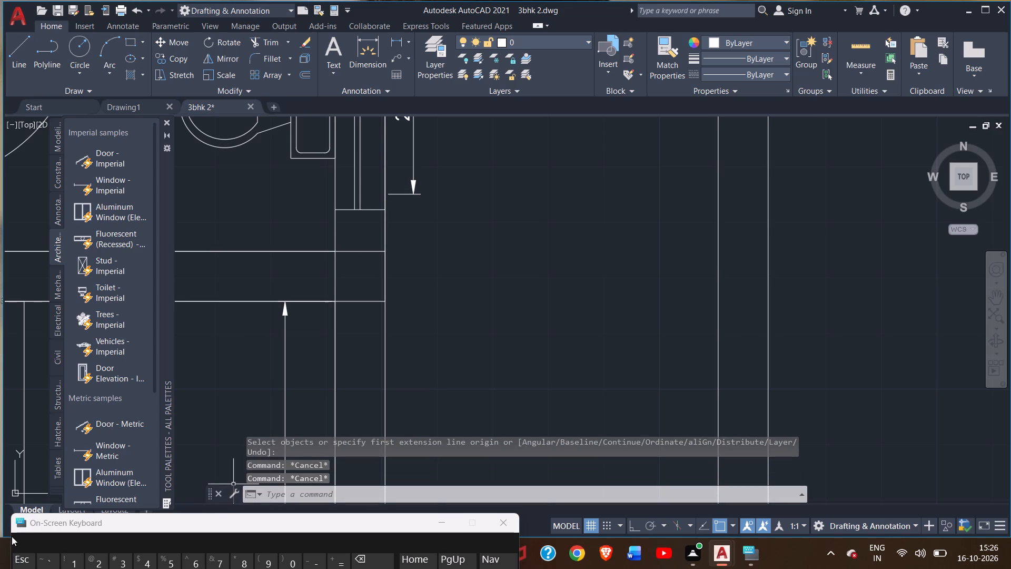
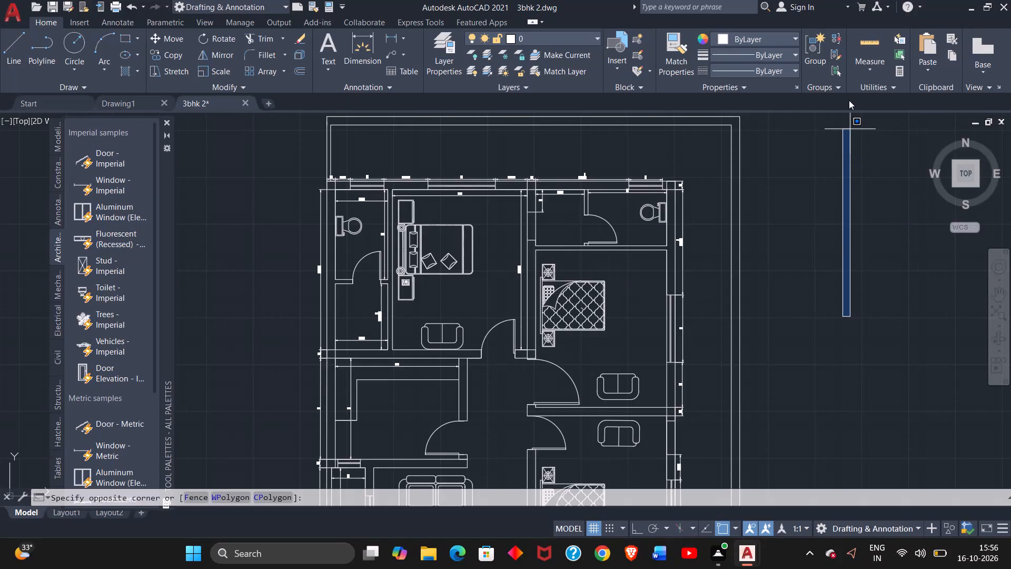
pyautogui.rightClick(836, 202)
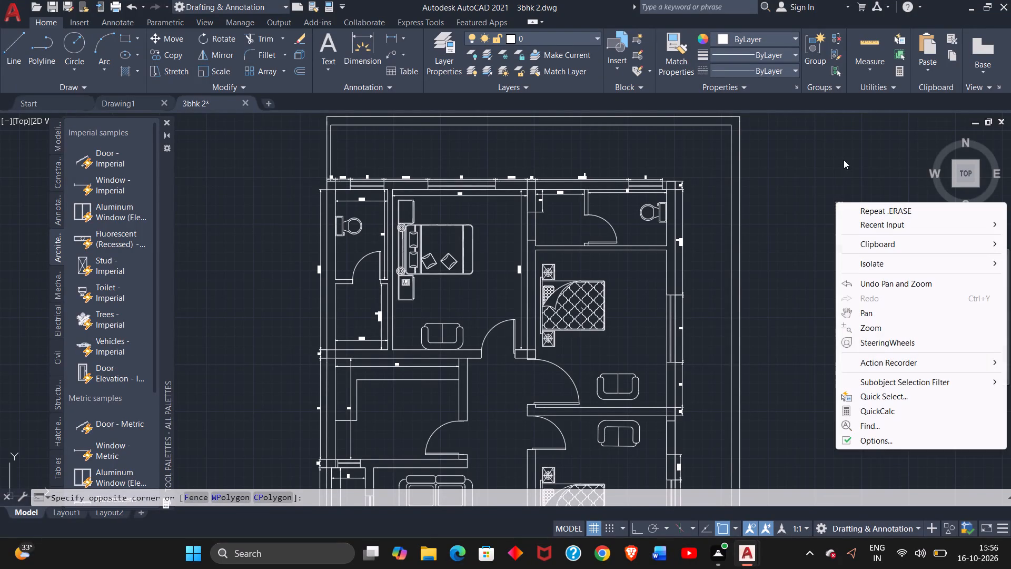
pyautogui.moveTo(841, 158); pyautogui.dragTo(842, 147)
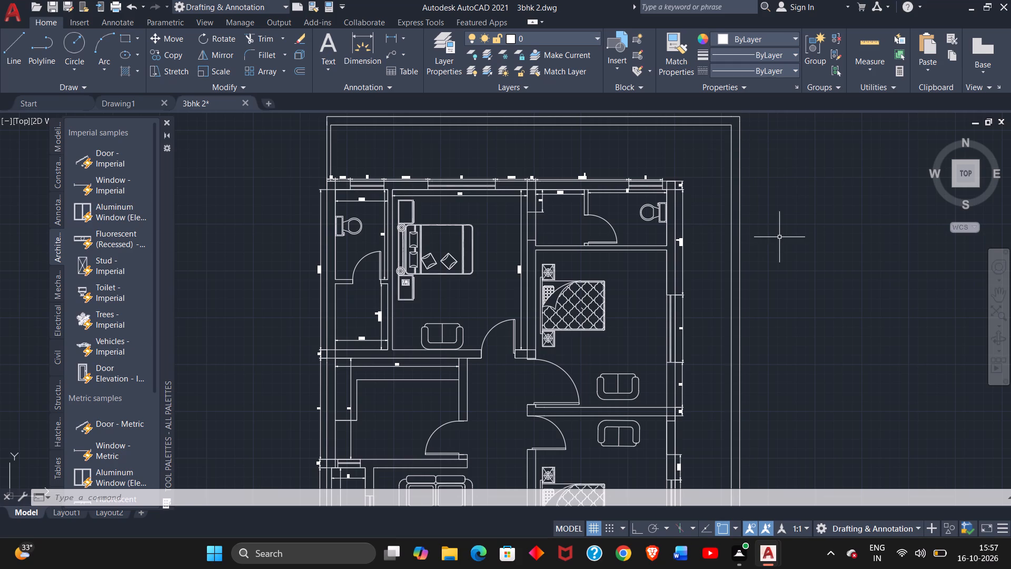
# Dimension the depth of the north-east toilet along its inner east wall, placing the dimension inside the room beside the toilet fixture.
pyautogui.scroll(2, 647, 203)
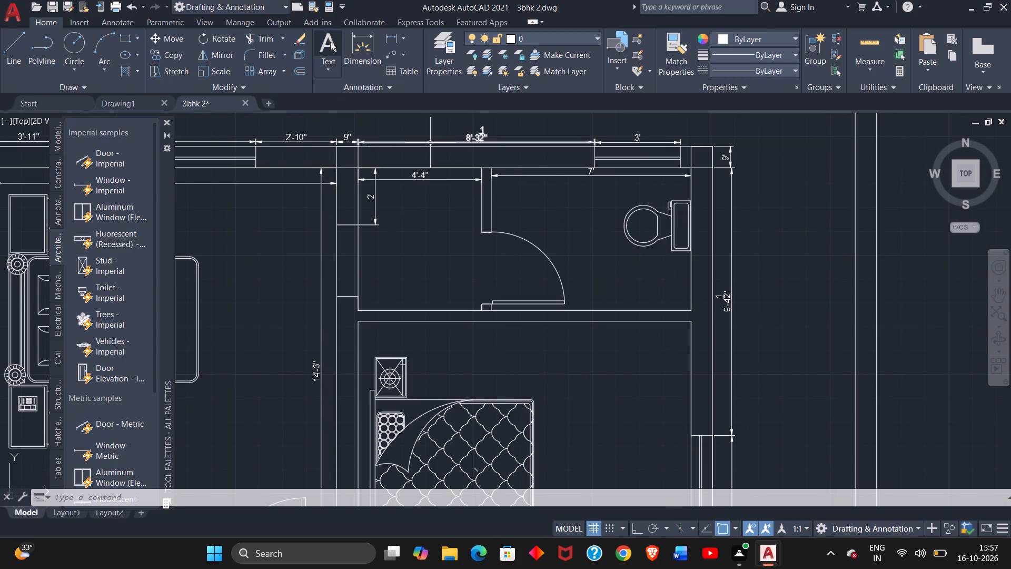
pyautogui.click(358, 56)
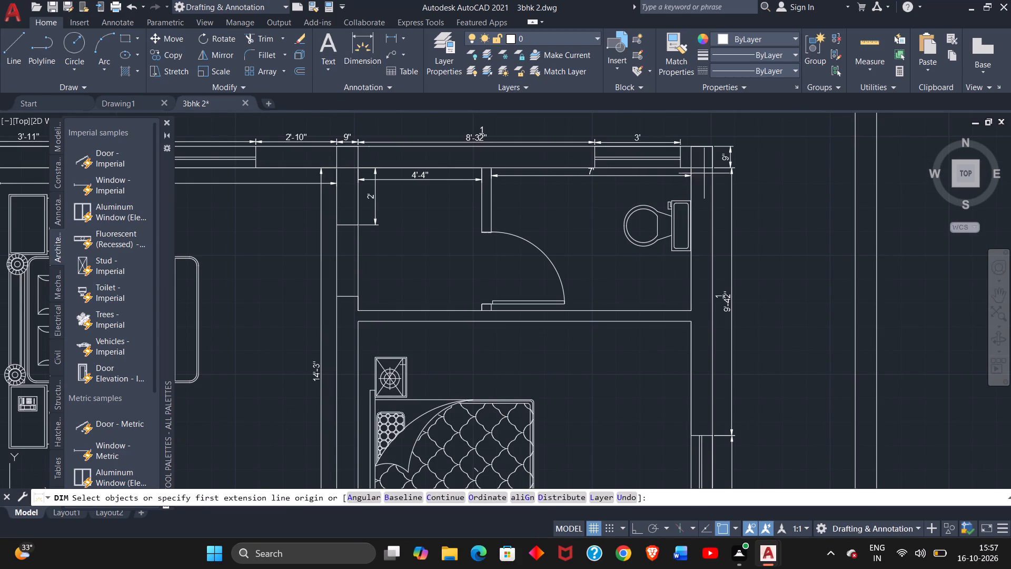
pyautogui.click(691, 168)
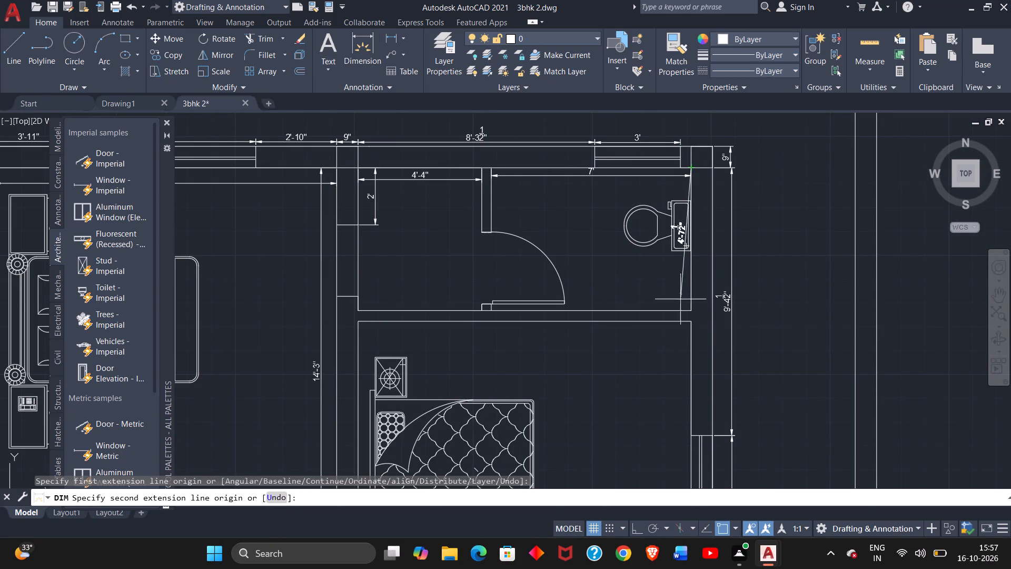
pyautogui.click(695, 309)
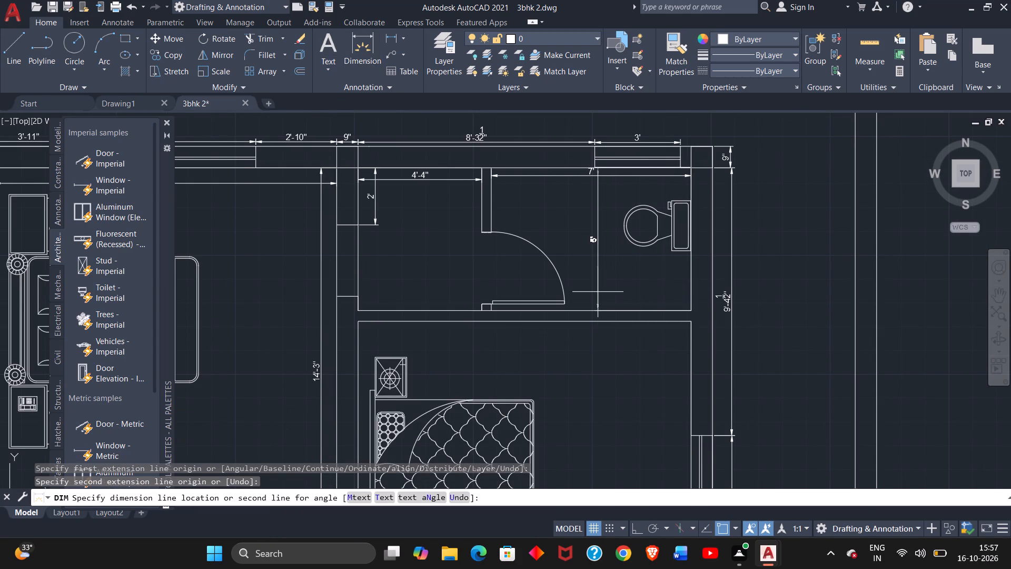
pyautogui.click(598, 292)
# Dimension the first east bedroom's inside width, placing the dimension just below the toilet partition wall.
pyautogui.scroll(-1, 609, 292)
pyautogui.moveTo(597, 342); pyautogui.dragTo(592, 298, button='middle')
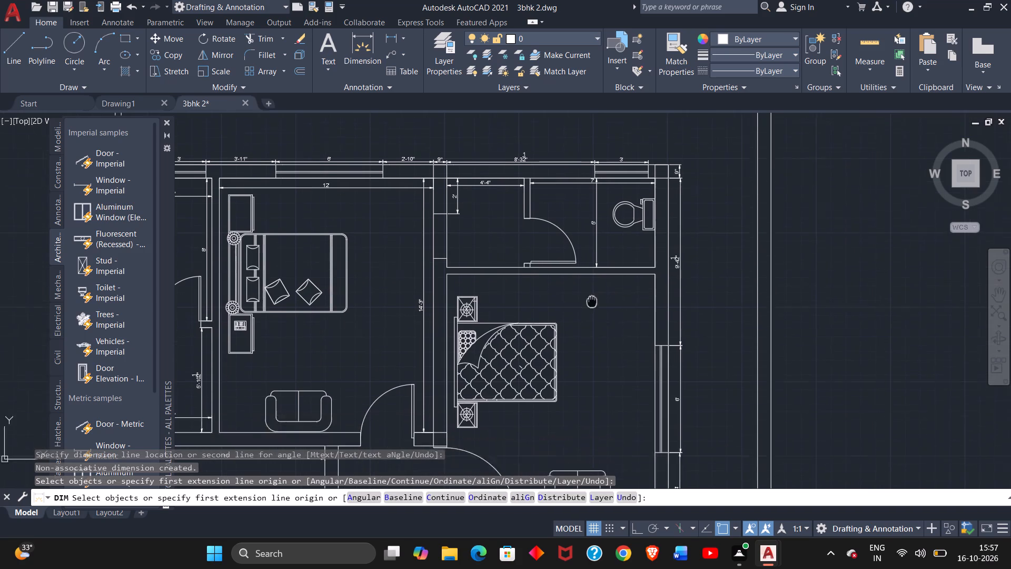
pyautogui.moveTo(592, 298); pyautogui.dragTo(593, 269, button='middle')
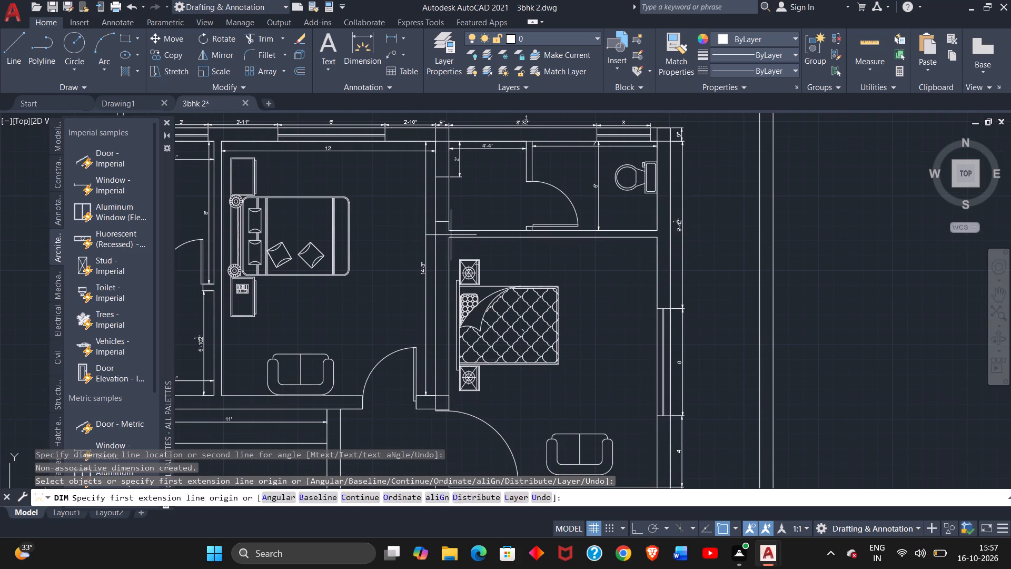
pyautogui.click(451, 237)
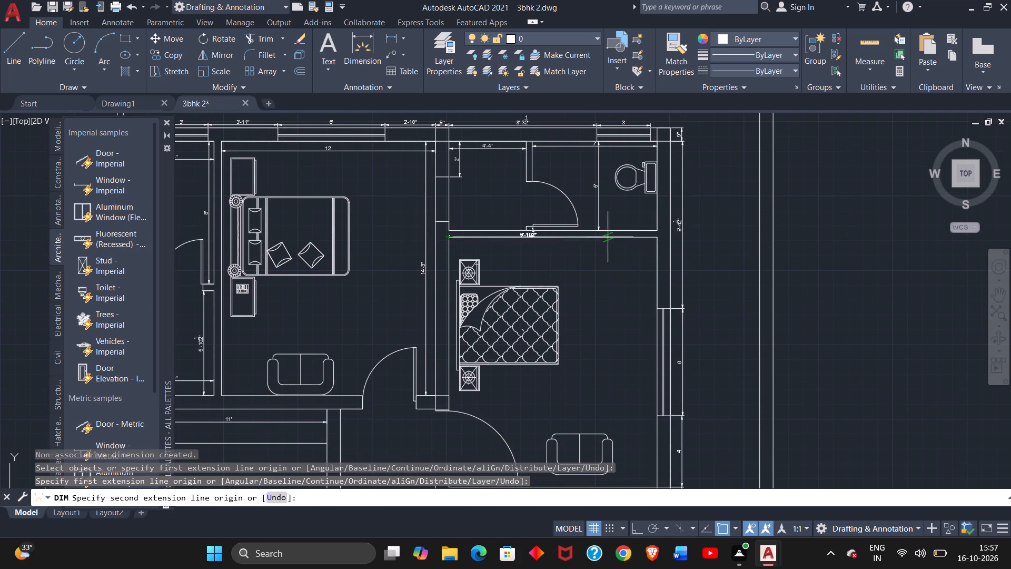
pyautogui.click(657, 239)
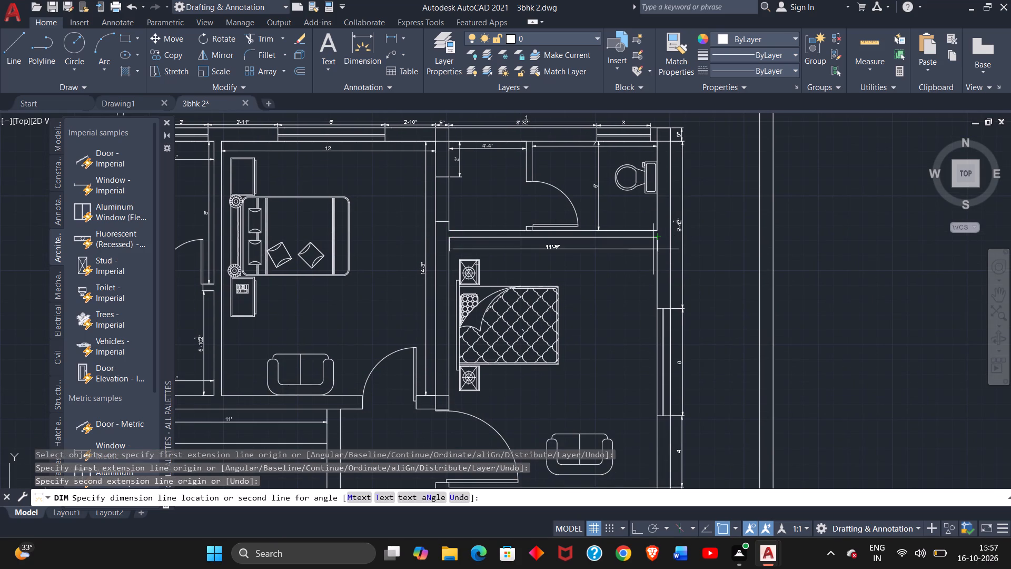
pyautogui.click(653, 249)
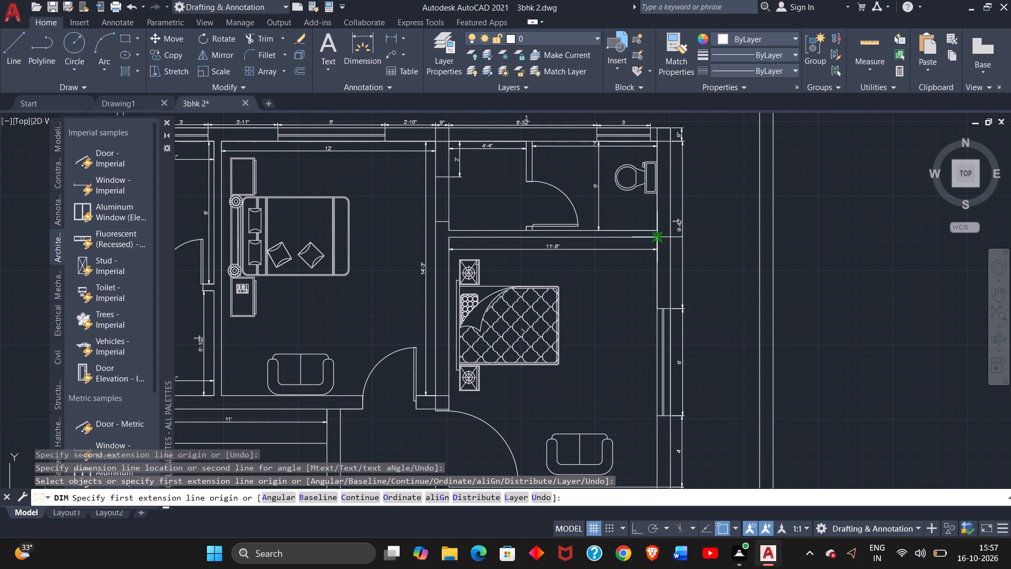
# Dimension the first east bedroom's inside length along the east wall, from the toilet partition down to the wall between the two bedrooms.
pyautogui.click(658, 237)
pyautogui.scroll(-2, 631, 361)
pyautogui.moveTo(631, 356); pyautogui.dragTo(626, 246, button='middle')
pyautogui.scroll(1, 630, 328)
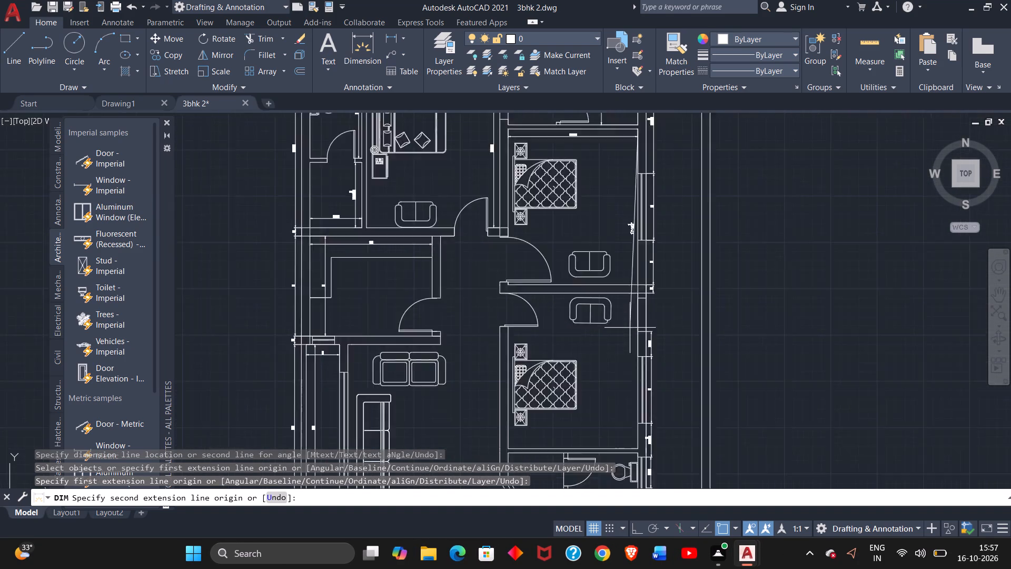
pyautogui.scroll(1, 630, 327)
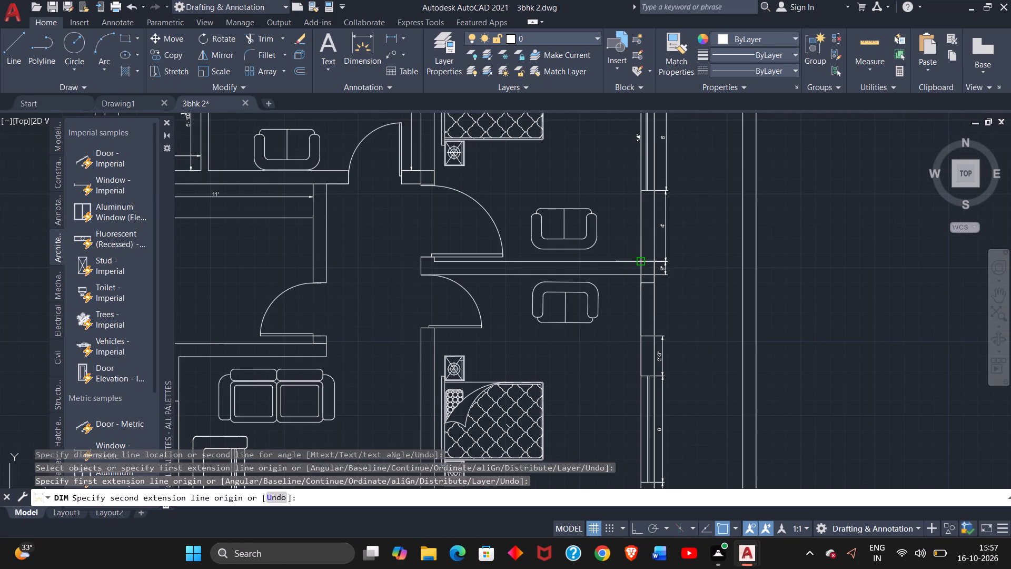
pyautogui.click(643, 263)
pyautogui.click(627, 245)
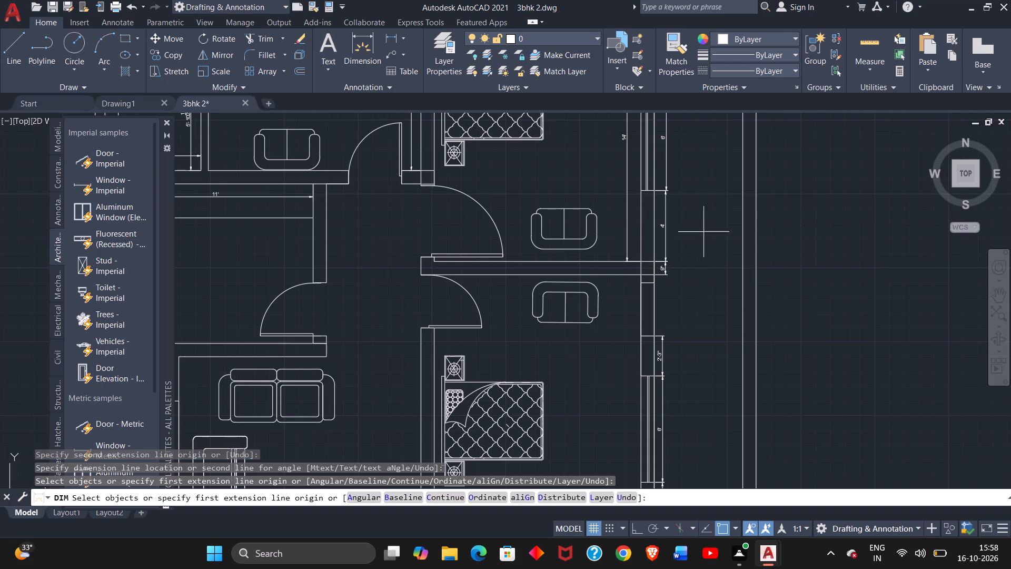
# Dimension the short inner east wall section from the bedroom partition's lower face to the wall joint just below it.
pyautogui.click(643, 276)
pyautogui.click(643, 287)
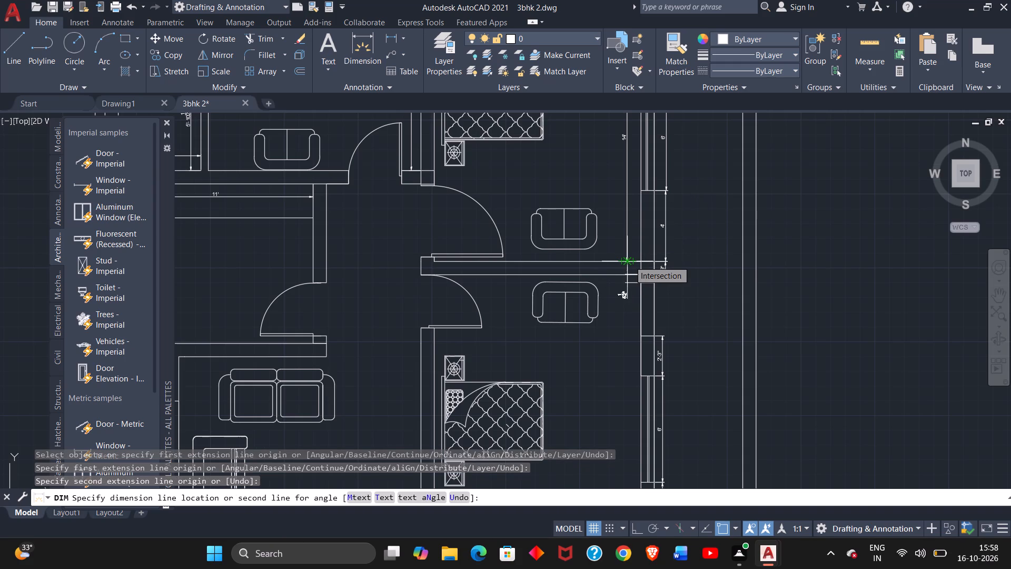
pyautogui.scroll(3, 623, 276)
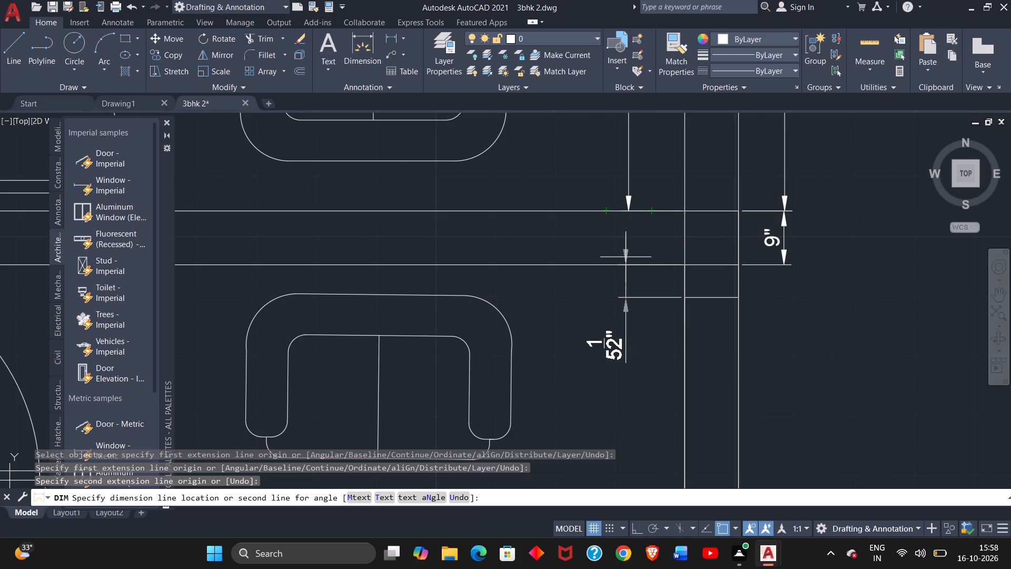
pyautogui.click(625, 266)
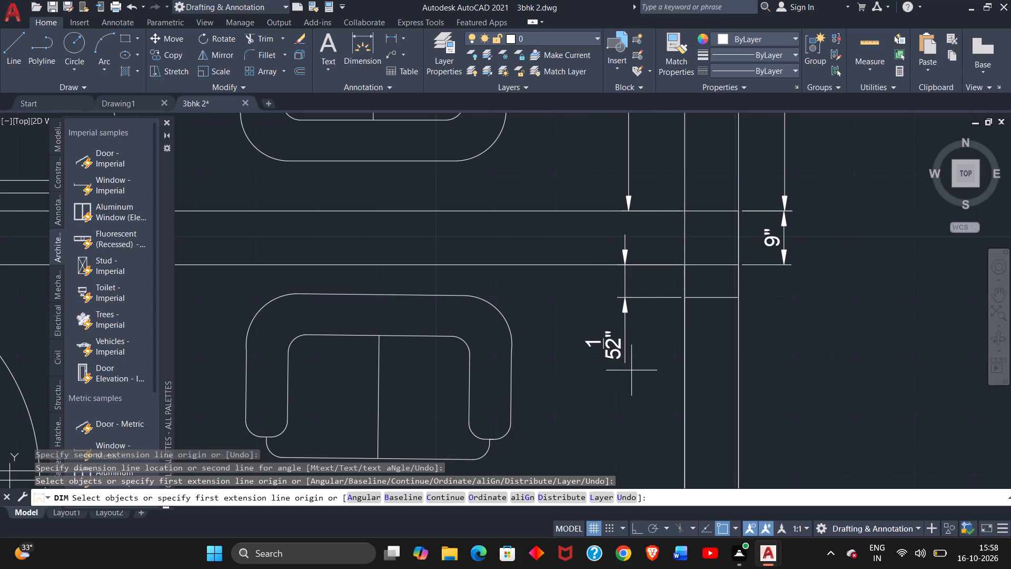
# Dimension the inner east wall section between the two wall joints above the second bedroom's window, aligned with the short dimension above.
pyautogui.scroll(-1, 632, 369)
pyautogui.moveTo(631, 359); pyautogui.dragTo(610, 333, button='middle')
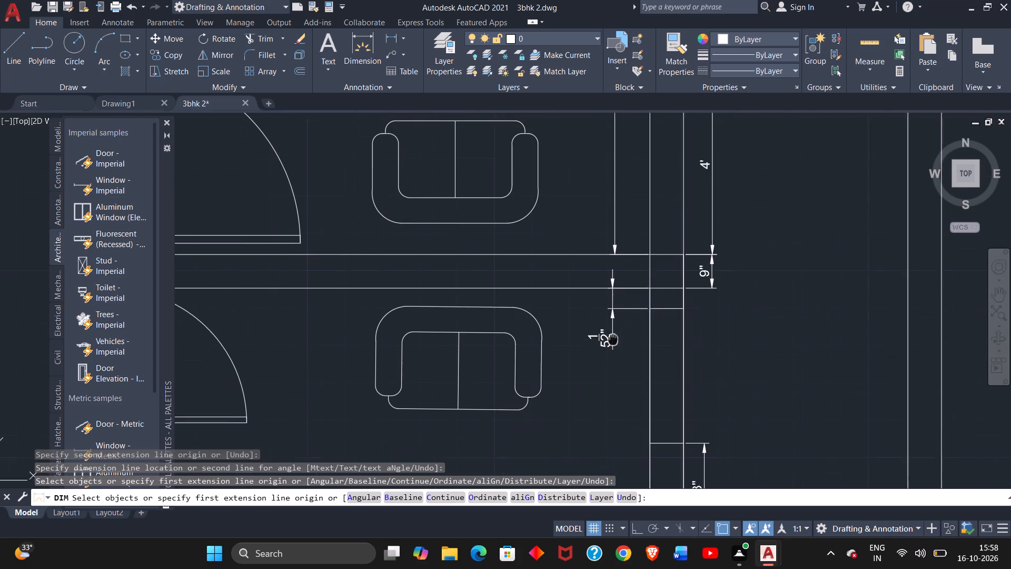
pyautogui.moveTo(610, 333); pyautogui.dragTo(585, 246, button='middle')
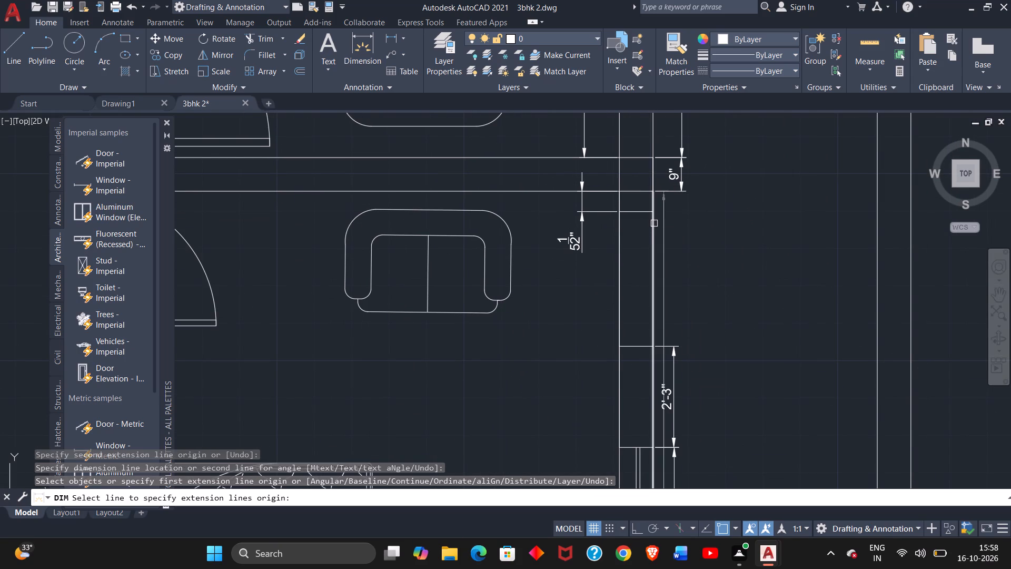
pyautogui.doubleClick(619, 214)
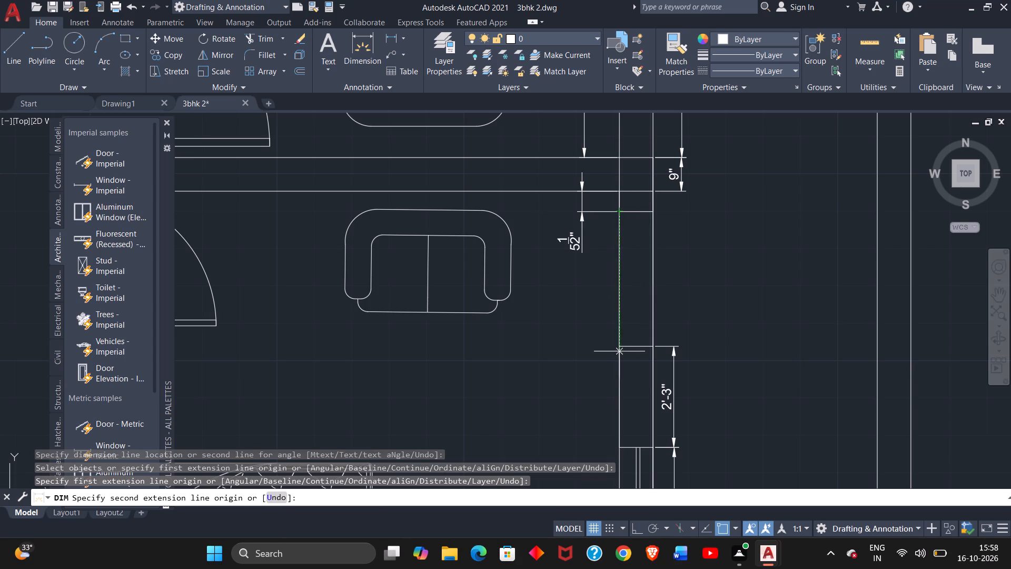
pyautogui.click(620, 348)
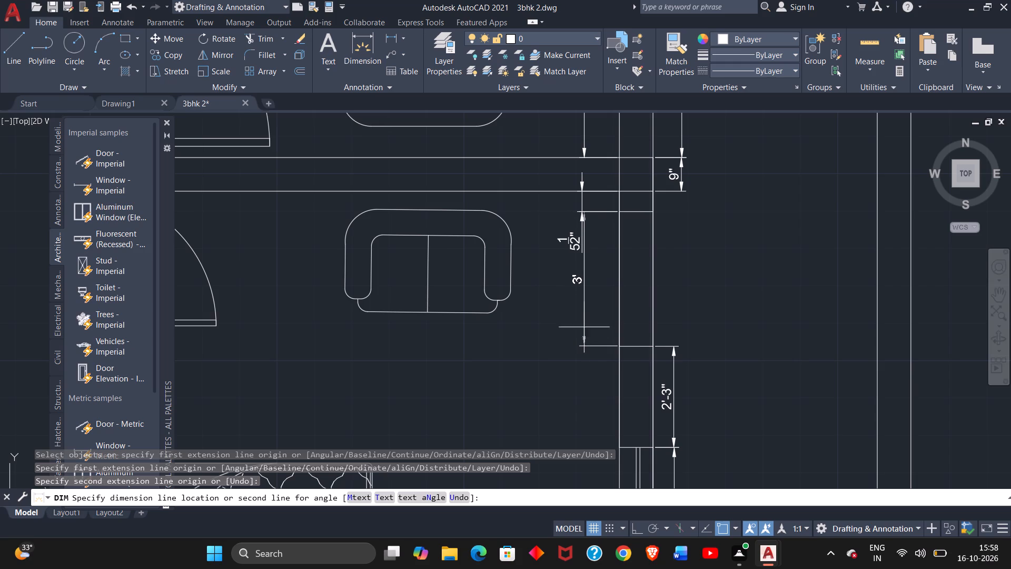
pyautogui.click(579, 210)
# Dimension the second east bedroom's upper partition from its west end to the inner east wall face, placing the dimension below the partition.
pyautogui.scroll(-1, 623, 381)
pyautogui.moveTo(614, 379); pyautogui.dragTo(599, 268, button='middle')
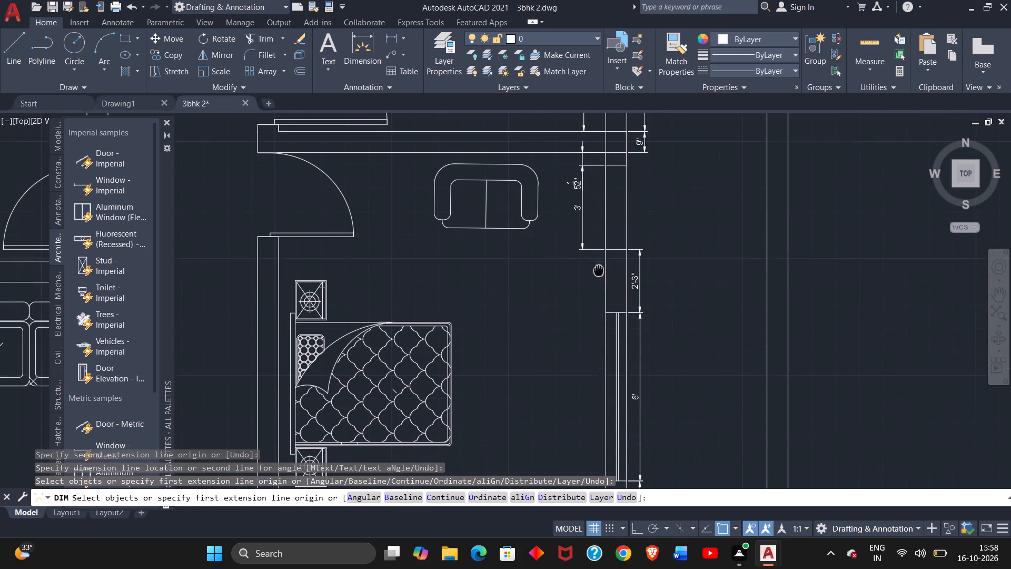
pyautogui.moveTo(599, 268); pyautogui.dragTo(599, 267, button='middle')
pyautogui.scroll(-3, 542, 326)
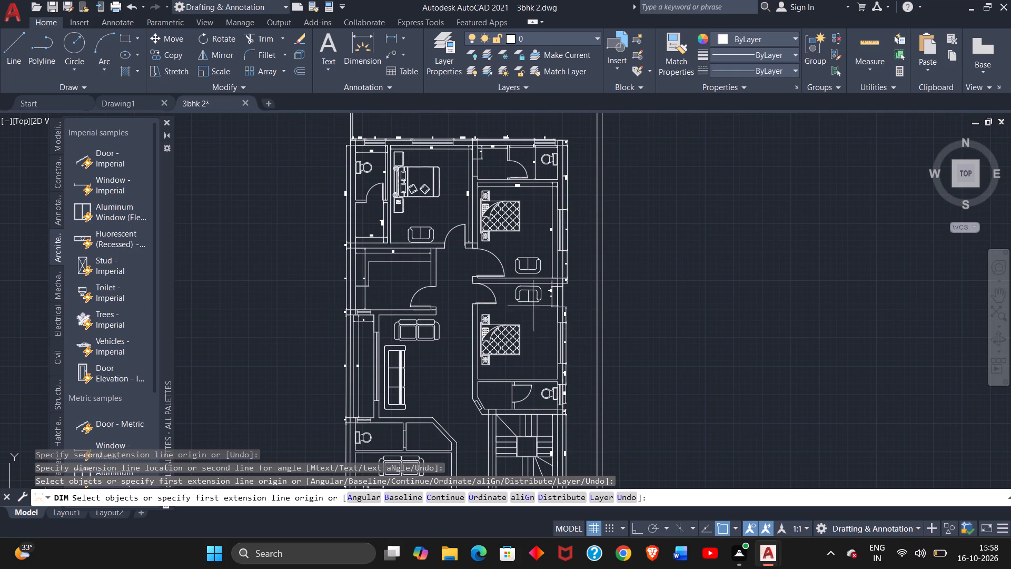
pyautogui.scroll(2, 490, 261)
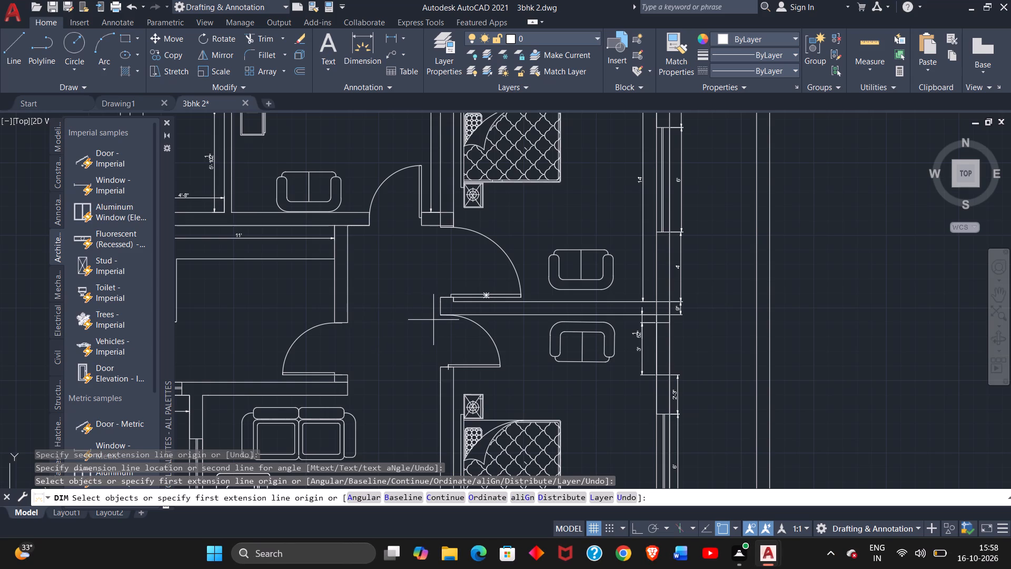
pyautogui.click(440, 316)
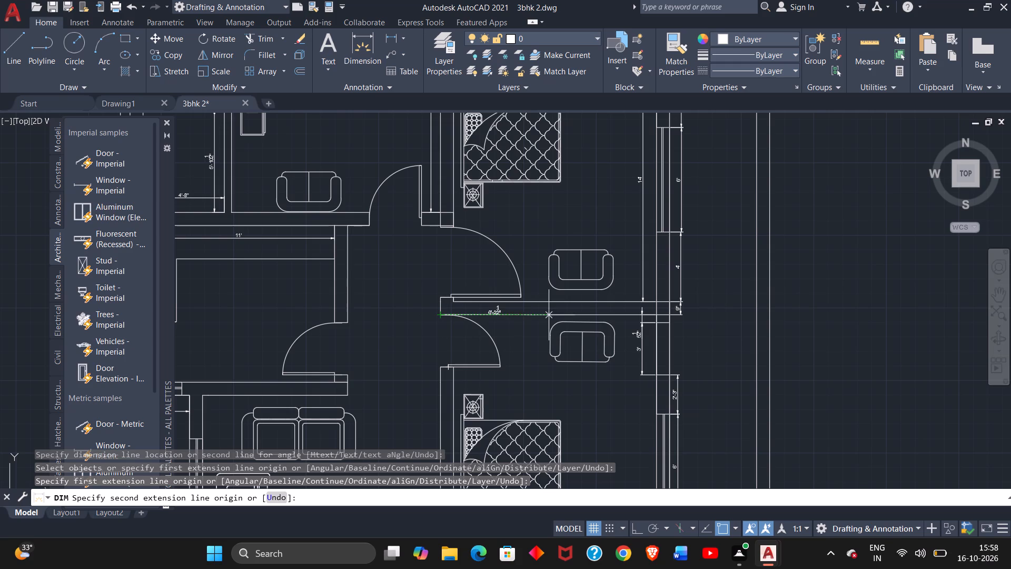
pyautogui.scroll(3, 637, 315)
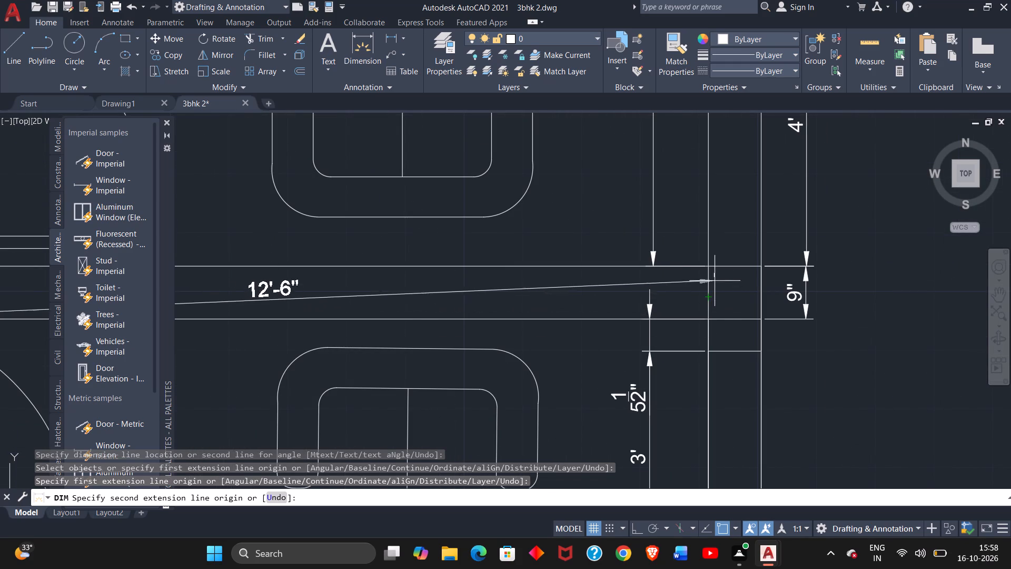
pyautogui.doubleClick(708, 321)
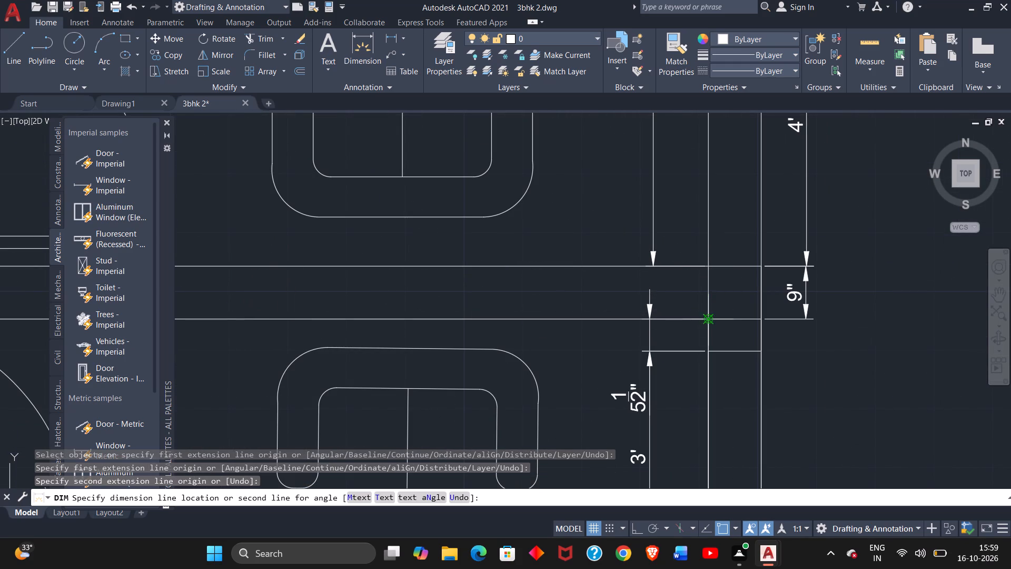
pyautogui.scroll(-1, 678, 388)
pyautogui.moveTo(676, 388); pyautogui.dragTo(747, 390, button='middle')
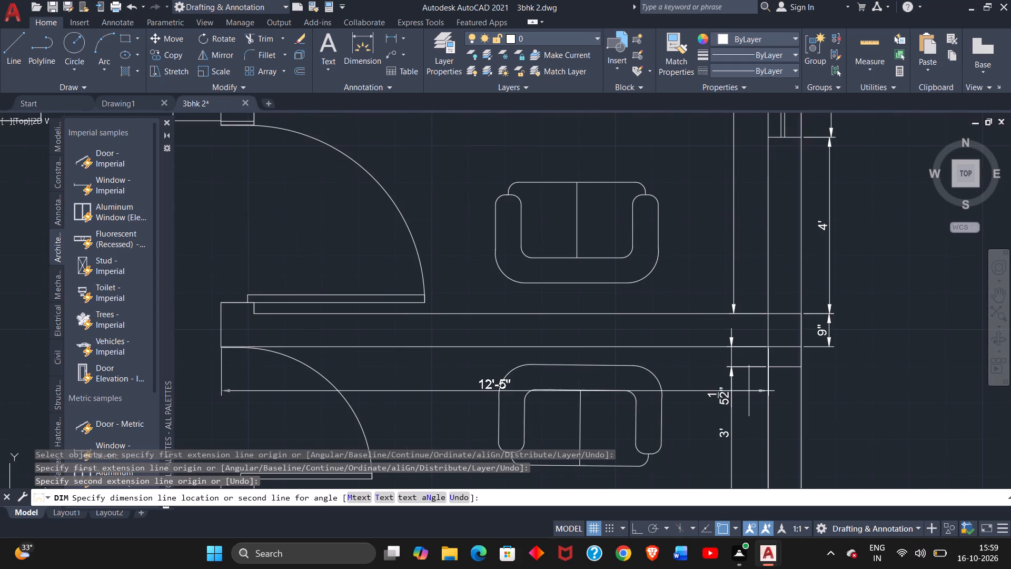
pyautogui.click(749, 390)
# Dimension the second east bedroom's inside length from the toilet partition up to the bedroom partition, placing the dimension inside the room.
pyautogui.scroll(-1, 627, 439)
pyautogui.moveTo(625, 434); pyautogui.dragTo(651, 292, button='middle')
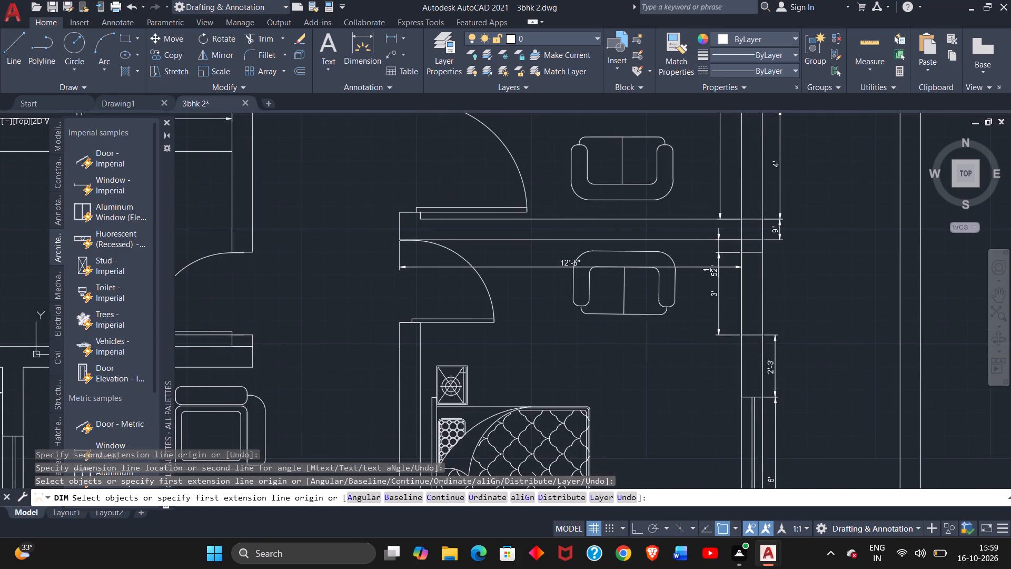
pyautogui.scroll(-2, 660, 367)
pyautogui.moveTo(664, 366); pyautogui.dragTo(655, 276, button='middle')
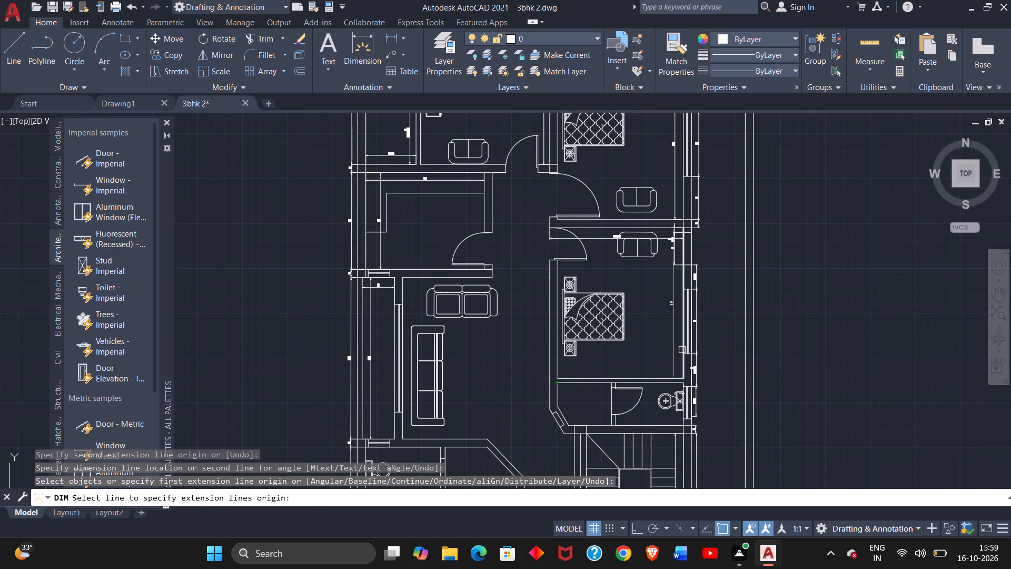
pyautogui.click(682, 377)
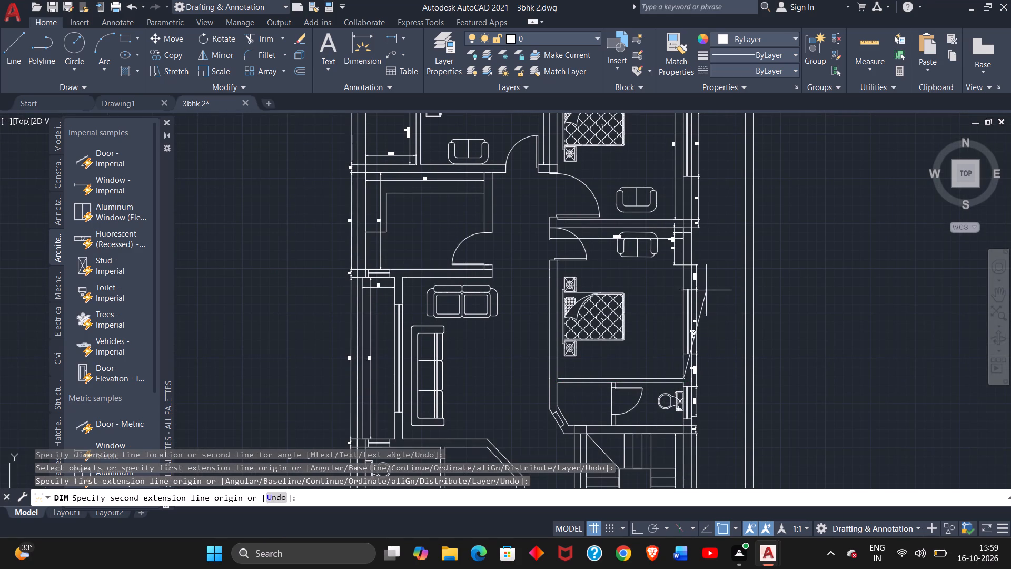
pyautogui.scroll(3, 691, 238)
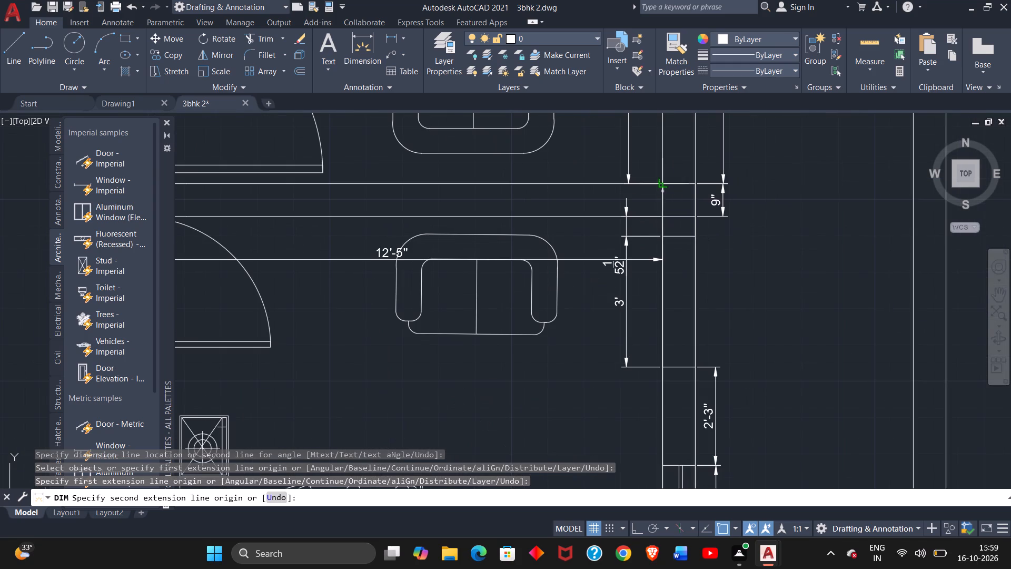
pyautogui.click(663, 214)
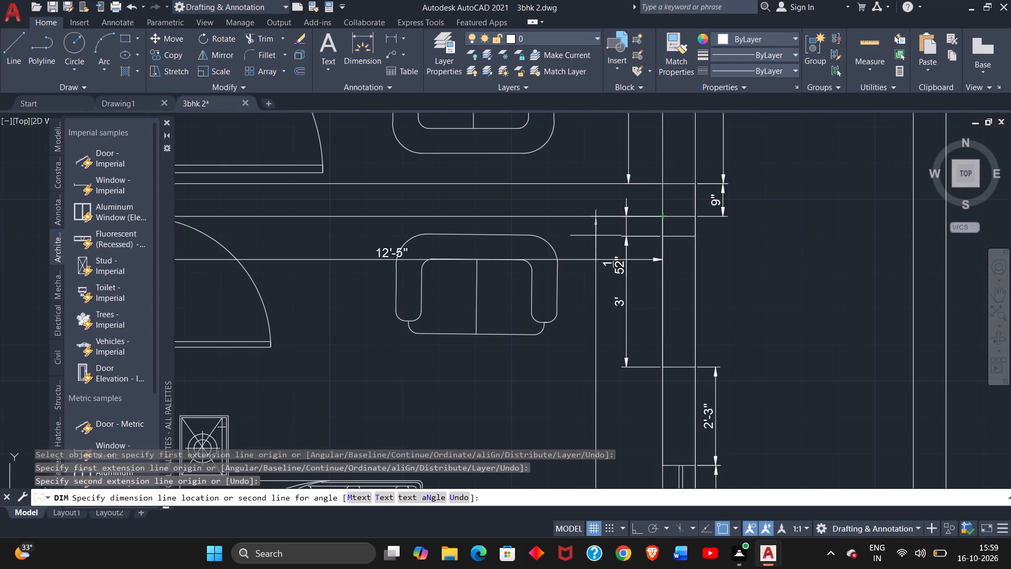
pyautogui.click(594, 219)
pyautogui.scroll(-2, 602, 325)
pyautogui.moveTo(785, 375); pyautogui.dragTo(785, 377, button='middle')
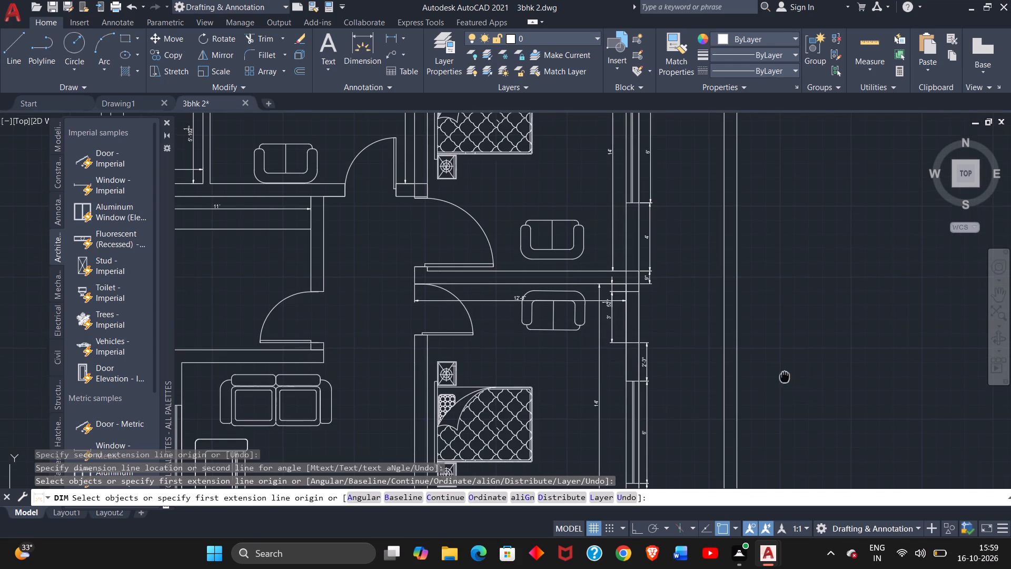
pyautogui.moveTo(785, 377); pyautogui.dragTo(787, 276, button='middle')
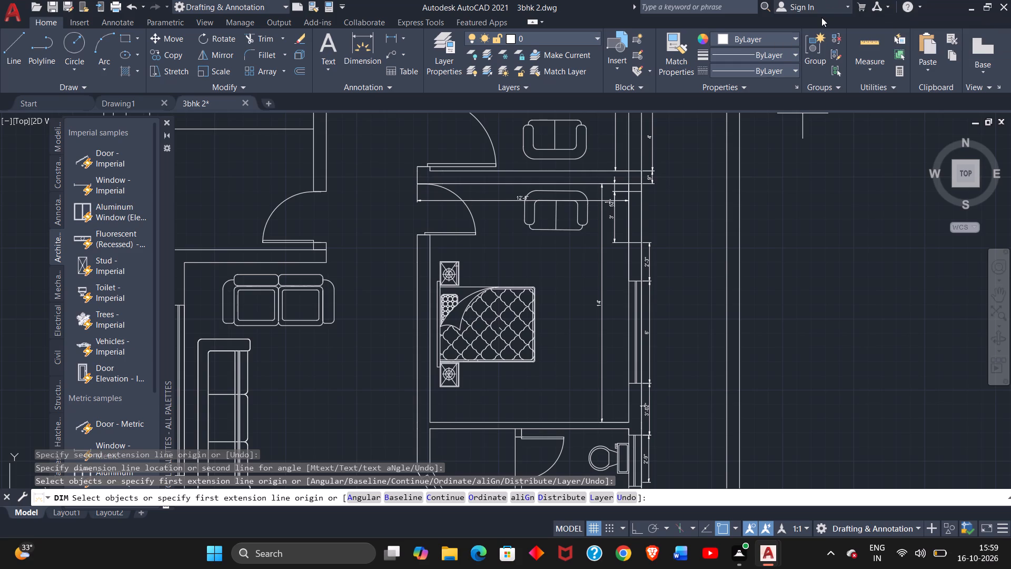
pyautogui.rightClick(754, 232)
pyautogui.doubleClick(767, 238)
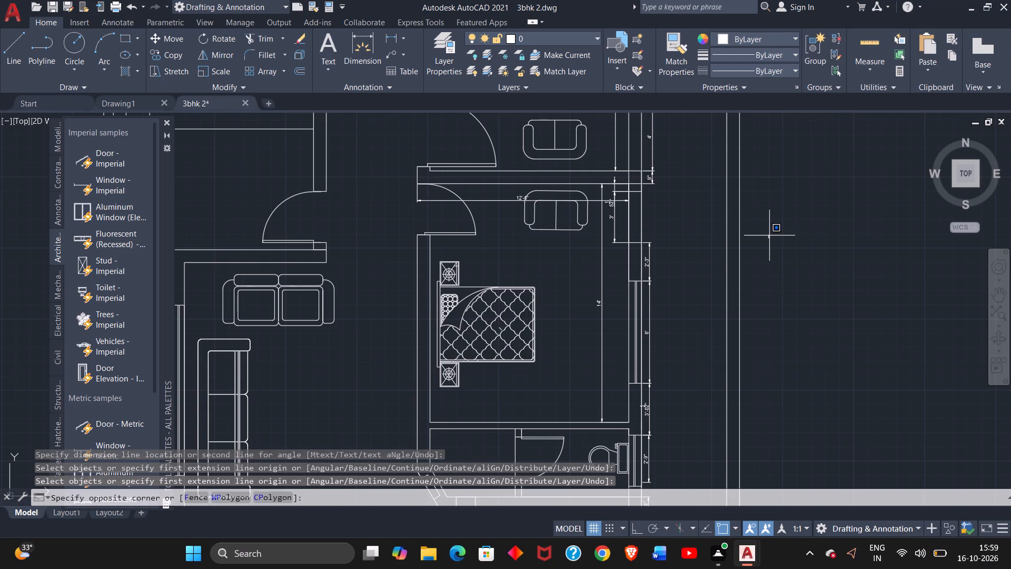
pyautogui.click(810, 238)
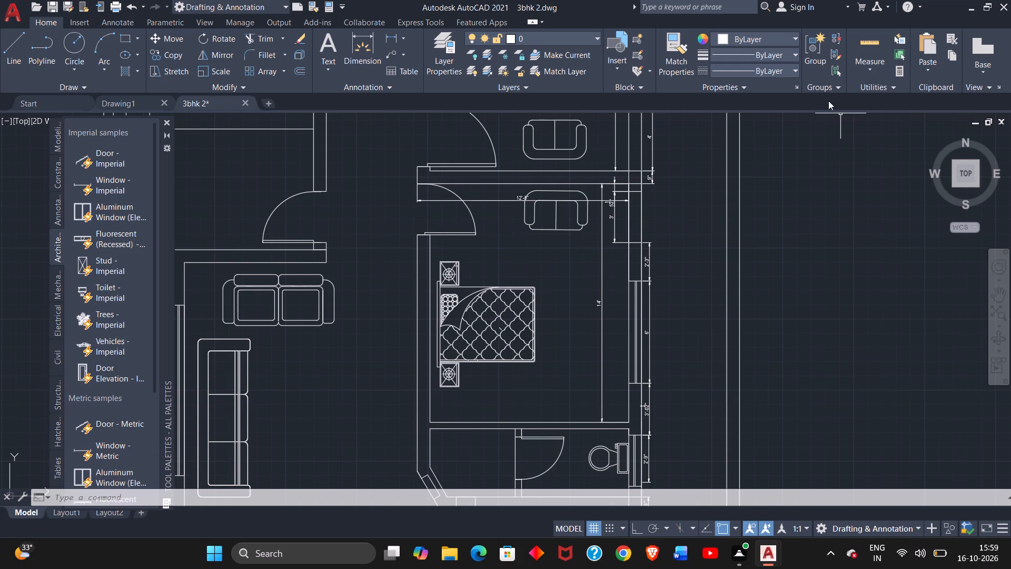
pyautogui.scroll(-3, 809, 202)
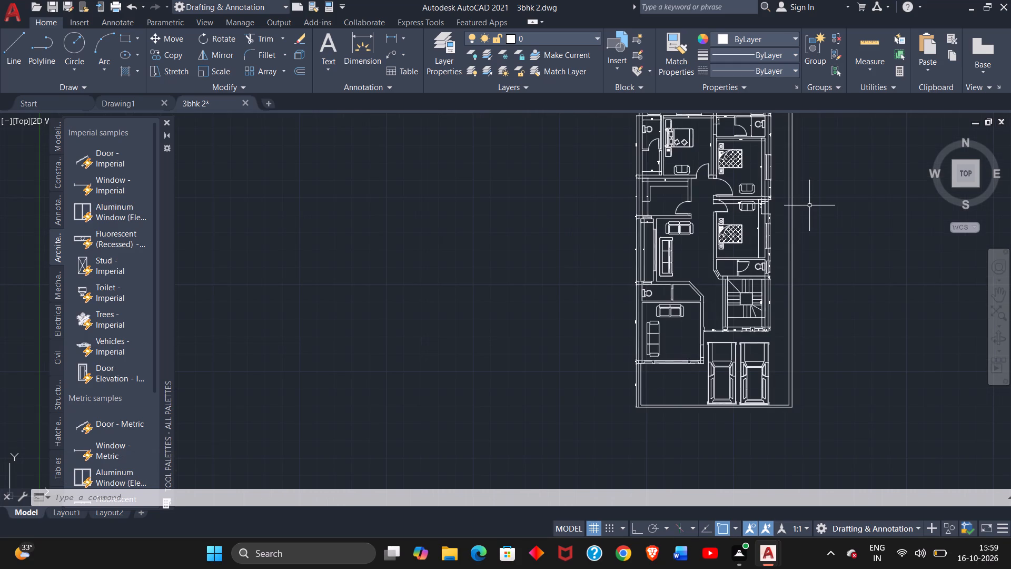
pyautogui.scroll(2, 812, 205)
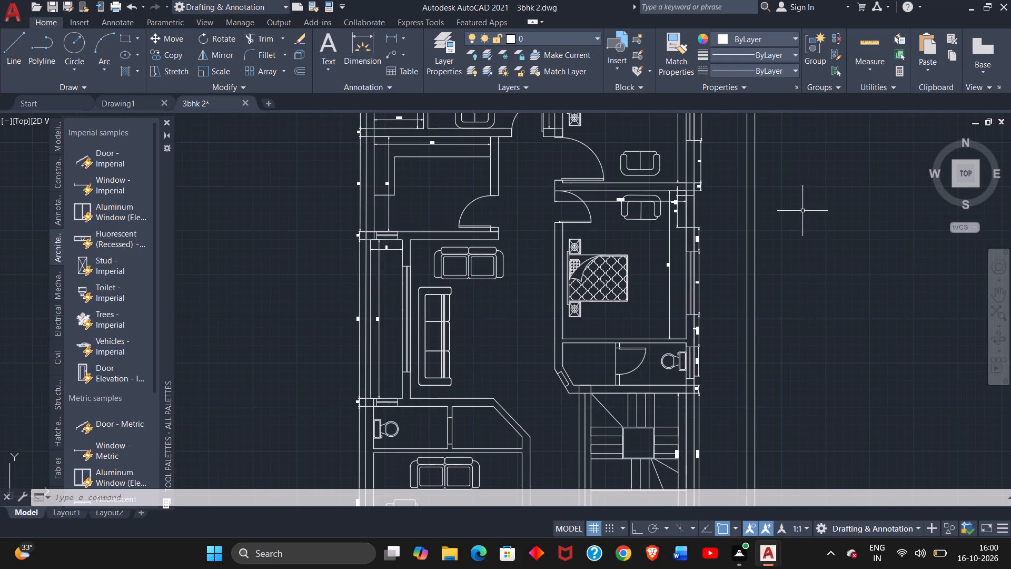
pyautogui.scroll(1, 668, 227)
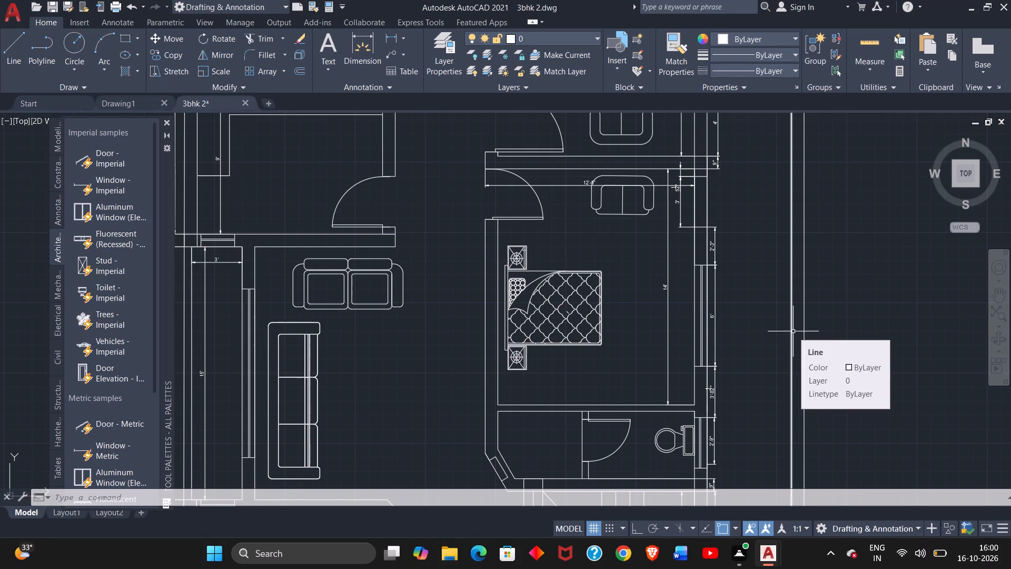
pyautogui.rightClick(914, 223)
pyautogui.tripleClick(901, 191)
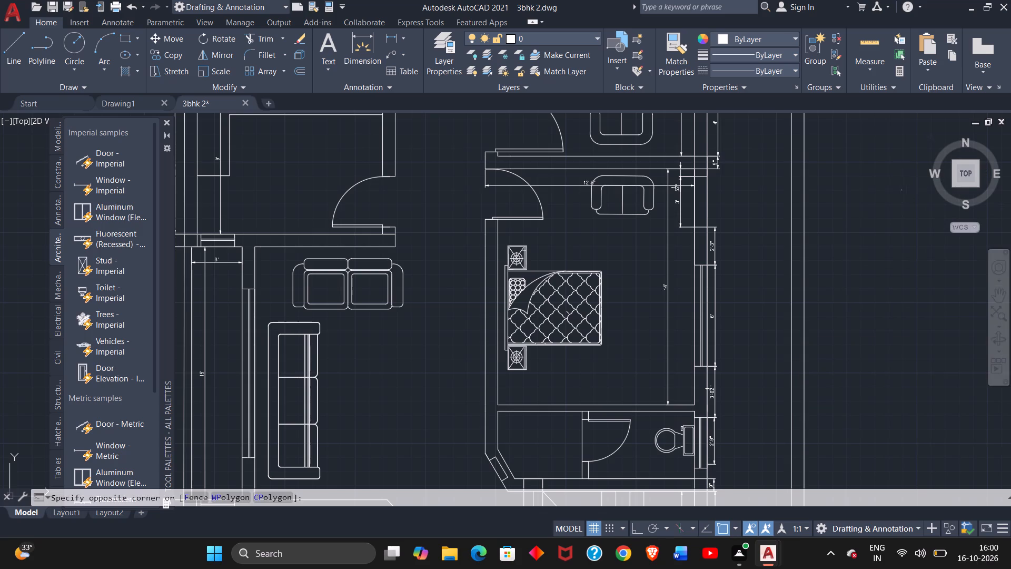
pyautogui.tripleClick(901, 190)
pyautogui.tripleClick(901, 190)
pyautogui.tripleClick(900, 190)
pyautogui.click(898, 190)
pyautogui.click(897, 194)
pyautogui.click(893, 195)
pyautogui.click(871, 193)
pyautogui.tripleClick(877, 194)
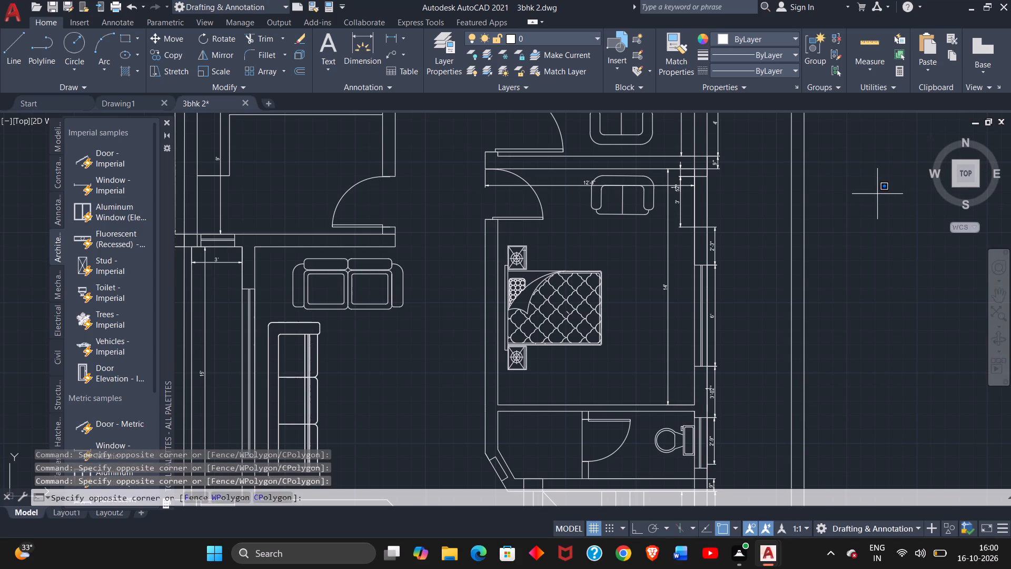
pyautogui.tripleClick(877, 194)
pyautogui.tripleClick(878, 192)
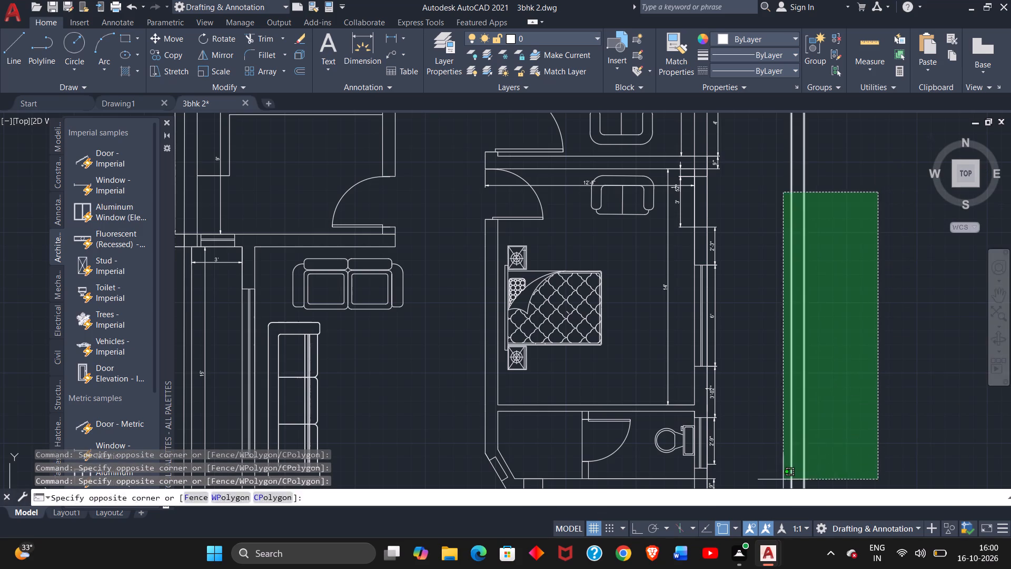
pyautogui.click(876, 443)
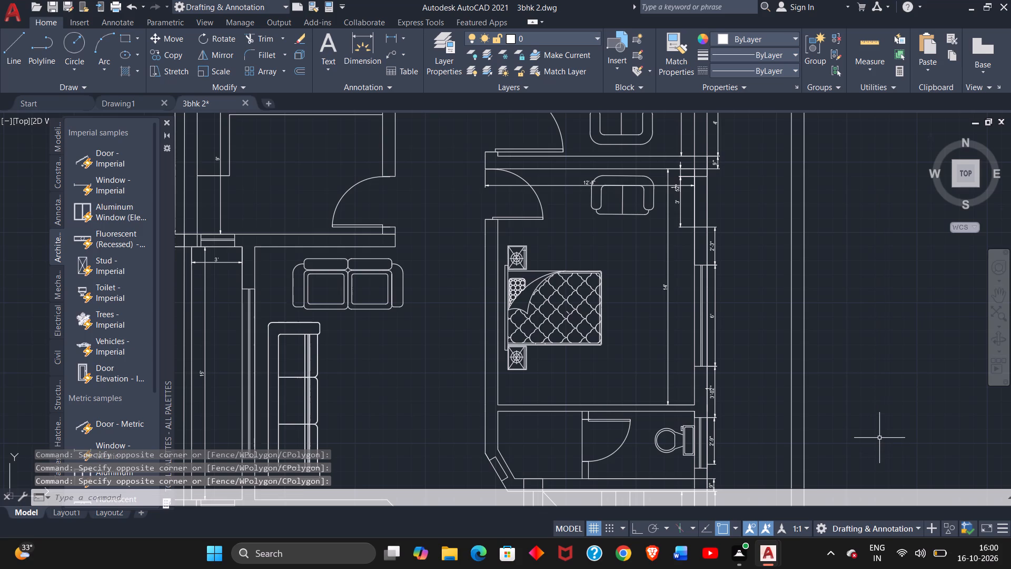
# Open the on-screen keyboard and cancel any active command or pending selection in the drawing.
pyautogui.press('ctrl+super+o')
pyautogui.press('Escape')
pyautogui.press('Escape')
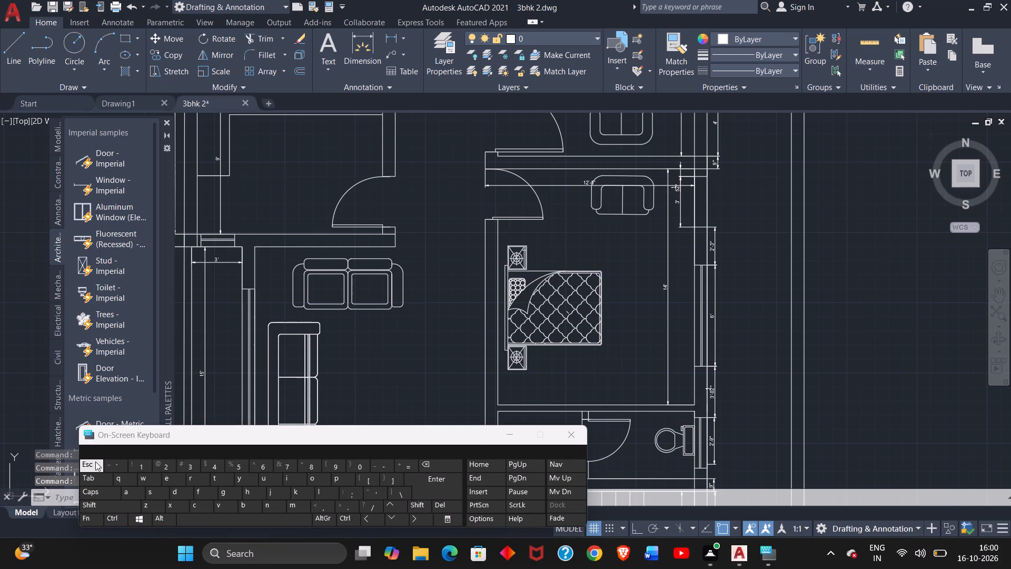
pyautogui.press('Escape')
pyautogui.press('Escape')
pyautogui.press('Escape')
pyautogui.press('Escape')
pyautogui.press('Escape')
pyautogui.press('Escape')
pyautogui.press('Escape')
pyautogui.press('Escape')
pyautogui.press('Escape')
pyautogui.press('Escape')
pyautogui.press('Escape')
pyautogui.press('Escape')
pyautogui.press('Escape')
pyautogui.press('Escape')
pyautogui.press('Escape')
pyautogui.press('Escape')
pyautogui.press('Escape')
pyautogui.press('Escape')
pyautogui.press('Escape')
pyautogui.press('Escape')
pyautogui.press('Escape')
pyautogui.press('Escape')
pyautogui.press('Escape')
pyautogui.press('Escape')
pyautogui.press('Escape')
pyautogui.press('Escape')
pyautogui.press('Escape')
pyautogui.press('Escape')
pyautogui.press('Escape')
pyautogui.press('Escape')
pyautogui.press('Escape')
pyautogui.press('Escape')
pyautogui.press('Escape')
pyautogui.press('Escape')
pyautogui.press('Escape')
pyautogui.press('Escape')
pyautogui.press('Escape')
pyautogui.press('Escape')
pyautogui.press('Escape')
pyautogui.press('Escape')
pyautogui.press('Escape')
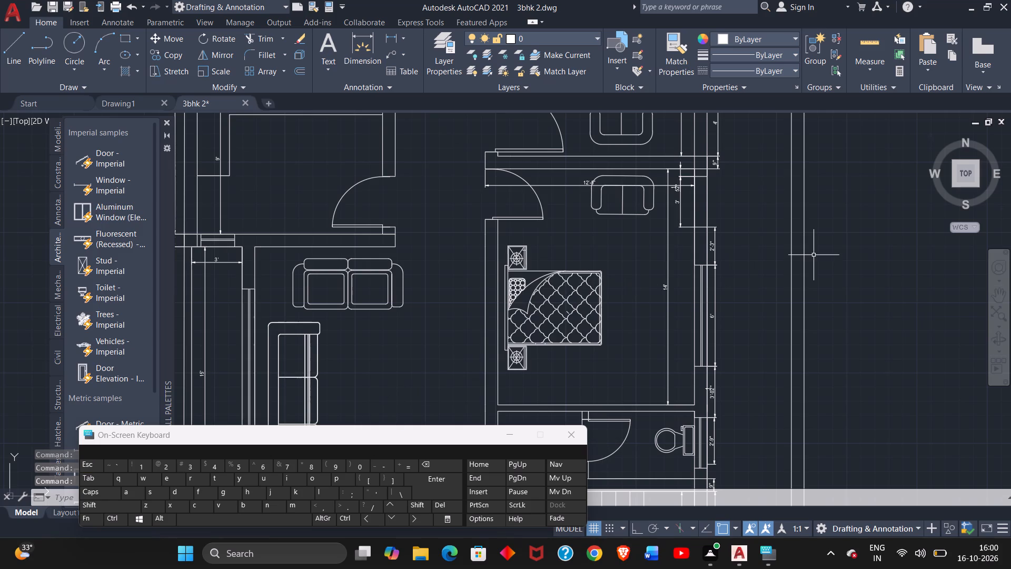
# Examine the staircase area and the existing dimensions along its east and lower walls.
pyautogui.scroll(-3, 804, 298)
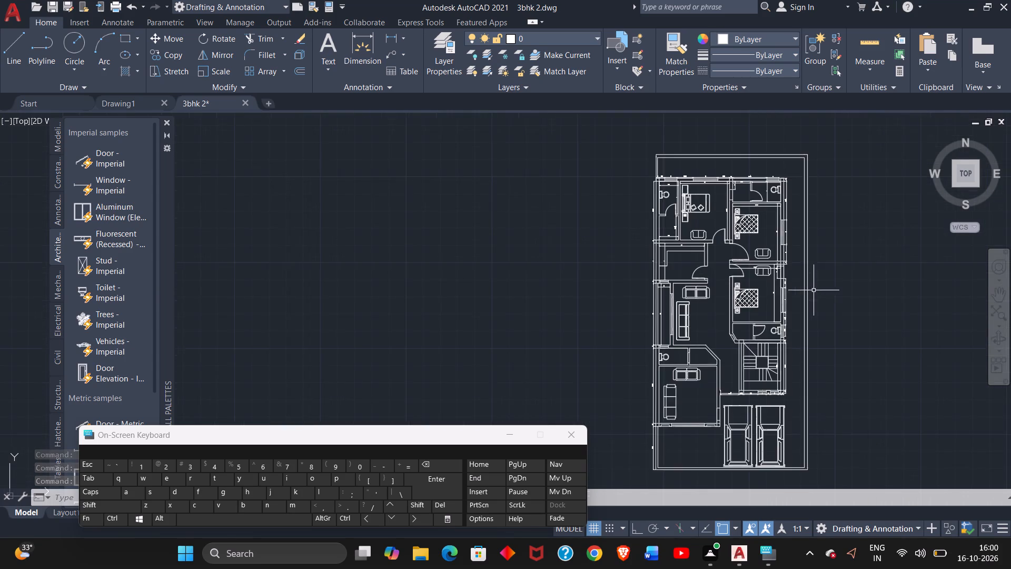
pyautogui.moveTo(811, 279); pyautogui.dragTo(761, 220, button='middle')
pyautogui.scroll(4, 705, 319)
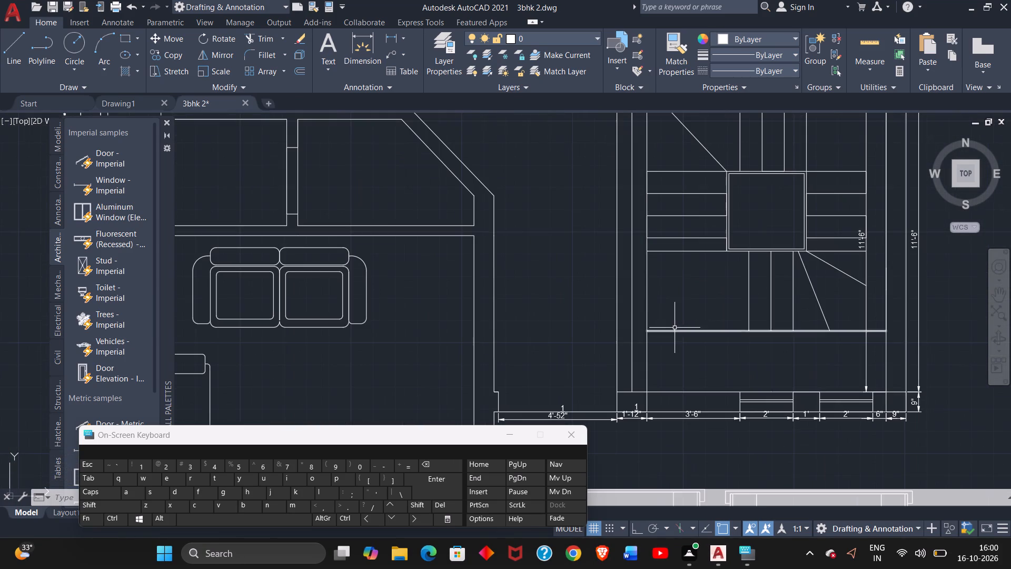
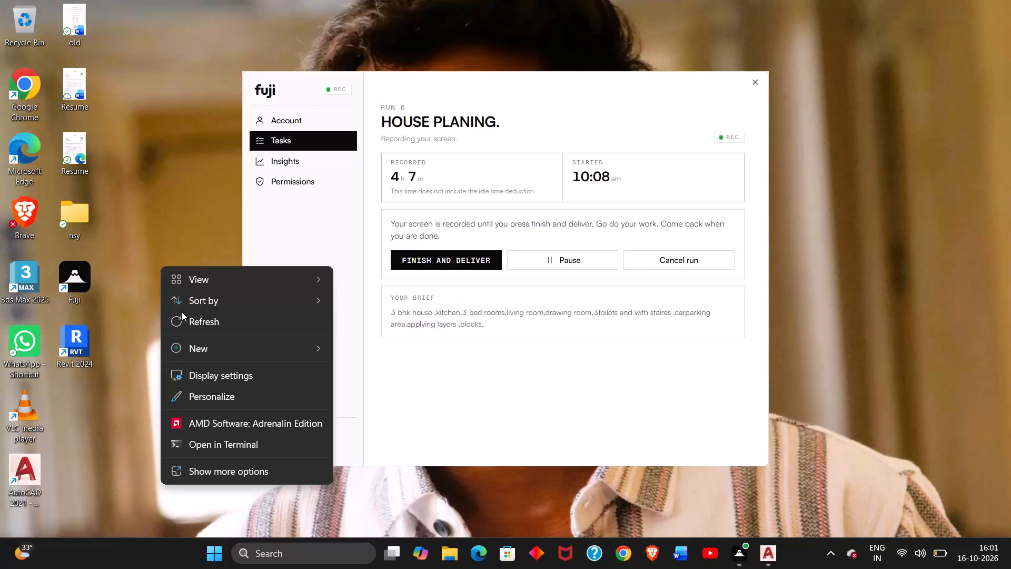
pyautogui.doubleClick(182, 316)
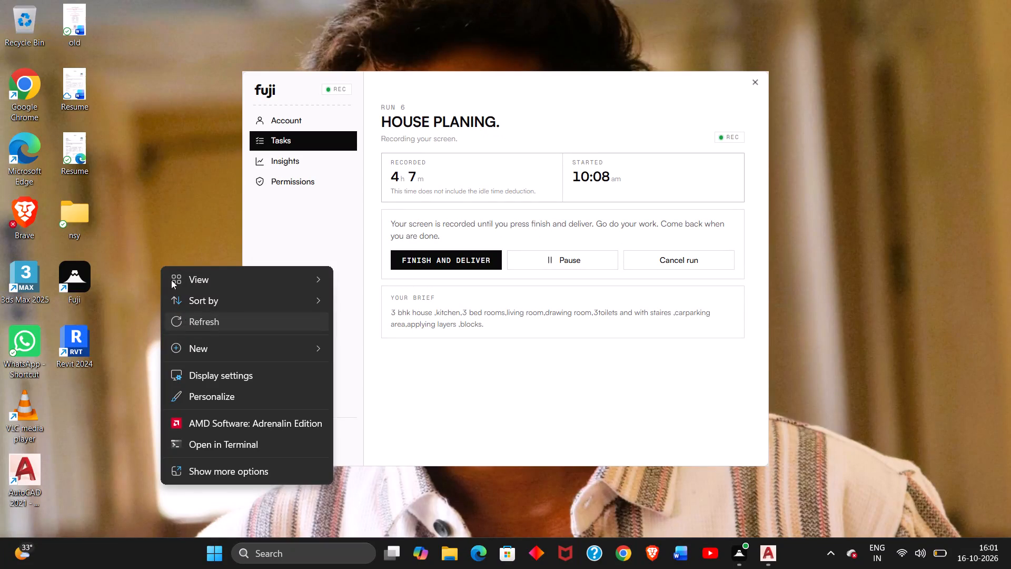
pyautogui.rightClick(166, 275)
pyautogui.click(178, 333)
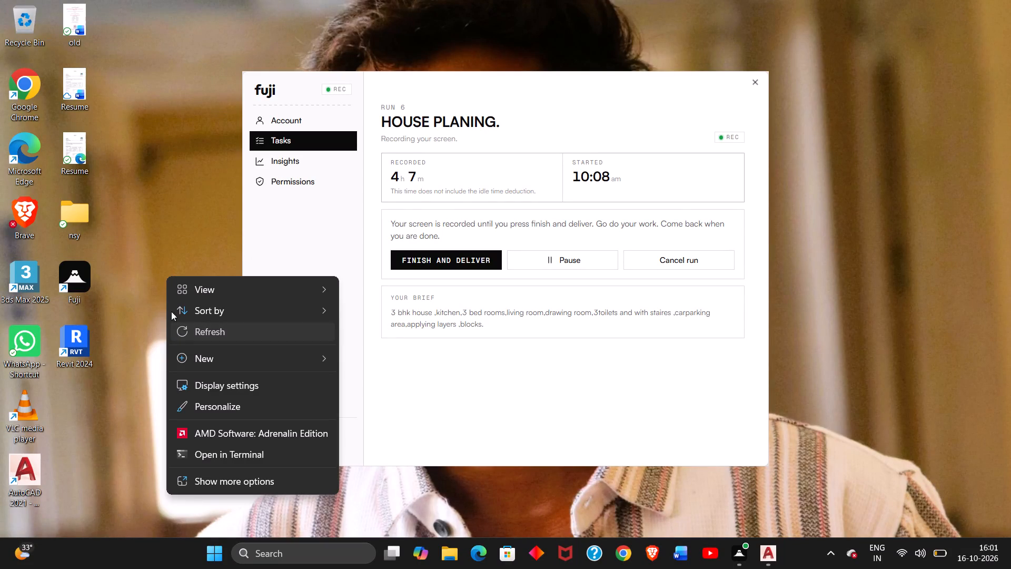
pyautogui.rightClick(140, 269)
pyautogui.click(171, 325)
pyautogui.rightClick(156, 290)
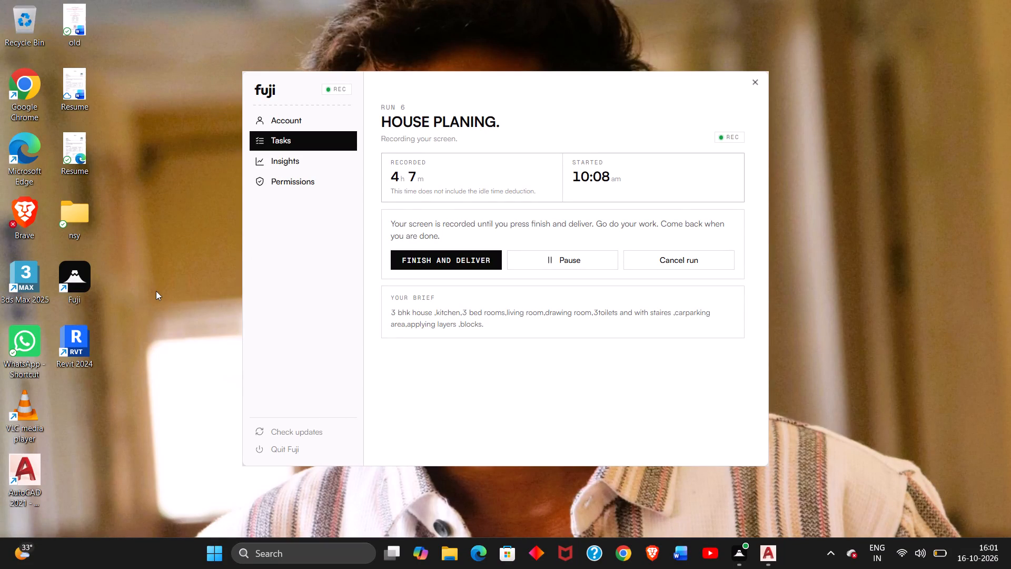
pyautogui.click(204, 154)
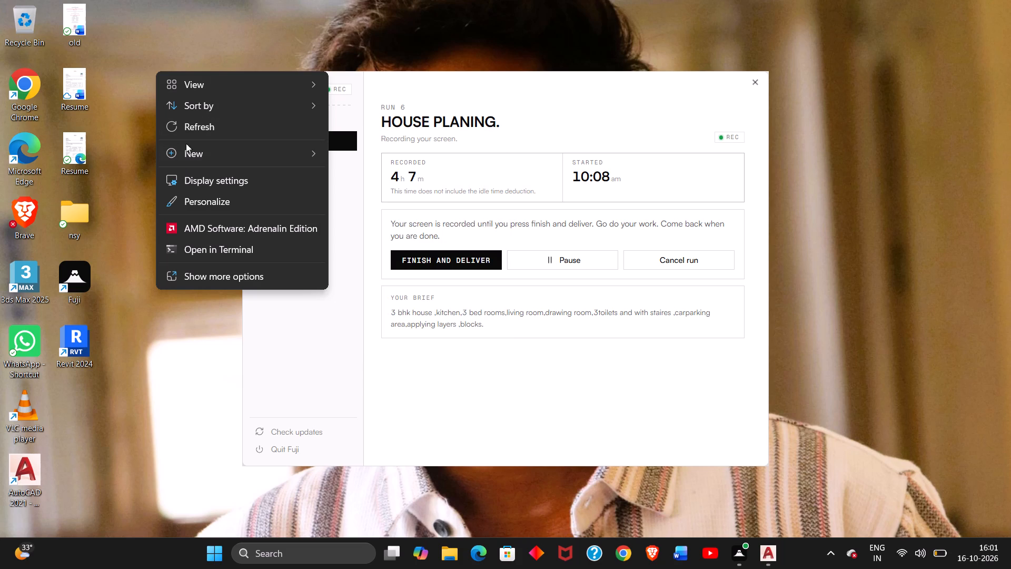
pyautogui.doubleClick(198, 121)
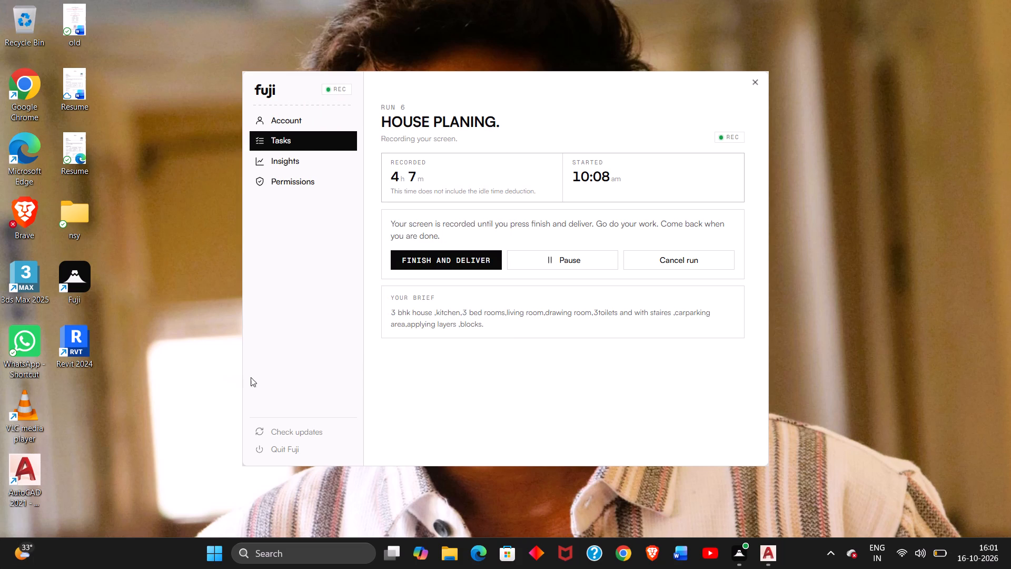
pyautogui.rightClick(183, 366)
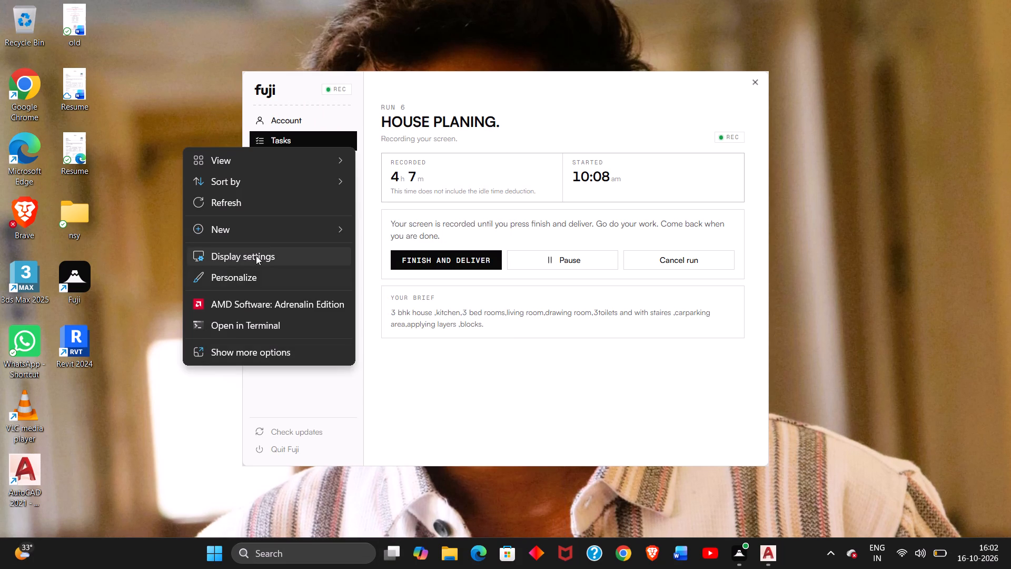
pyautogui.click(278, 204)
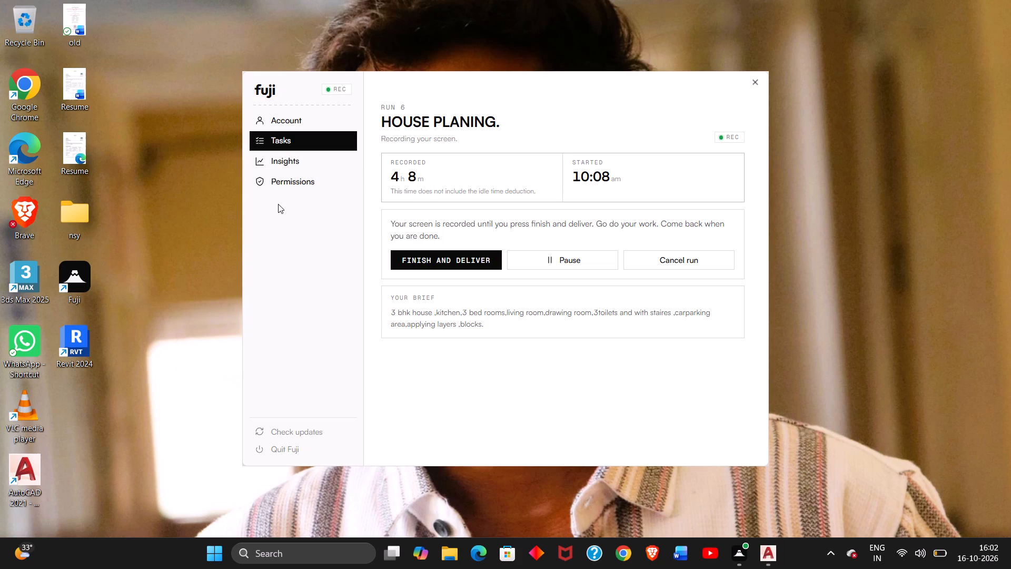
# Find the Run utility and use it to launch main.cpl, opening the Mouse Properties settings.
pyautogui.doubleClick(215, 557)
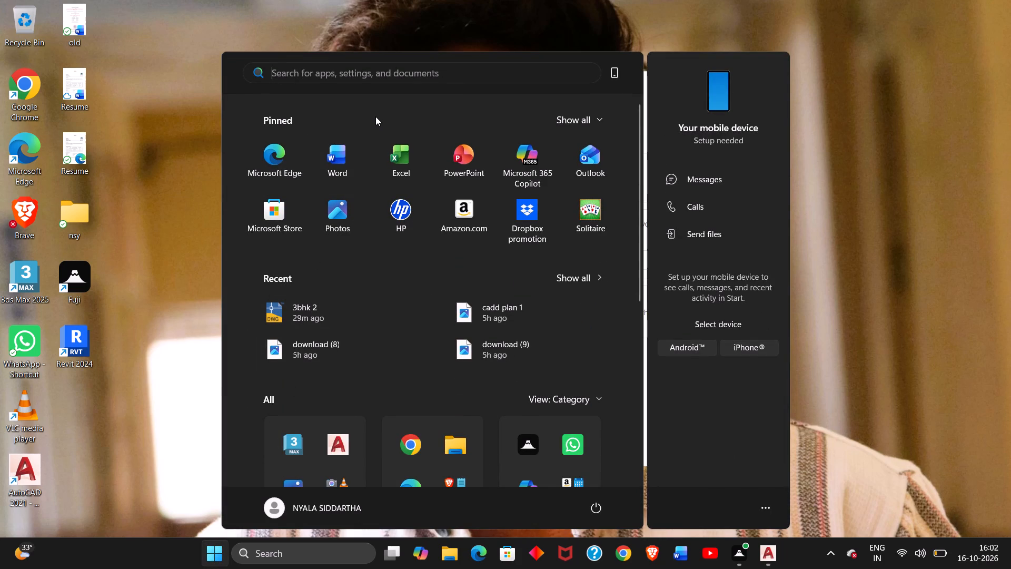
pyautogui.press('r')
pyautogui.press('u')
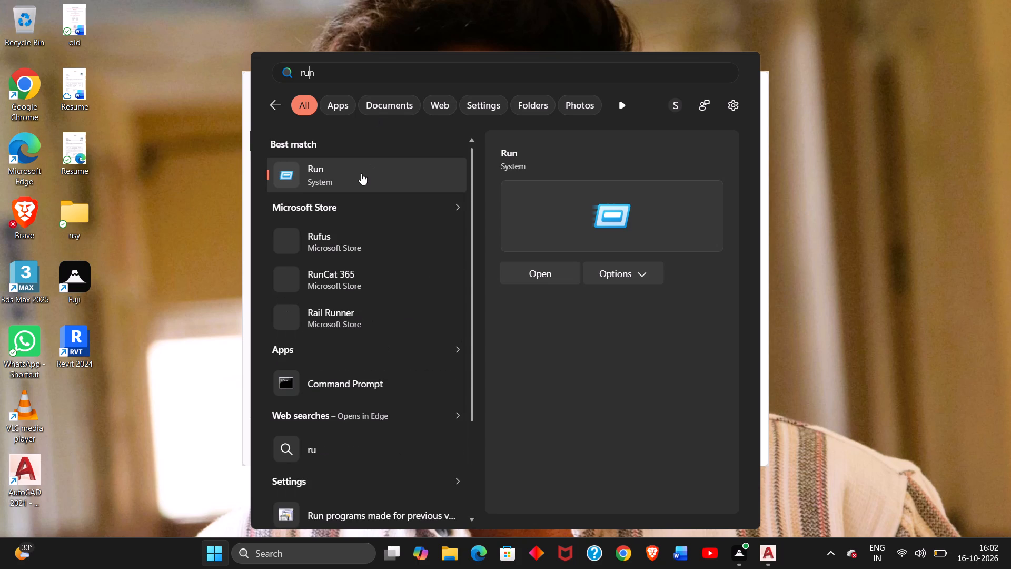
pyautogui.doubleClick(361, 173)
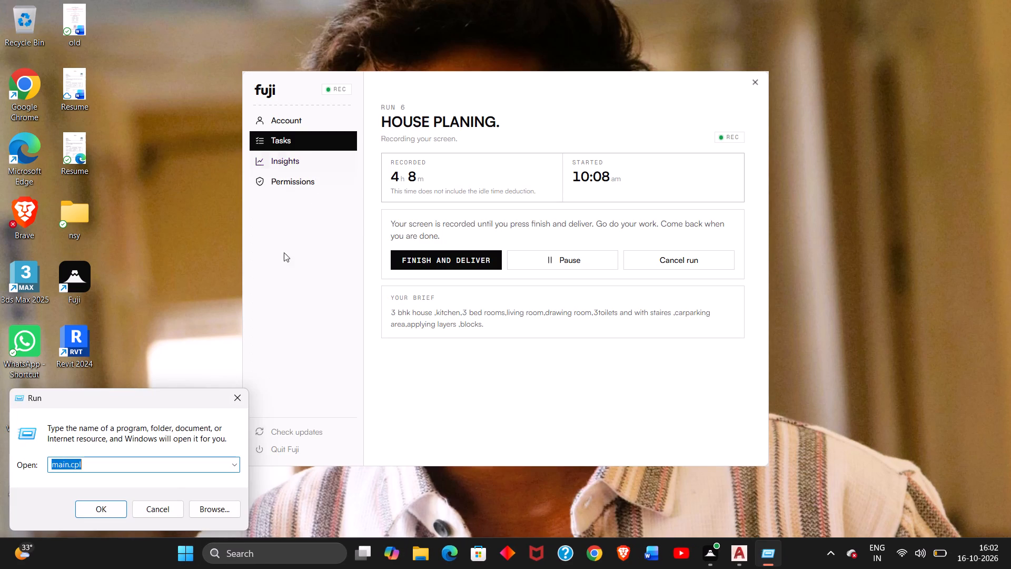
pyautogui.click(111, 509)
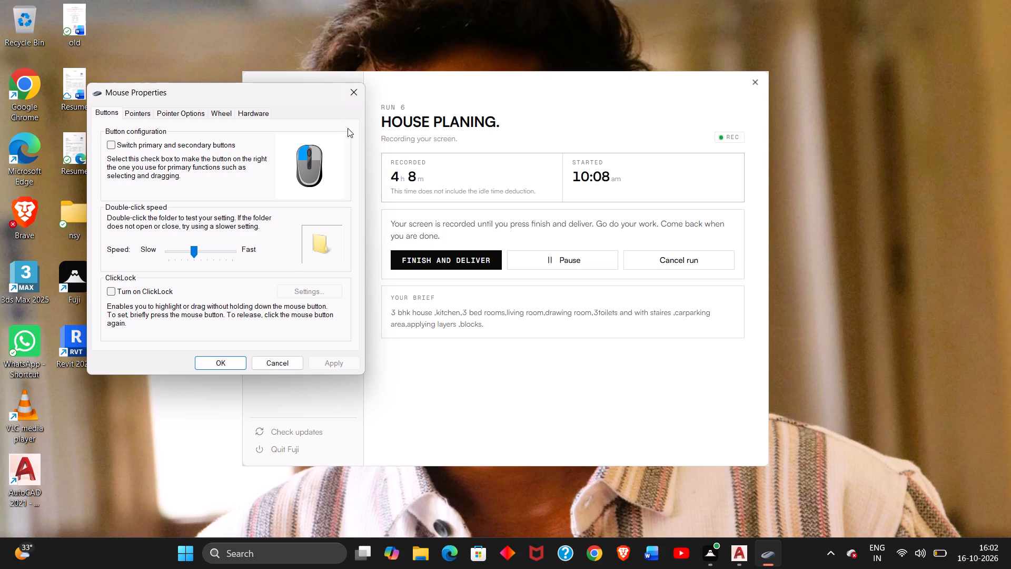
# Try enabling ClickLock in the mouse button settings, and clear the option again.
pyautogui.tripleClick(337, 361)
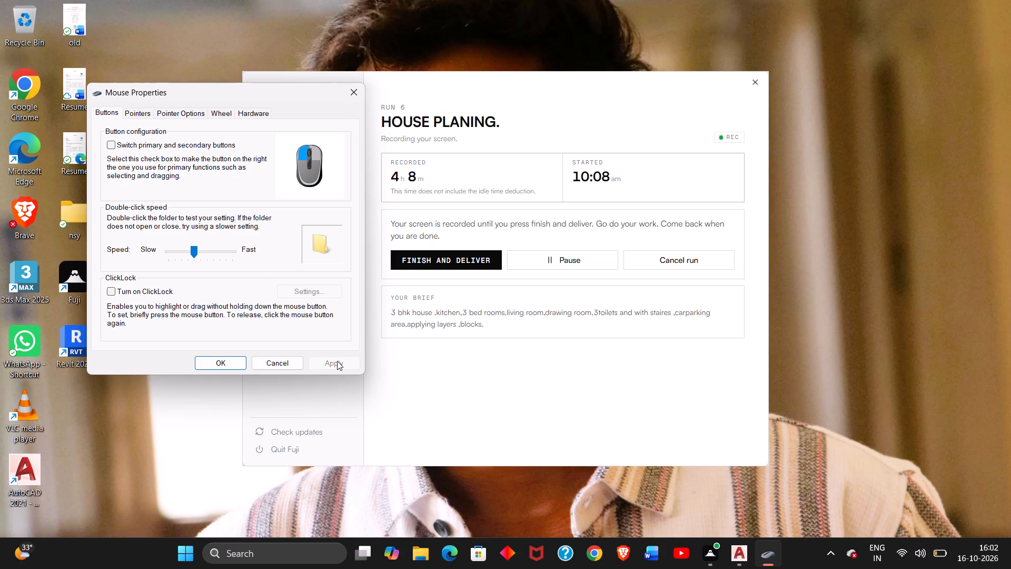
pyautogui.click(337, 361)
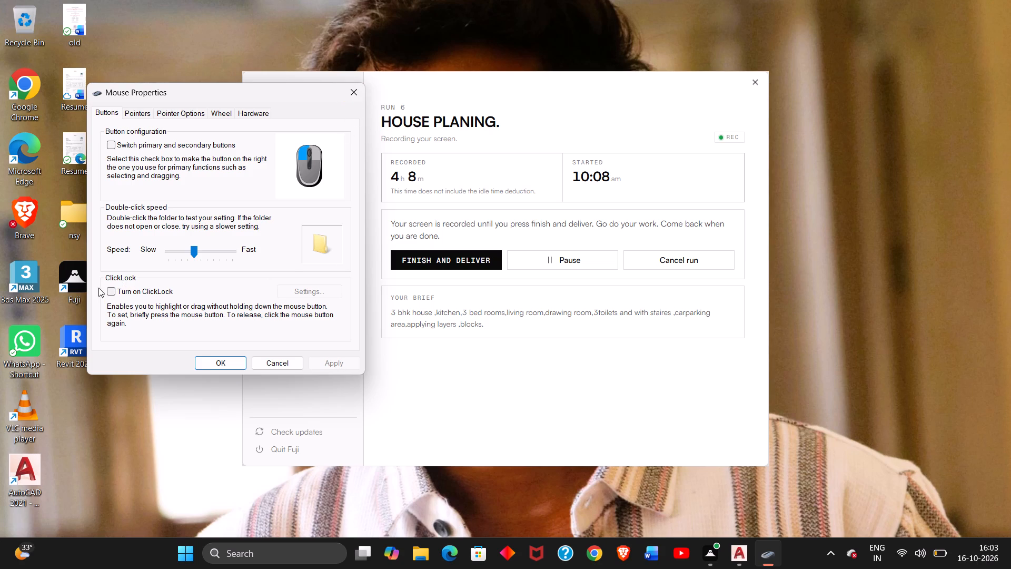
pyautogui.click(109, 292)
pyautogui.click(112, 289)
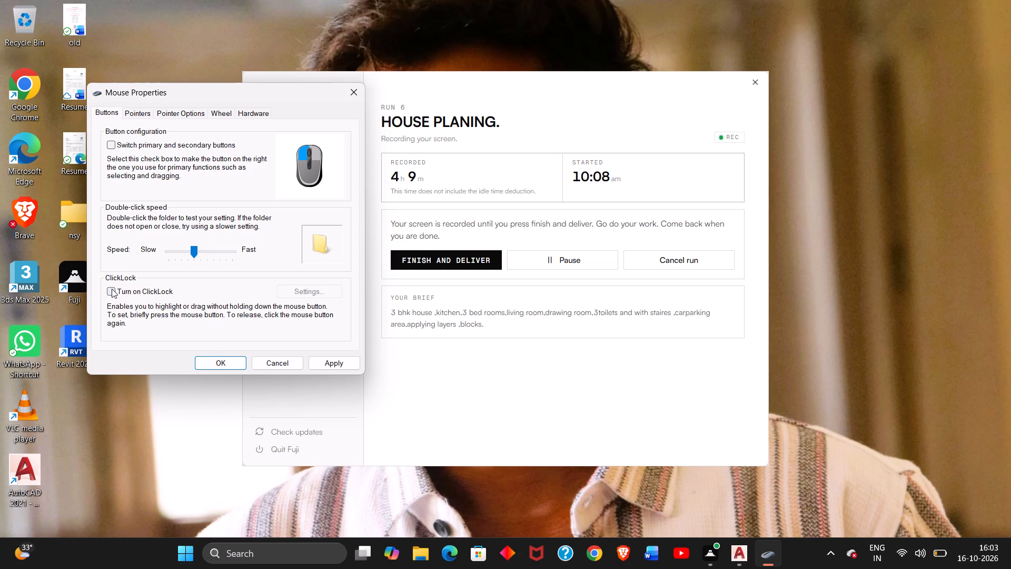
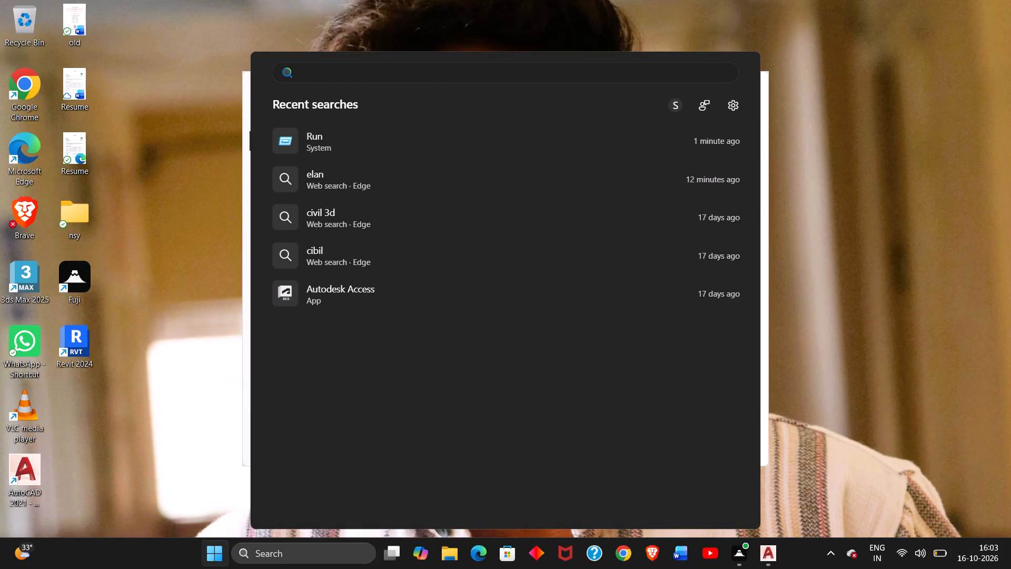
# Search Windows for "mouse settings", open the Mouse settings page, and examine the primary mouse button choices and the related options.
pyautogui.write('mo')
pyautogui.write('use settings')
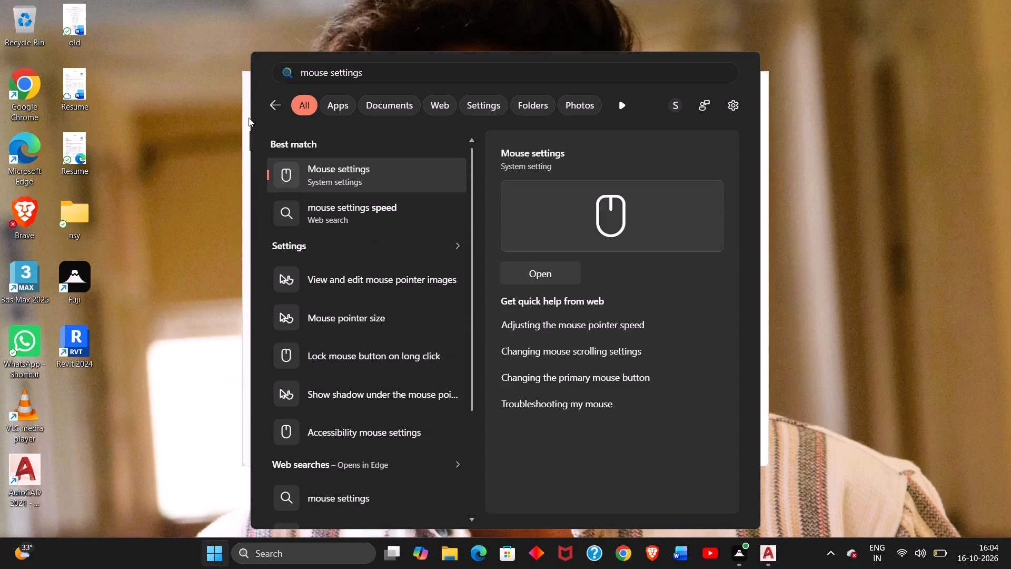
pyautogui.click(339, 162)
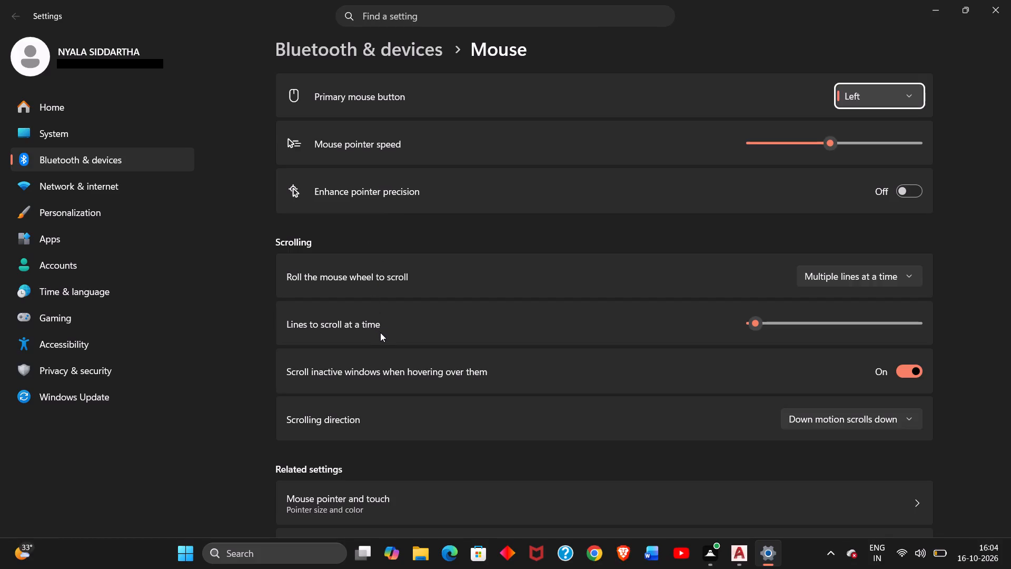
pyautogui.click(870, 95)
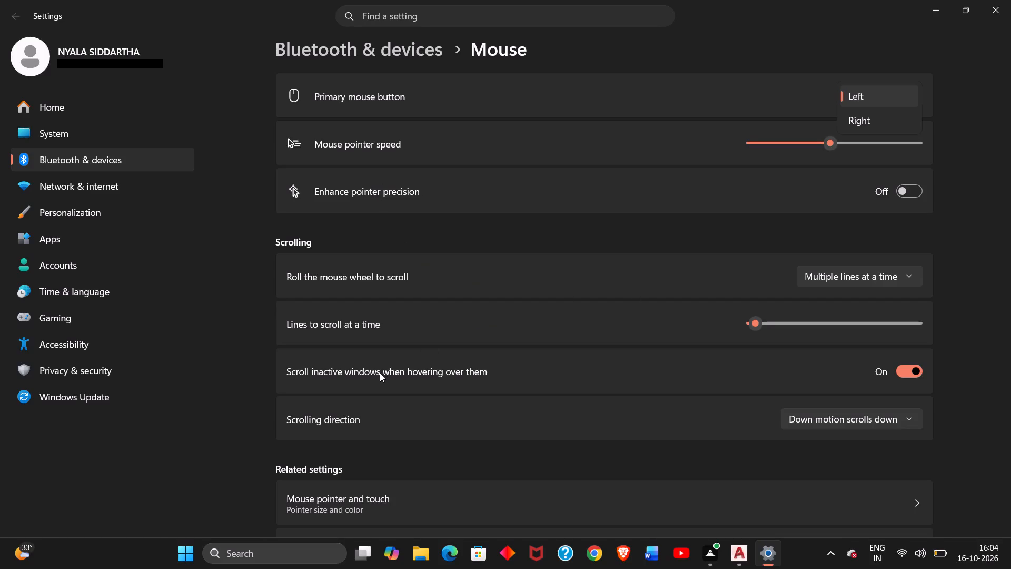
pyautogui.scroll(-2, 331, 419)
pyautogui.scroll(-3, 305, 487)
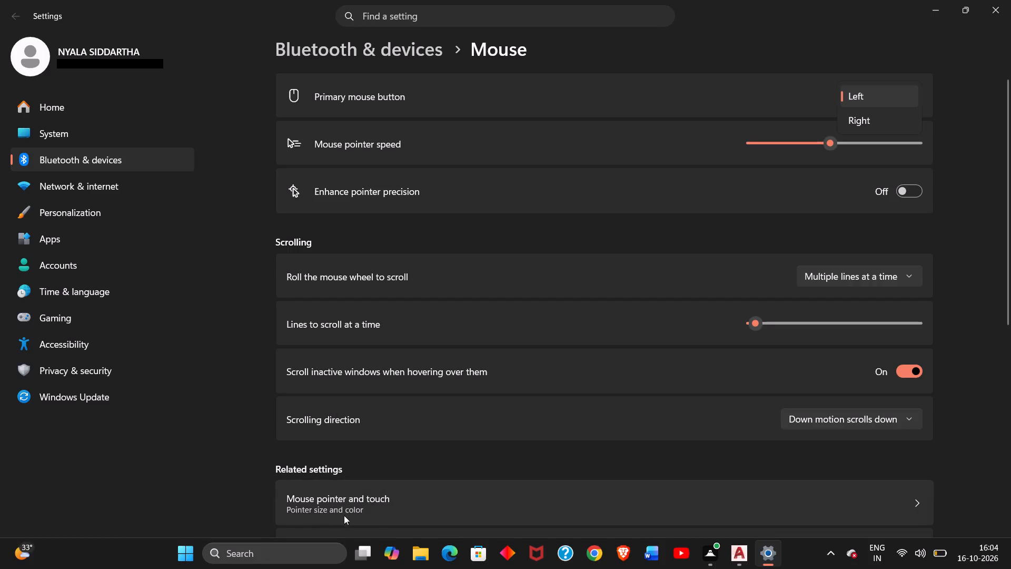
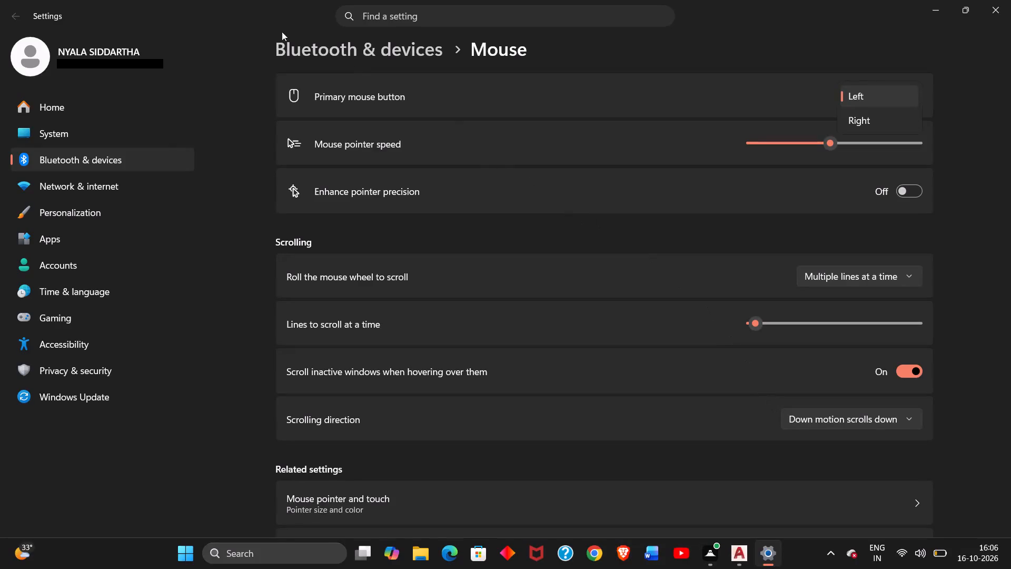
# Open the Accessibility settings for Mouse pointer and touch and examine the pointer, touch indicator and related options.
pyautogui.doubleClick(3, 9)
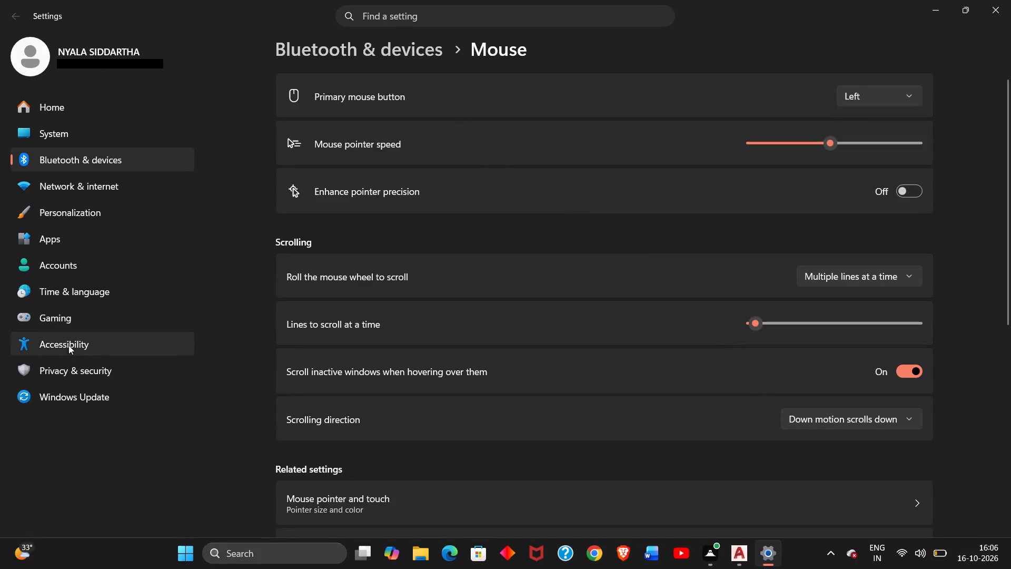
pyautogui.click(68, 342)
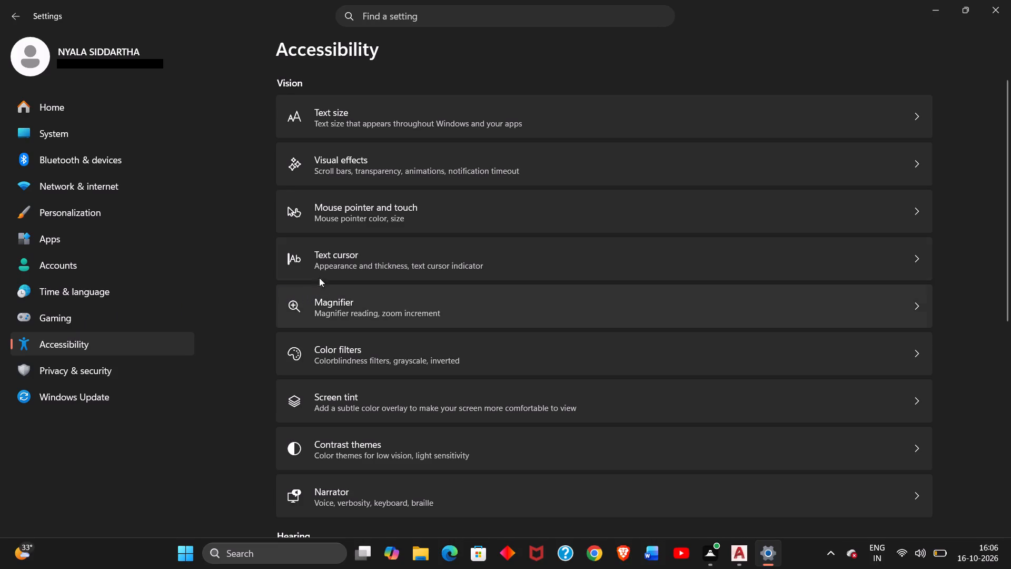
pyautogui.click(363, 206)
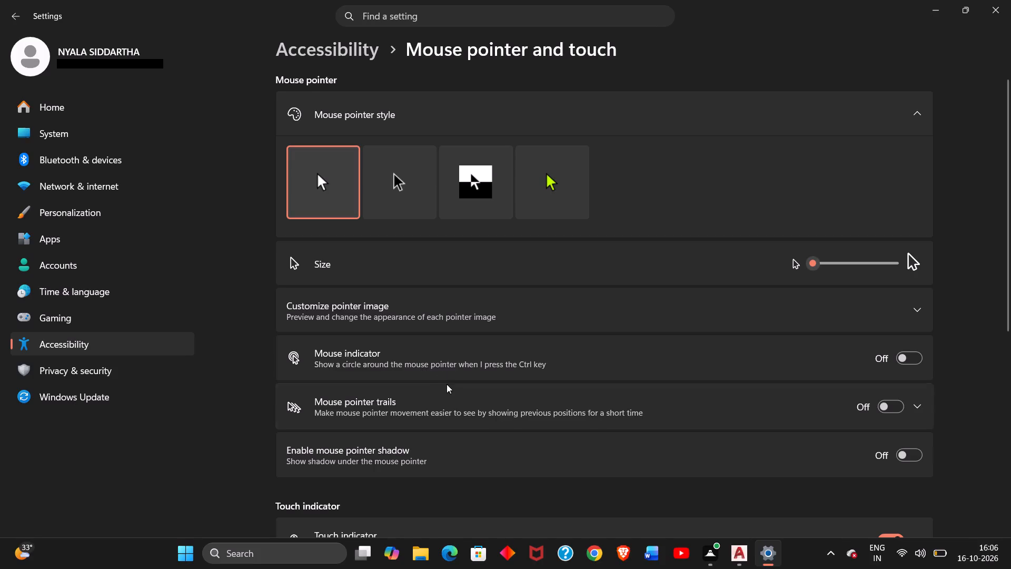
pyautogui.scroll(-2, 450, 403)
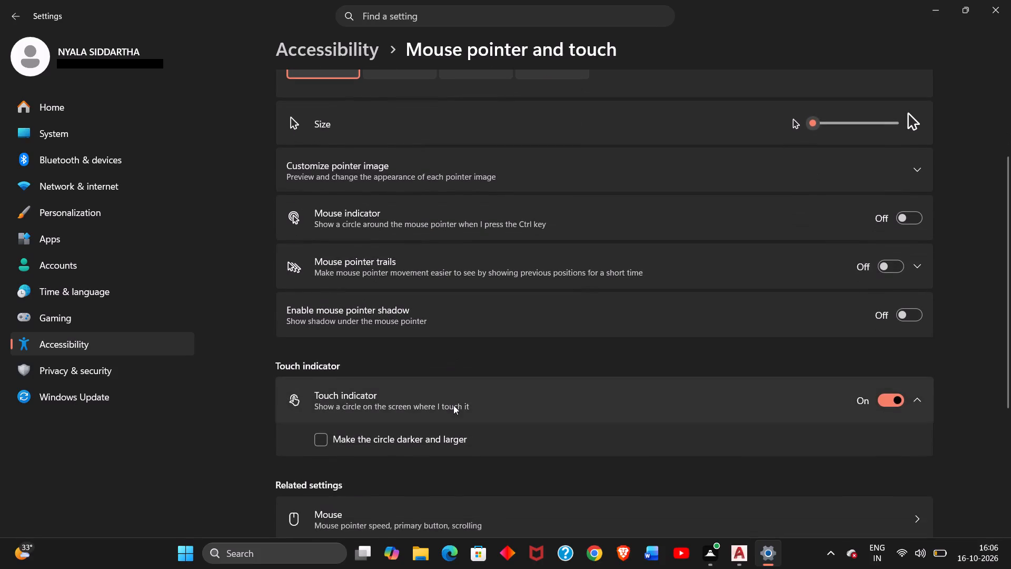
pyautogui.scroll(-4, 453, 405)
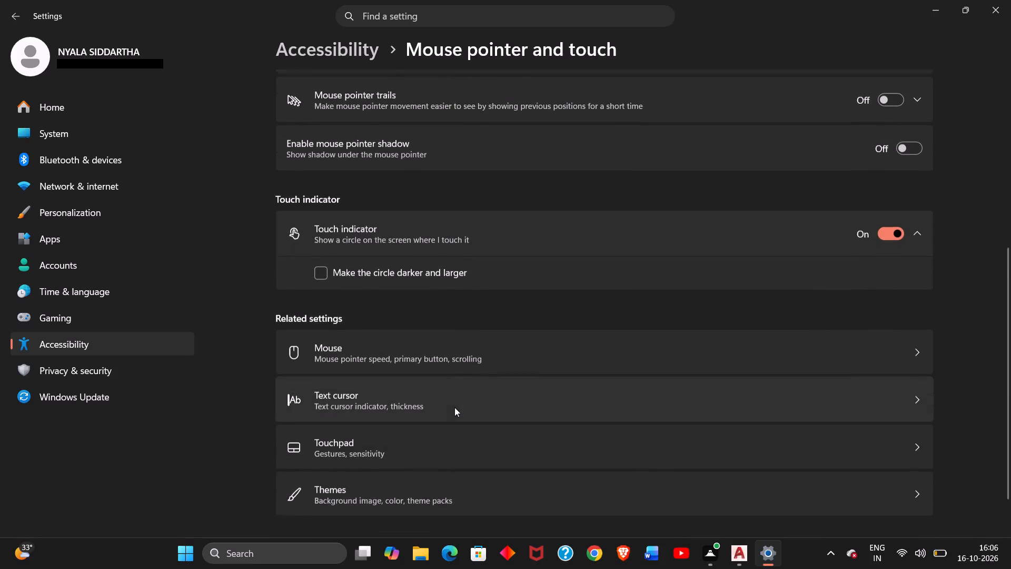
# Return to the Mouse settings page and examine the scrolling direction choices.
pyautogui.click(497, 302)
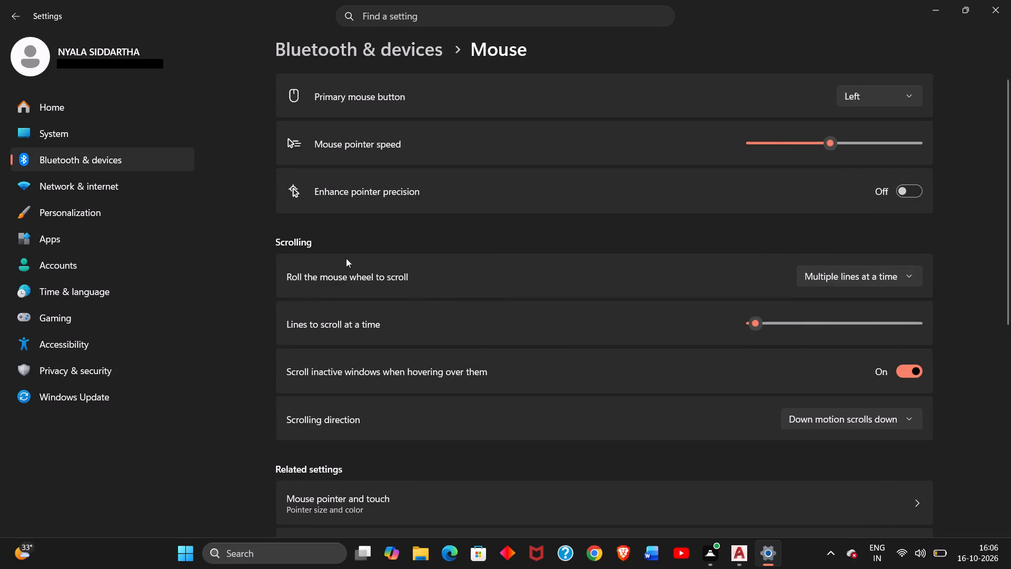
pyautogui.doubleClick(804, 417)
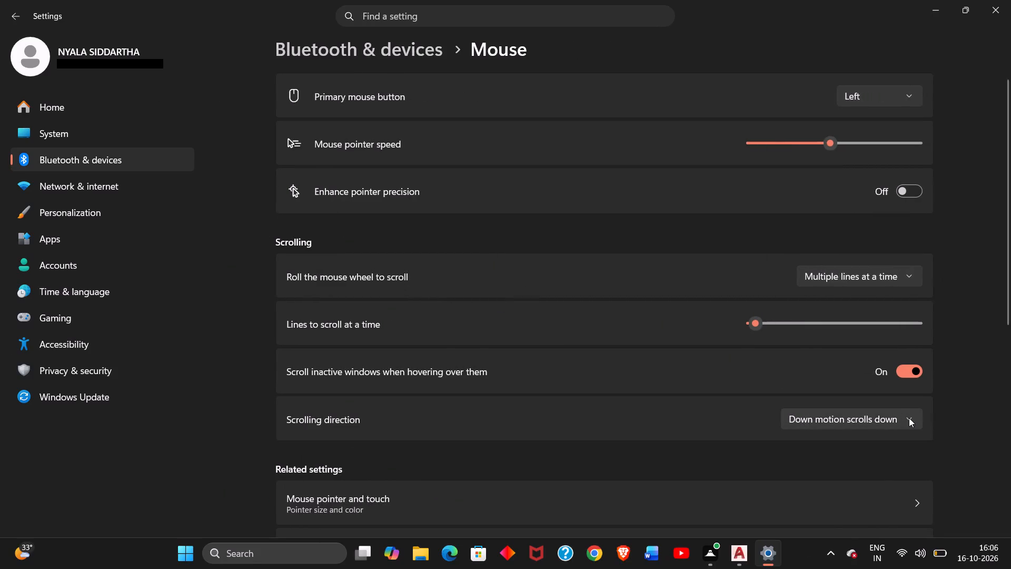
pyautogui.click(909, 418)
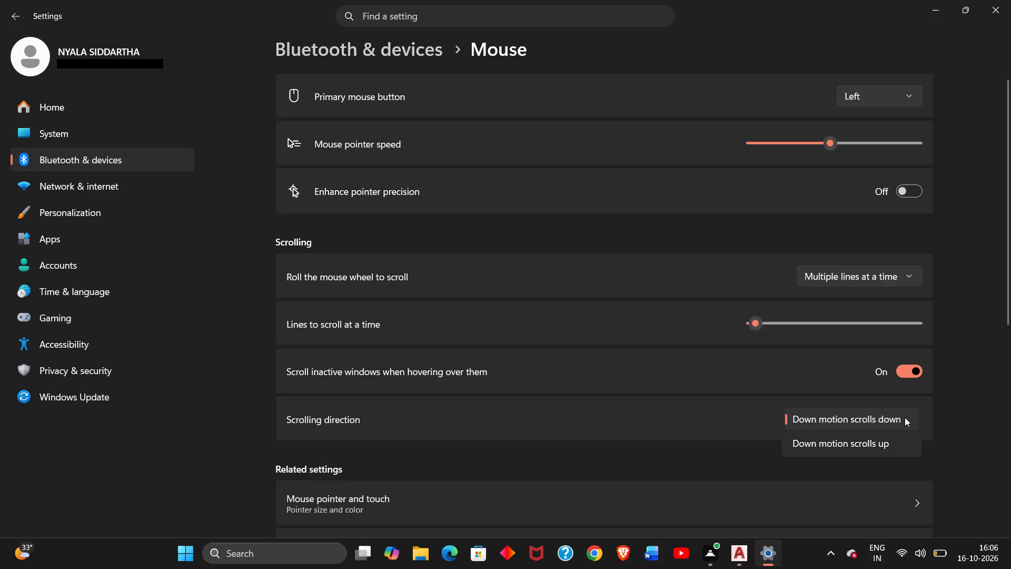
pyautogui.click(683, 394)
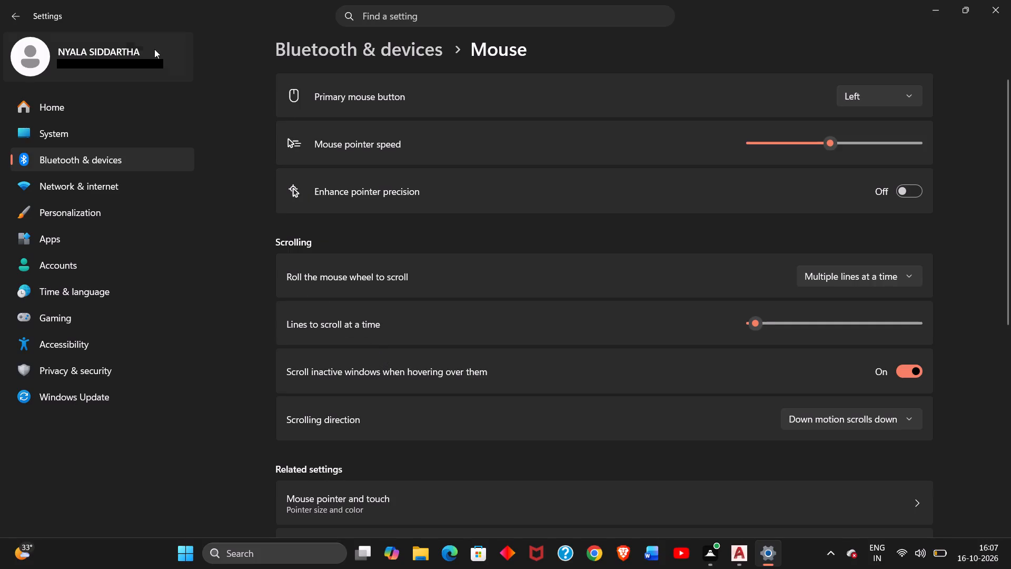
# Examine the Vision, Hearing and Interaction categories of the Accessibility settings for text cursor and mouse options.
pyautogui.click(42, 349)
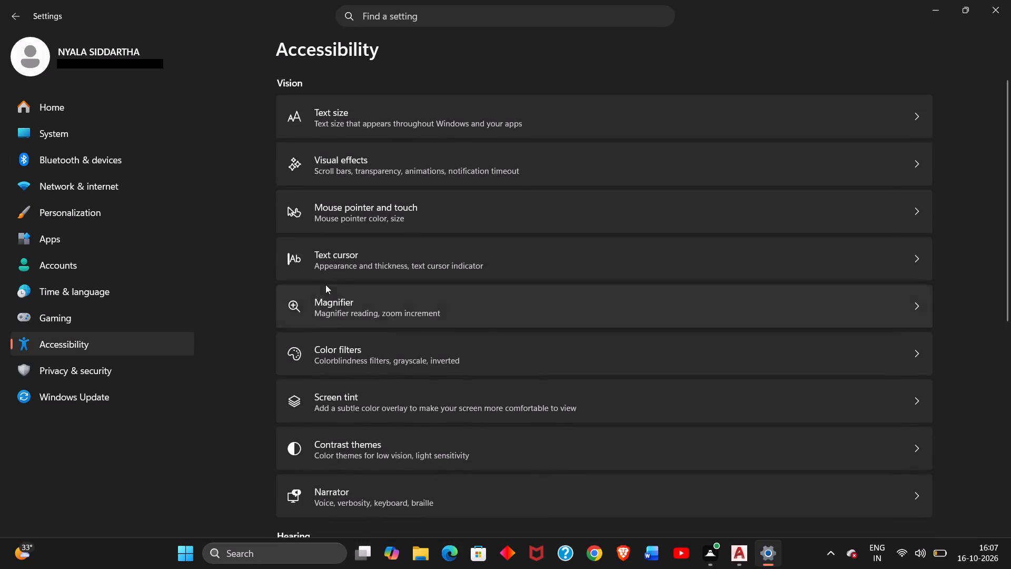
pyautogui.scroll(-7, 326, 284)
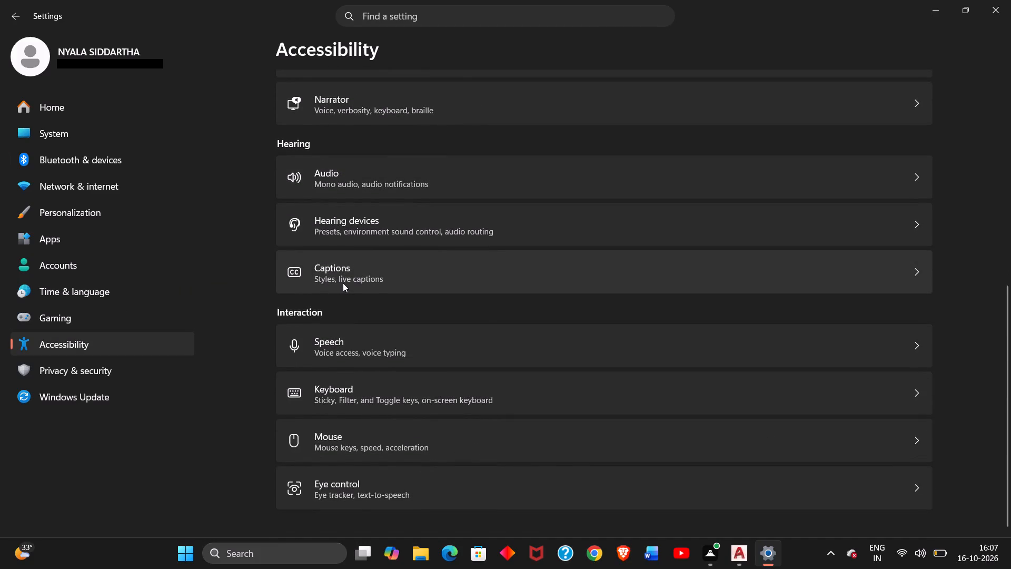
pyautogui.scroll(4, 343, 283)
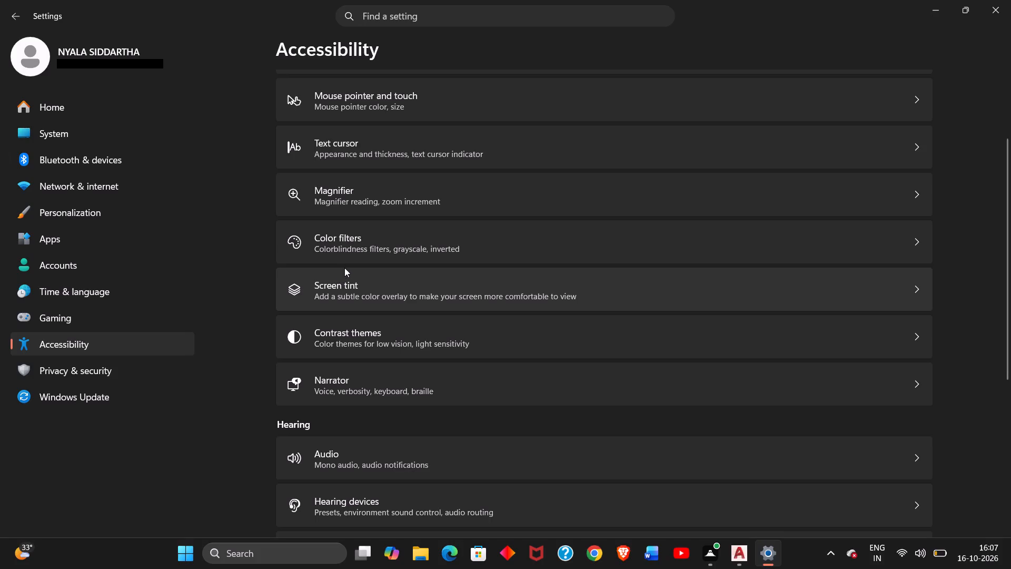
pyautogui.scroll(2, 344, 268)
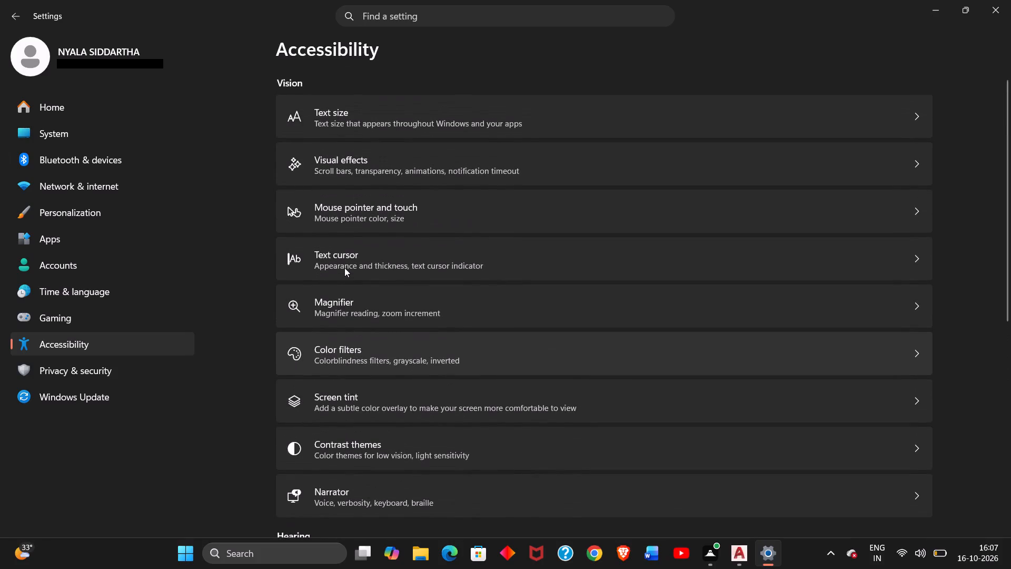
pyautogui.scroll(3, 345, 267)
pyautogui.scroll(-6, 348, 204)
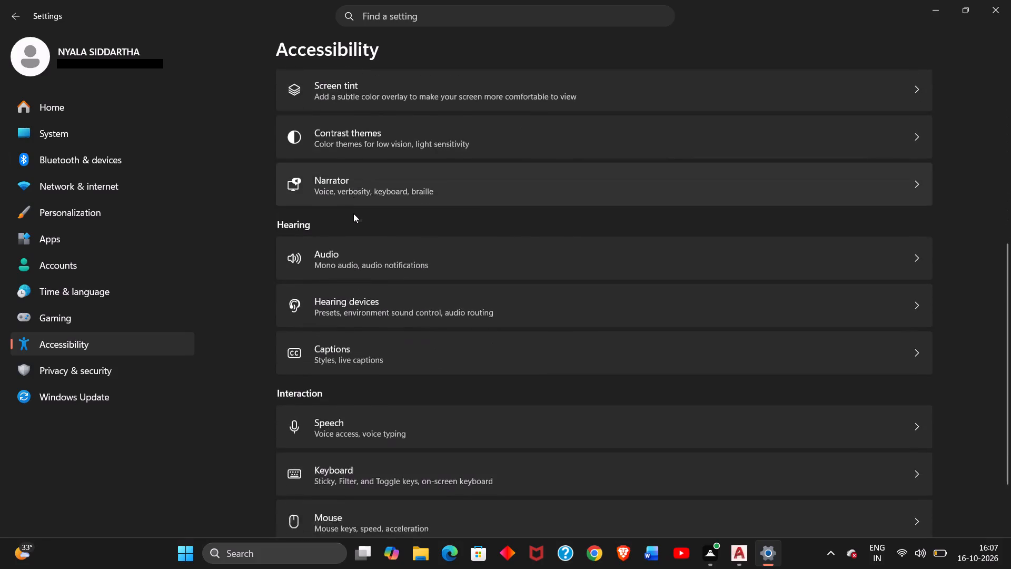
pyautogui.scroll(-2, 353, 213)
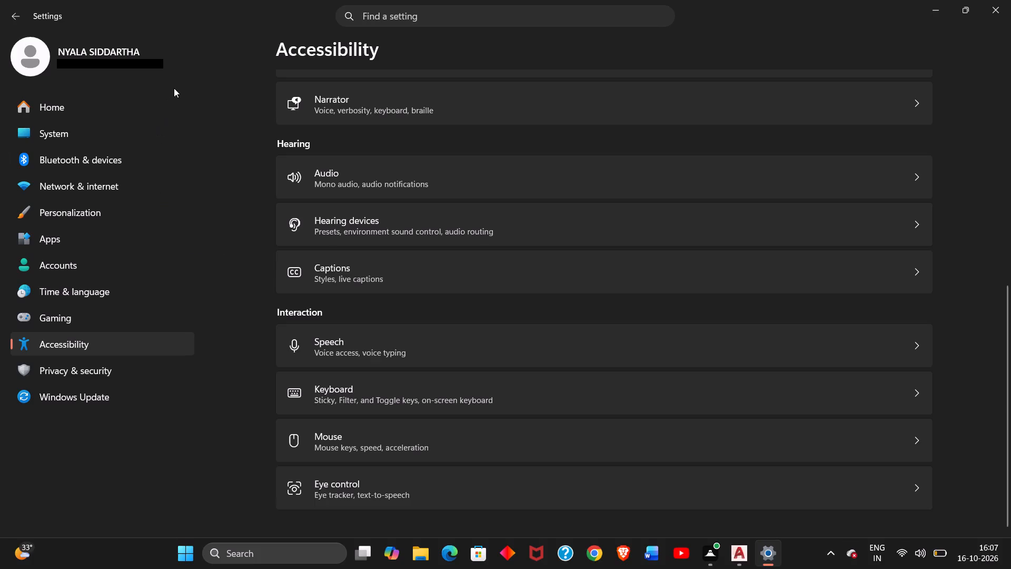
# Search the settings for "navigate pages with text cursor".
pyautogui.click(423, 23)
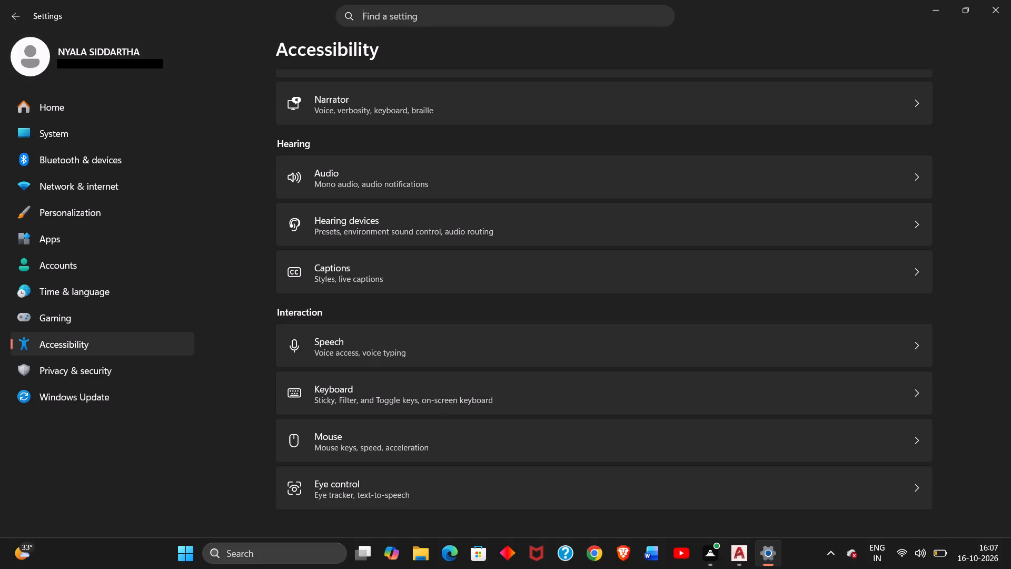
pyautogui.write('na')
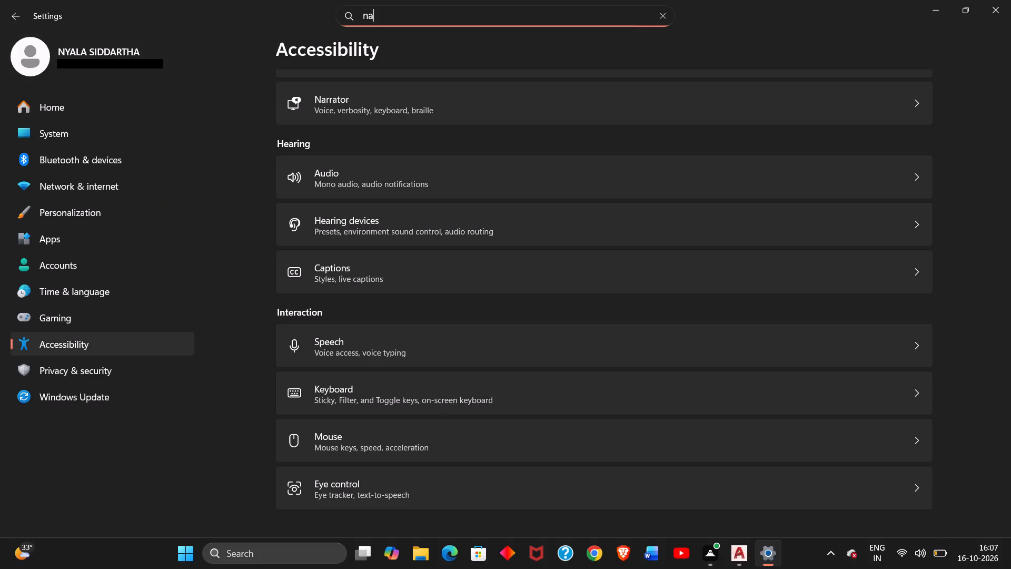
pyautogui.write('vi')
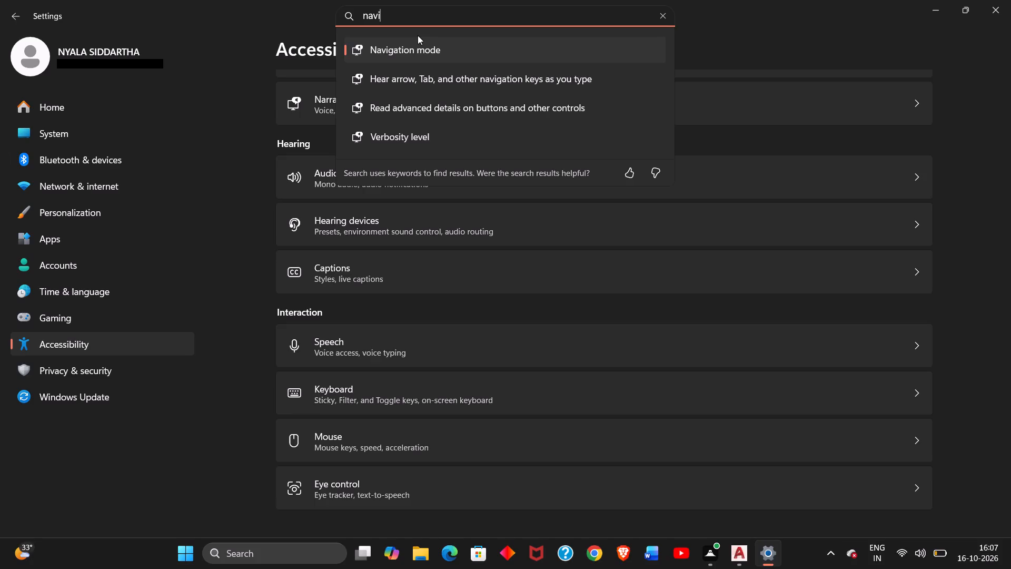
pyautogui.write('gate')
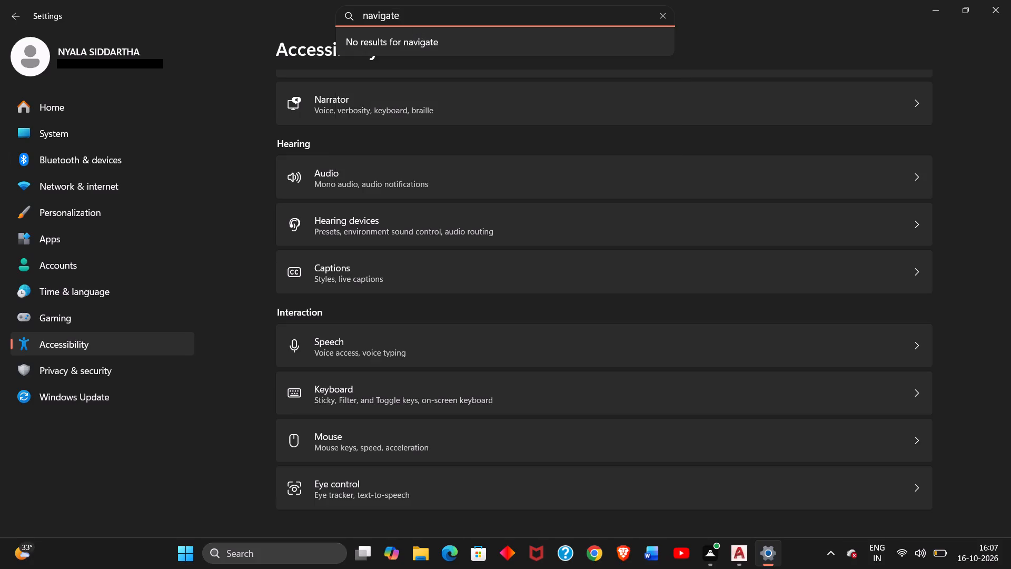
pyautogui.press('space')
pyautogui.write('p')
pyautogui.press('a')
pyautogui.write('ges')
pyautogui.press('space')
pyautogui.write('with text cursor')
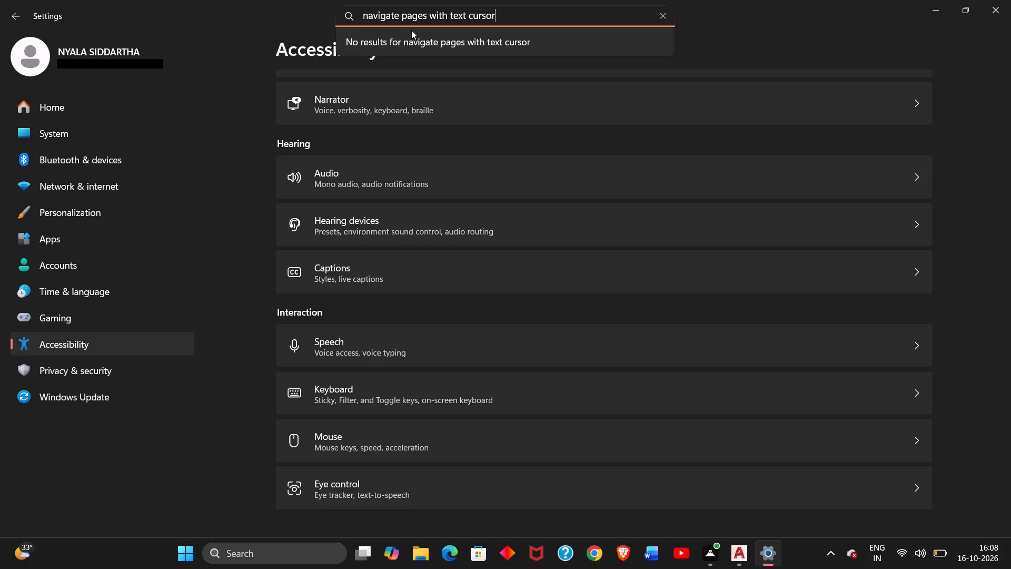
pyautogui.press('Return')
pyautogui.press('Return')
pyautogui.press('Return')
pyautogui.press('Return')
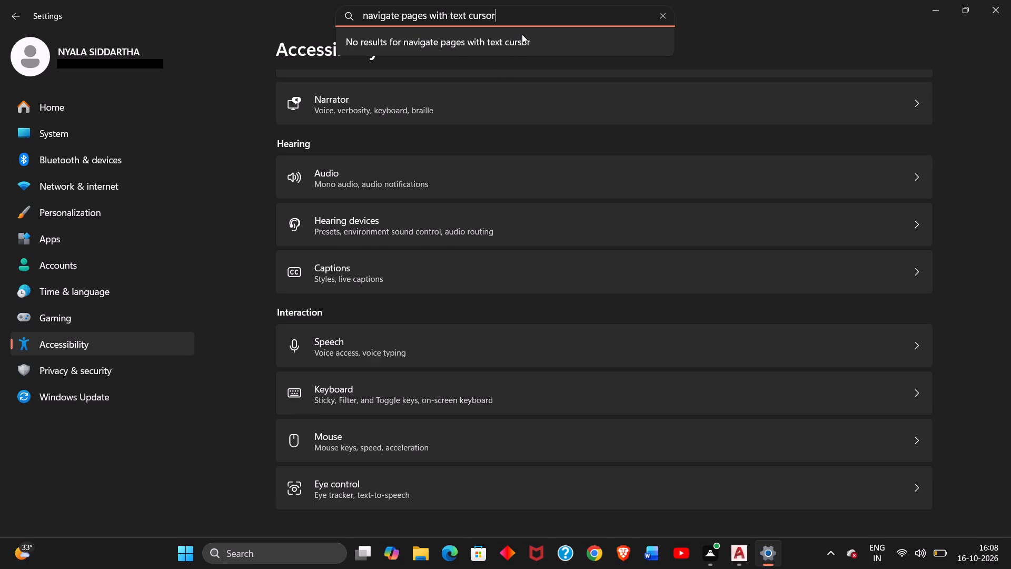
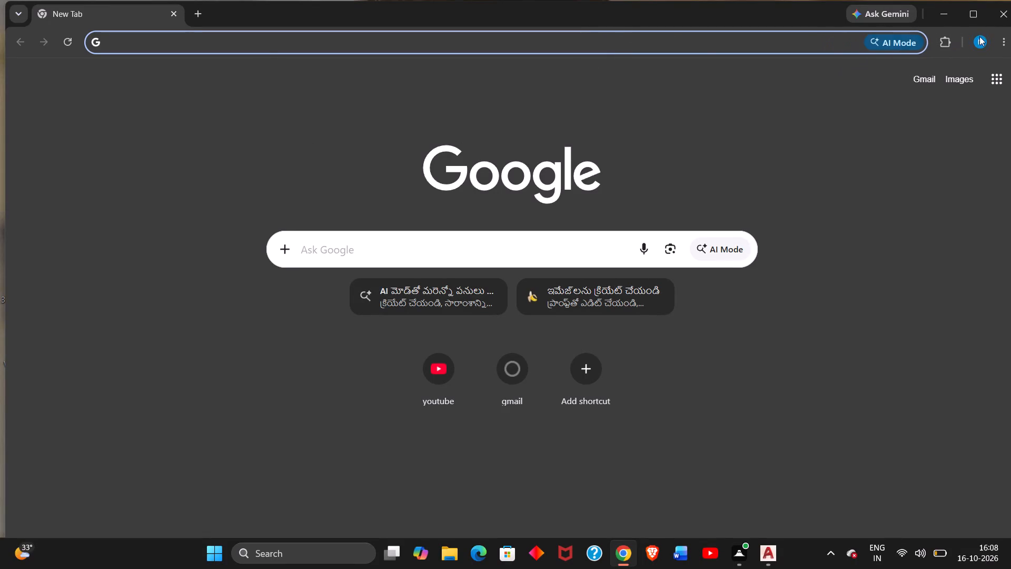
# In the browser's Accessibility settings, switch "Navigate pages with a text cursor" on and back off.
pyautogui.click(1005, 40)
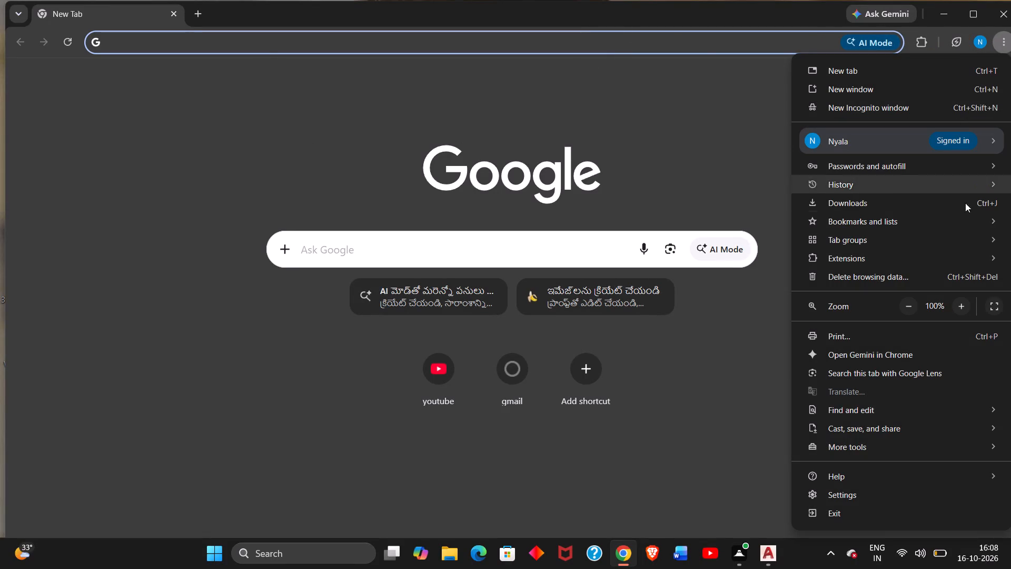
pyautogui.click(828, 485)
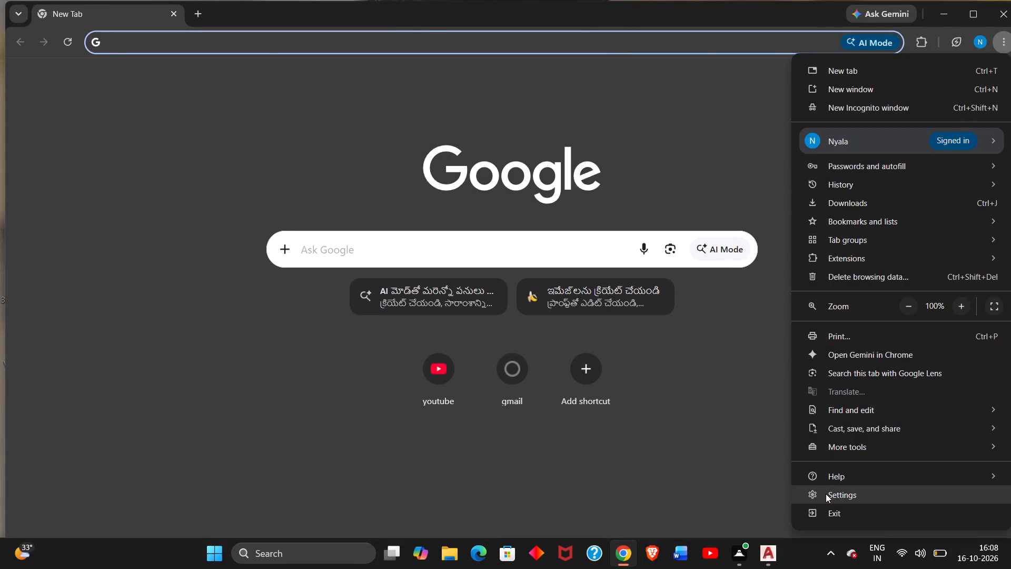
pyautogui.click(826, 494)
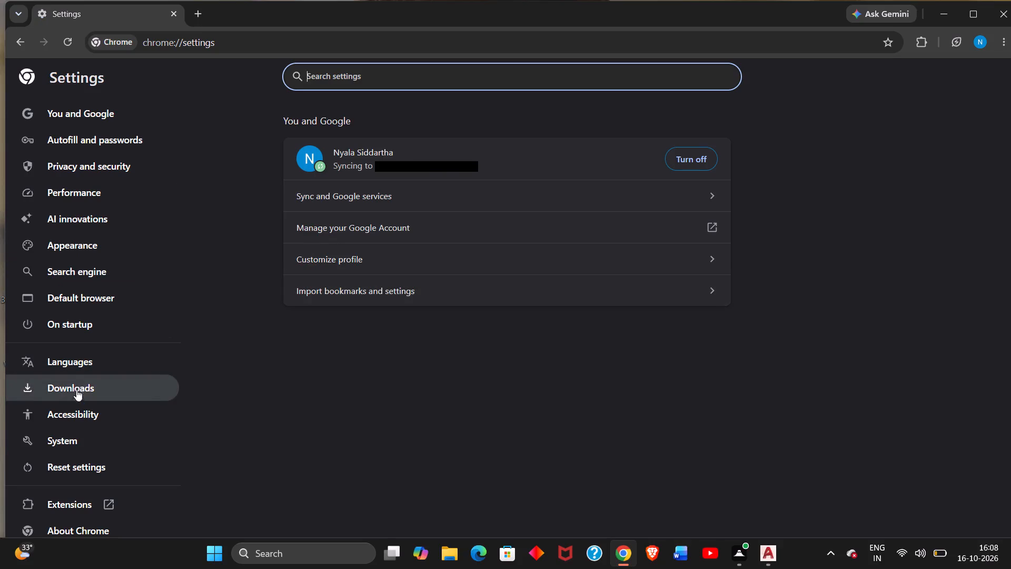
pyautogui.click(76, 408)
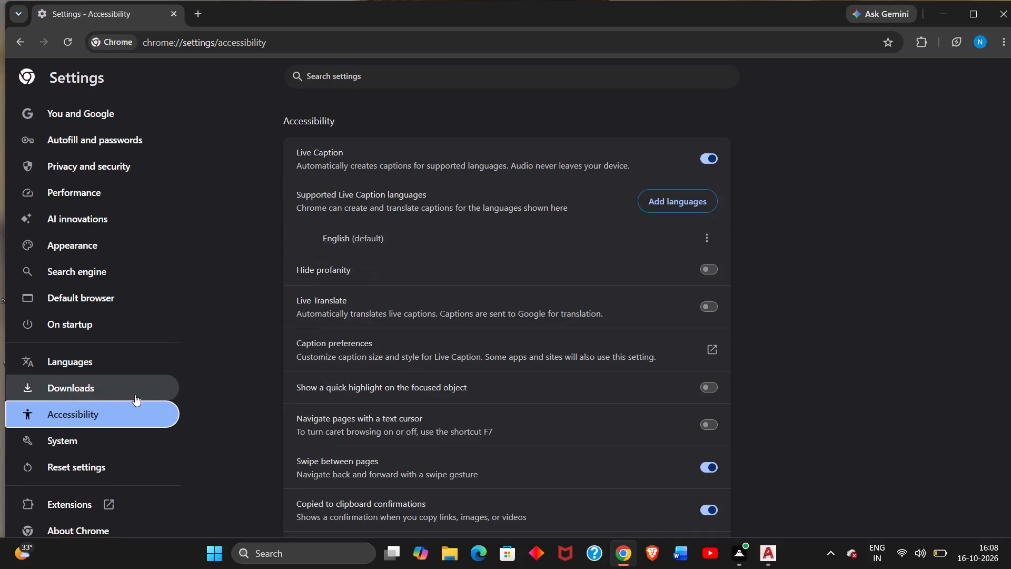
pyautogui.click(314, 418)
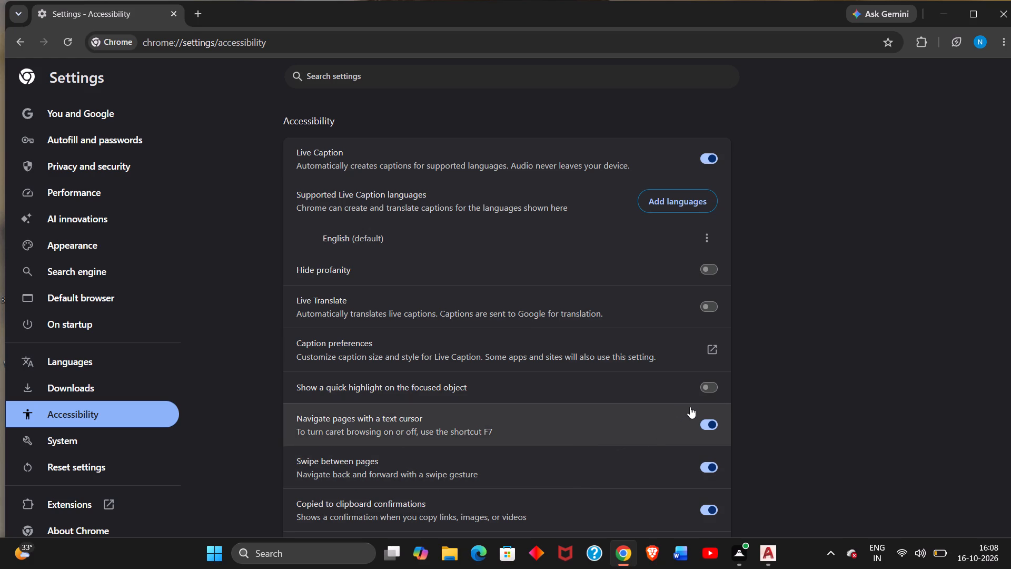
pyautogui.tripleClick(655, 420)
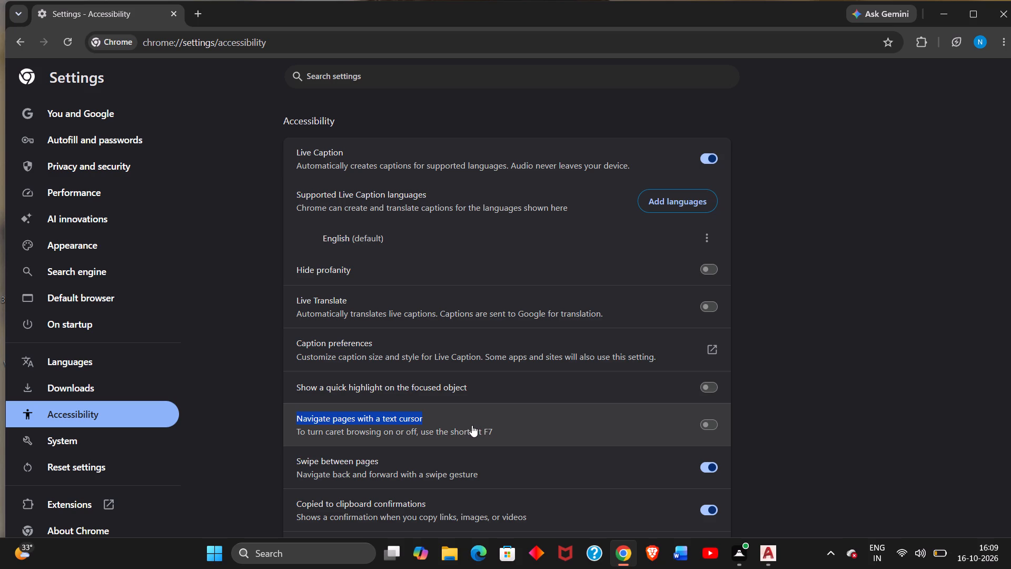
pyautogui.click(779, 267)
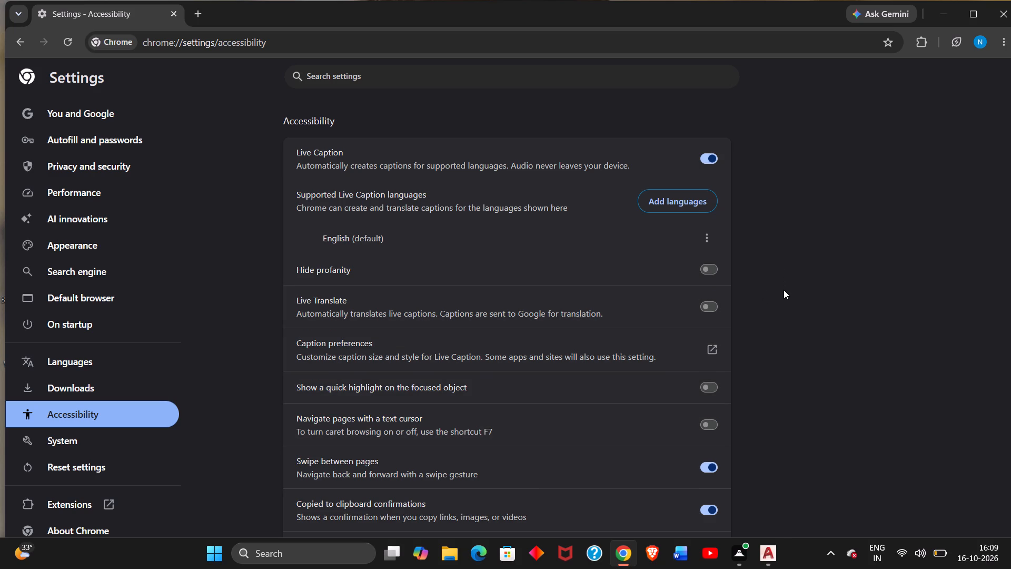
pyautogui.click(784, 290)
# Go back from the browser settings to the new tab page and close the browser window.
pyautogui.click(20, 42)
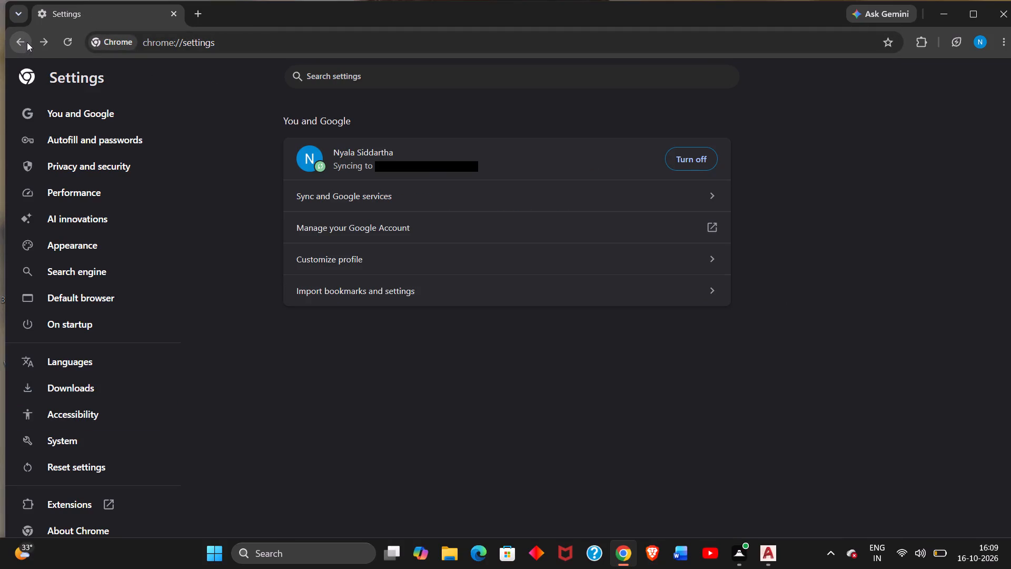
pyautogui.doubleClick(27, 38)
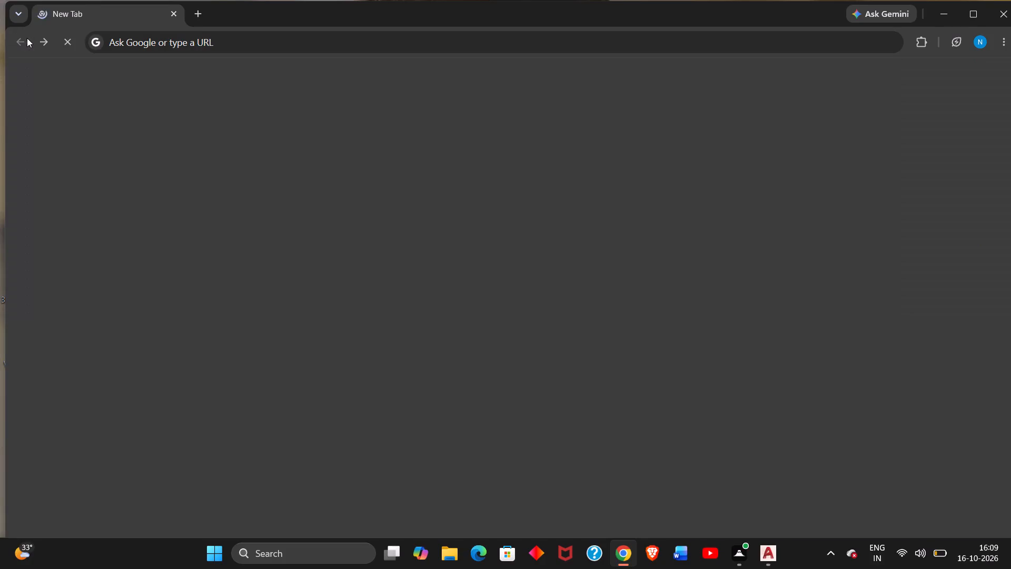
pyautogui.moveTo(26, 37); pyautogui.dragTo(25, 42)
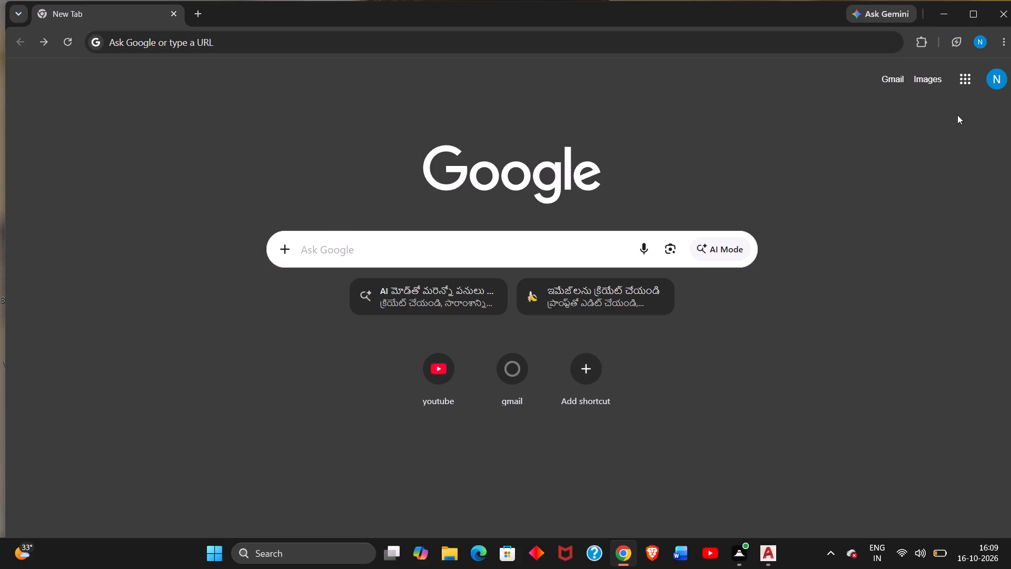
pyautogui.click(1001, 13)
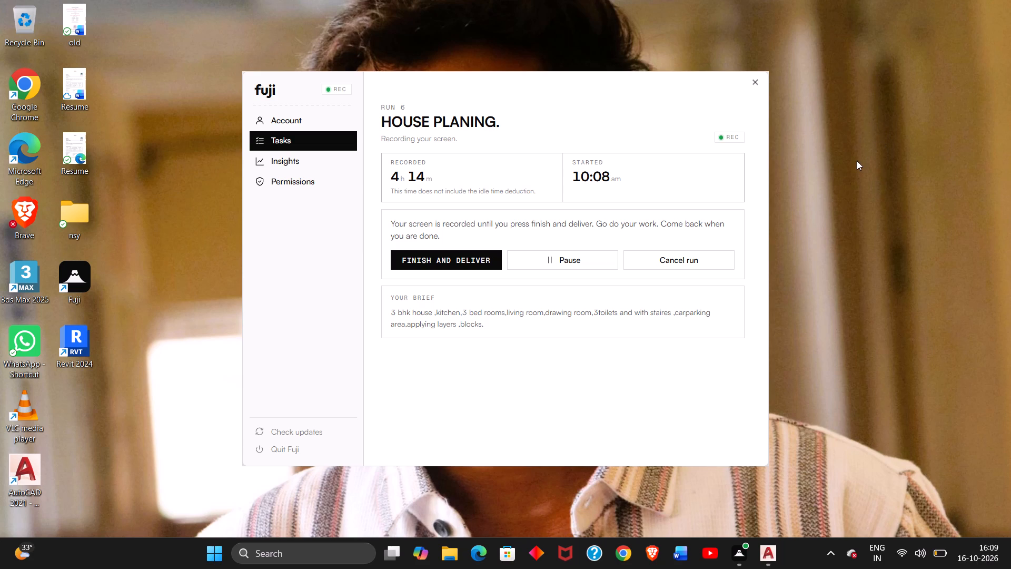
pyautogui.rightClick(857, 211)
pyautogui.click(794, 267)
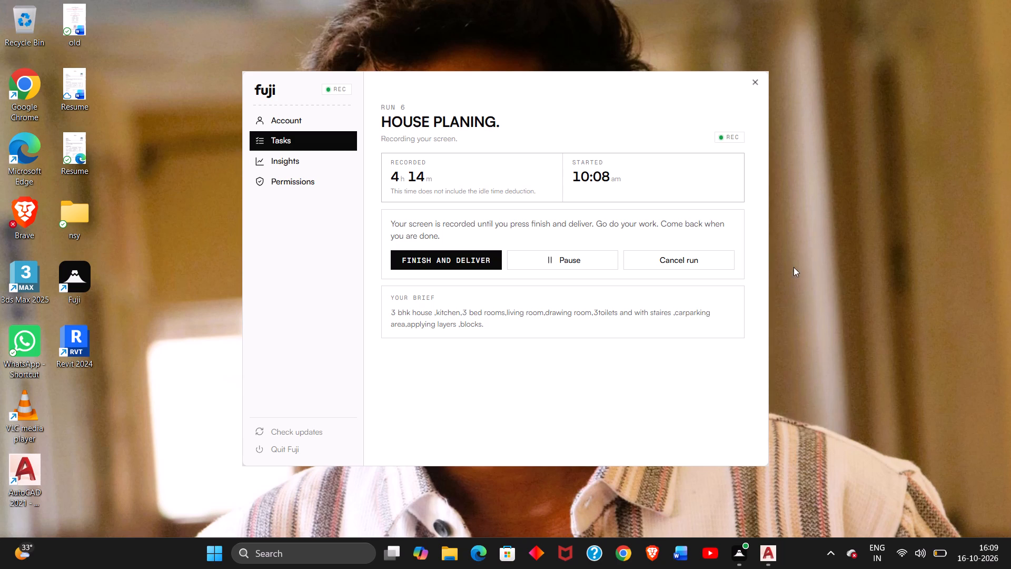
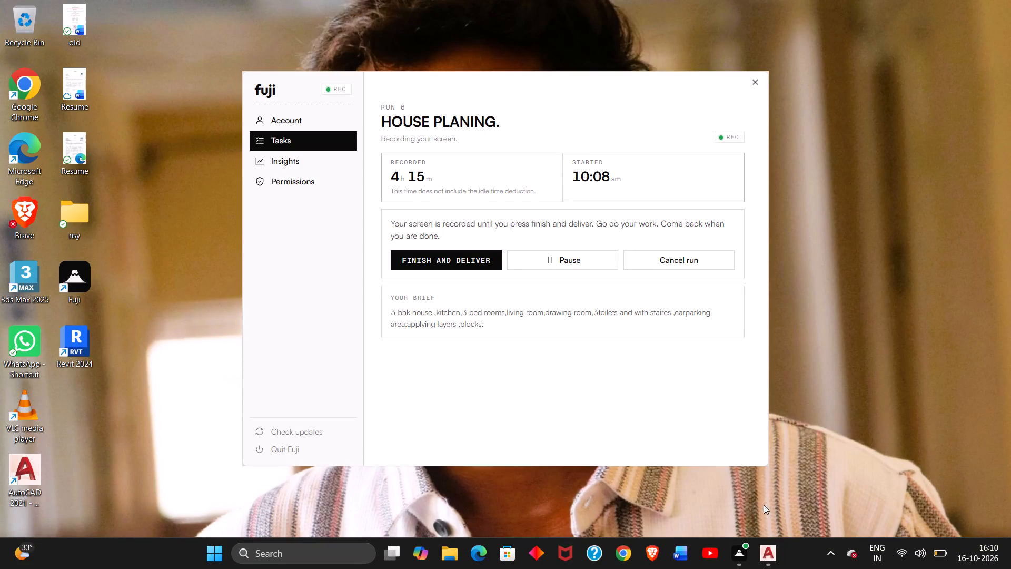
# Switch to AutoCAD with the 3bhk 2 drawing and maximize its window.
pyautogui.click(766, 550)
pyautogui.click(792, 463)
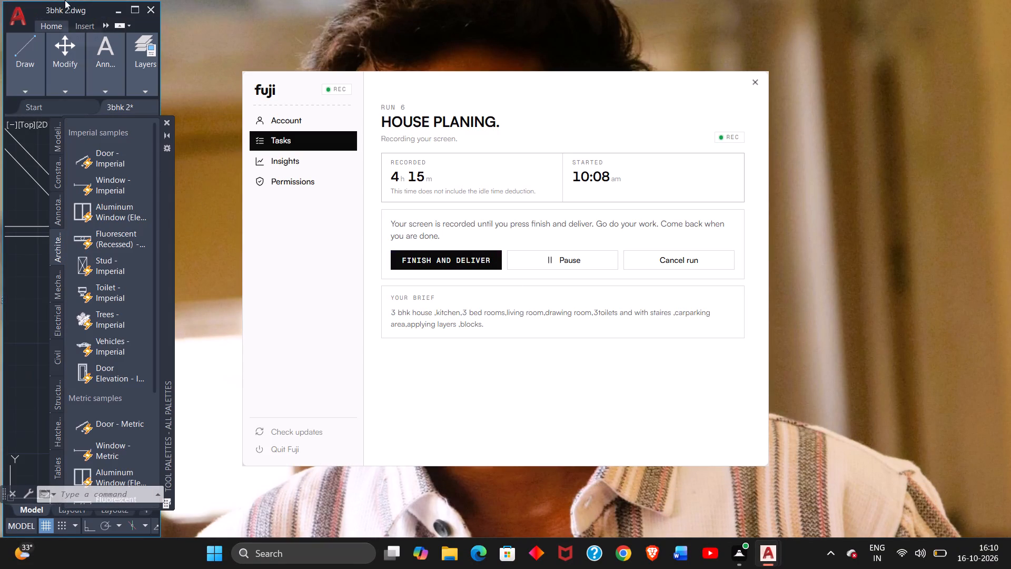
pyautogui.click(134, 11)
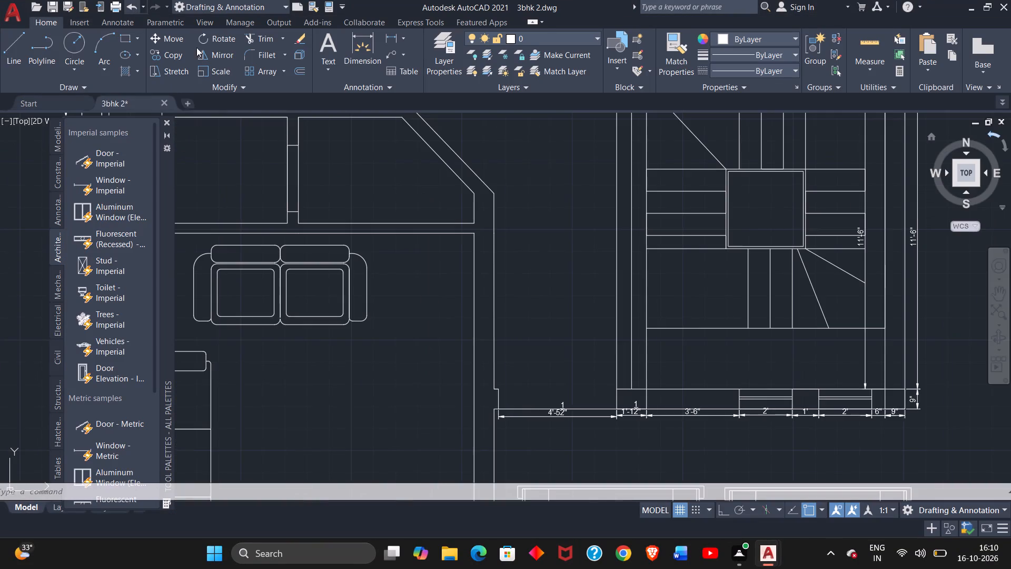
# Dimension the small west-side toilet's inner width below its north wall and its inner depth beside its east wall.
pyautogui.scroll(-2, 340, 176)
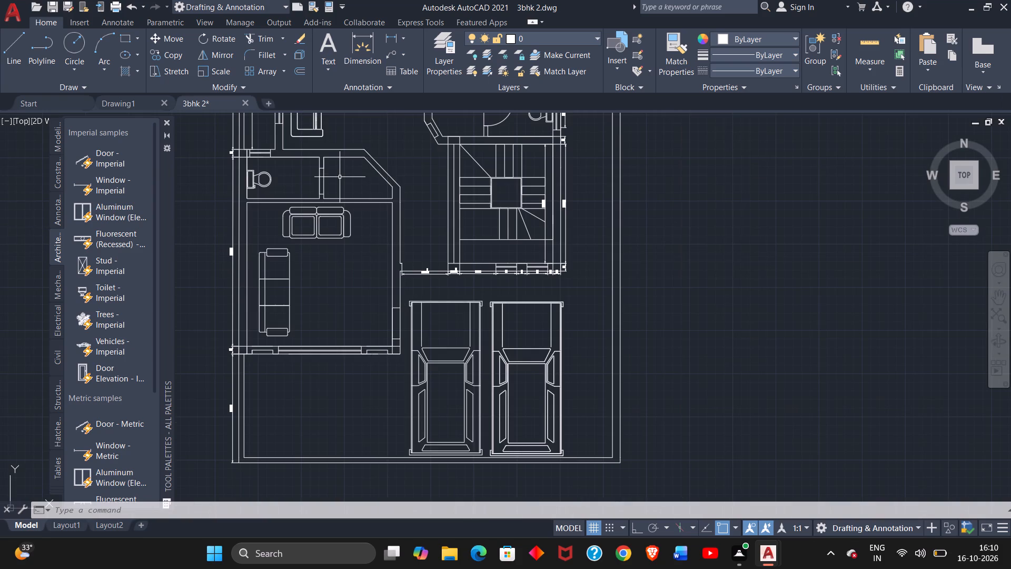
pyautogui.scroll(-2, 340, 178)
pyautogui.scroll(1, 340, 178)
pyautogui.moveTo(340, 178); pyautogui.dragTo(439, 271, button='middle')
pyautogui.scroll(2, 395, 217)
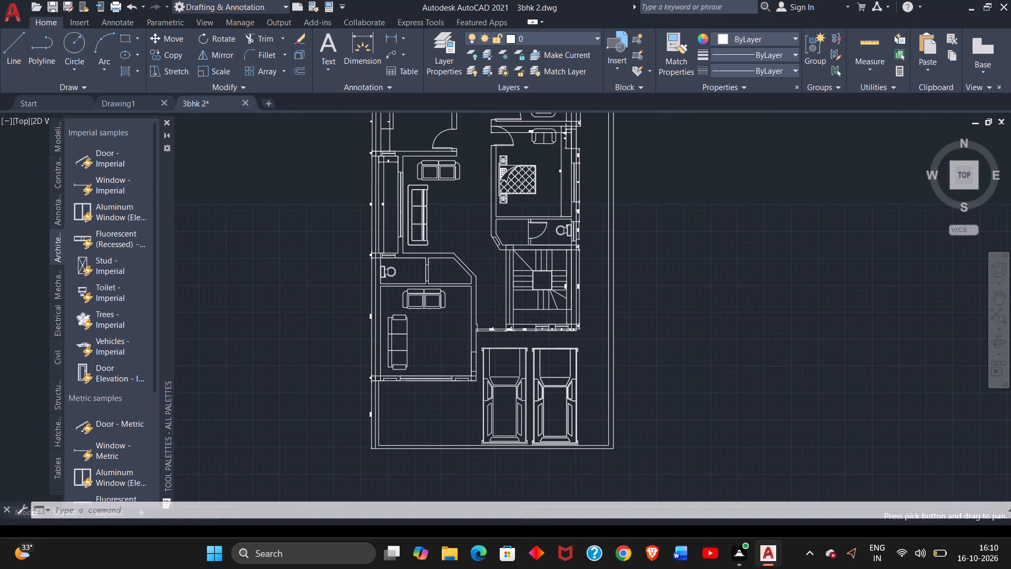
pyautogui.moveTo(322, 205); pyautogui.dragTo(316, 132, button='middle')
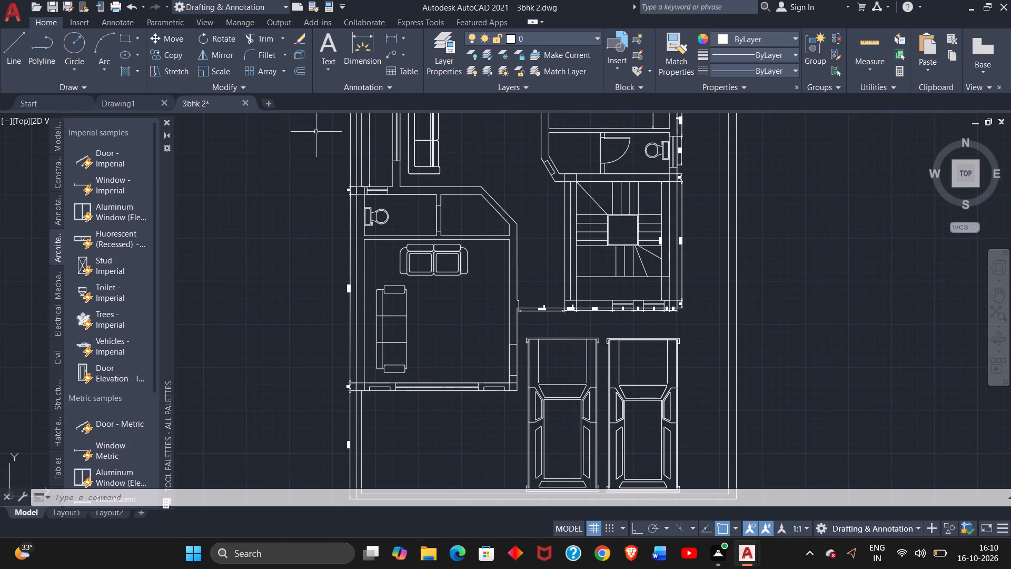
pyautogui.scroll(2, 339, 204)
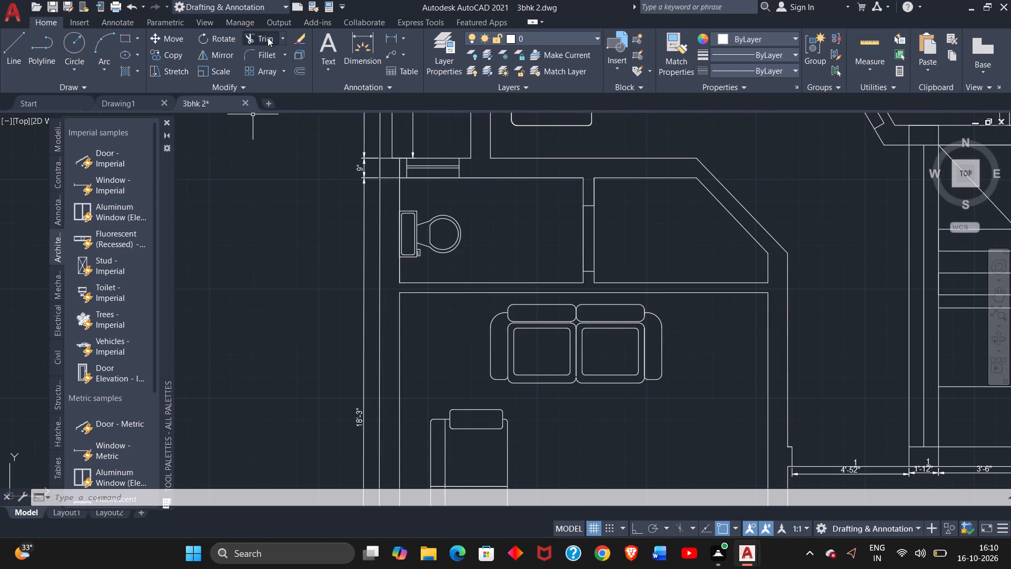
pyautogui.click(353, 37)
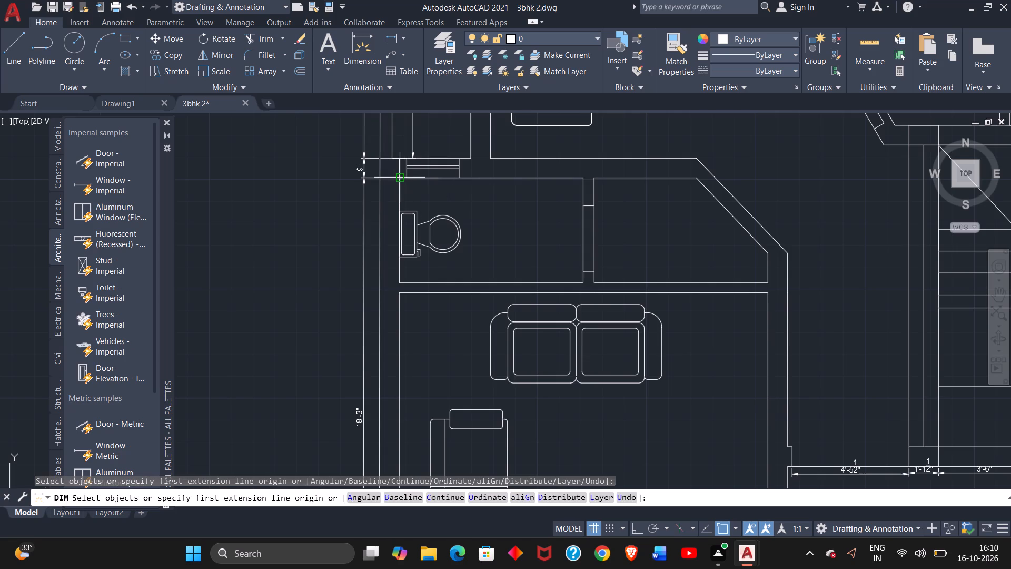
pyautogui.click(402, 179)
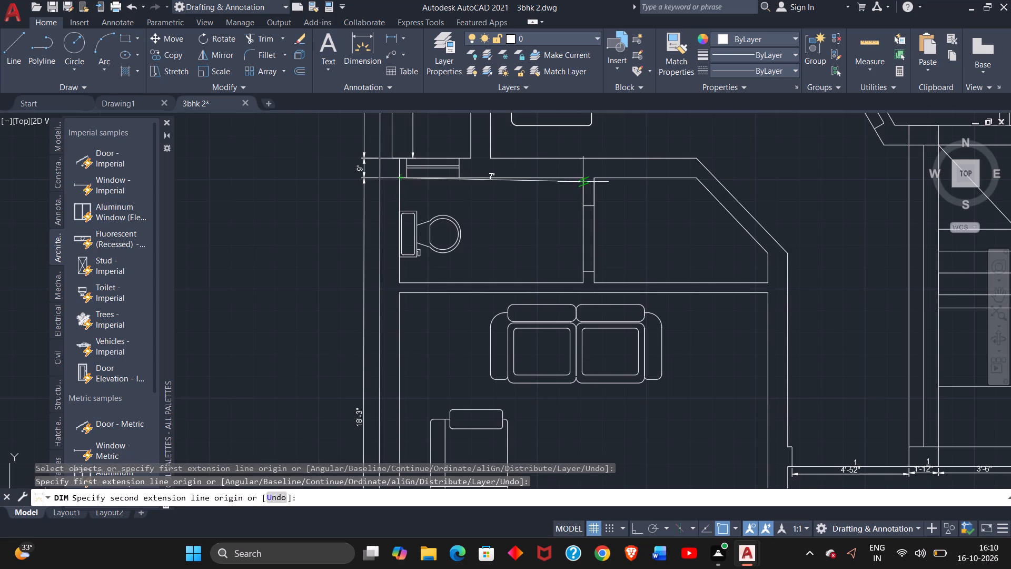
pyautogui.click(582, 181)
pyautogui.doubleClick(578, 195)
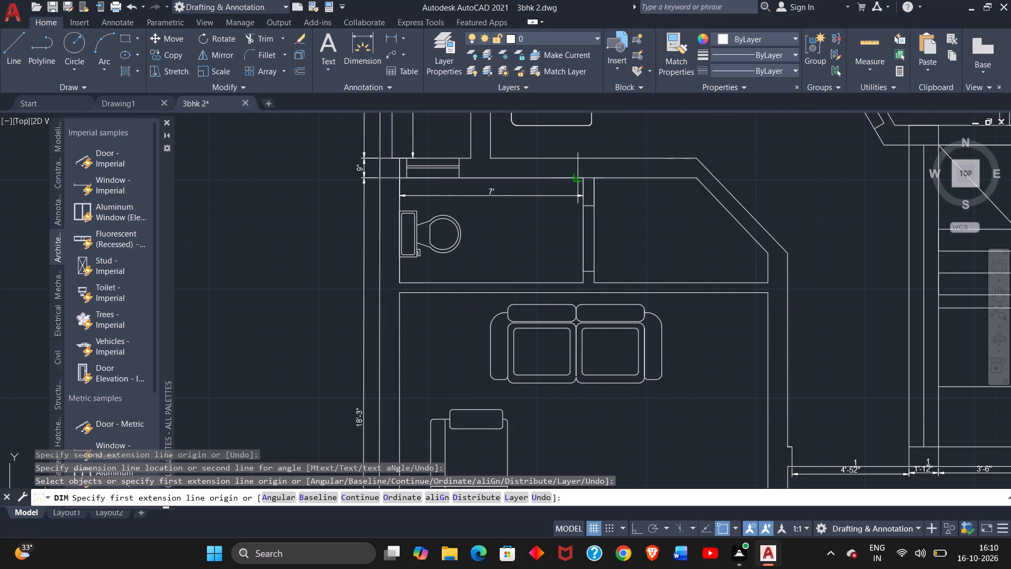
pyautogui.doubleClick(582, 179)
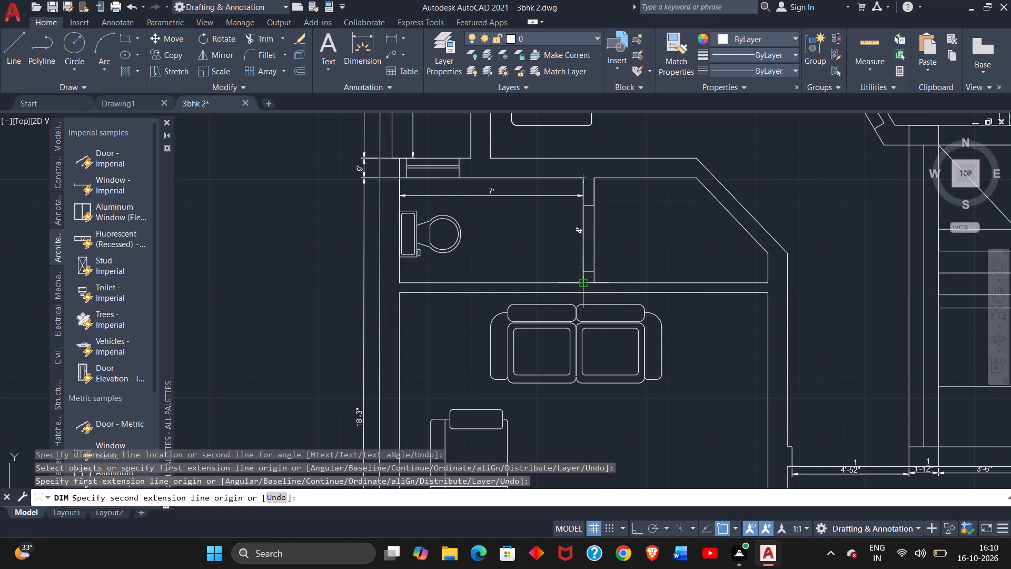
pyautogui.doubleClick(583, 281)
pyautogui.click(564, 284)
# Dimension the angled-corner room east of the toilet: its width above the south wall and its depth beside the west wall.
pyautogui.moveTo(510, 296); pyautogui.dragTo(507, 296, button='middle')
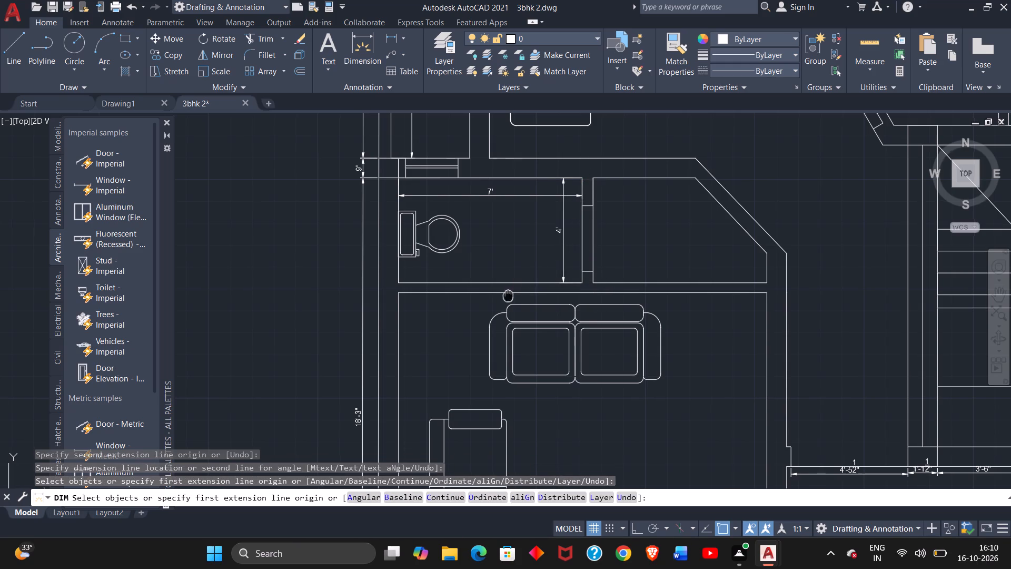
pyautogui.moveTo(507, 296); pyautogui.dragTo(391, 220, button='middle')
pyautogui.moveTo(480, 192); pyautogui.dragTo(481, 215, button='middle')
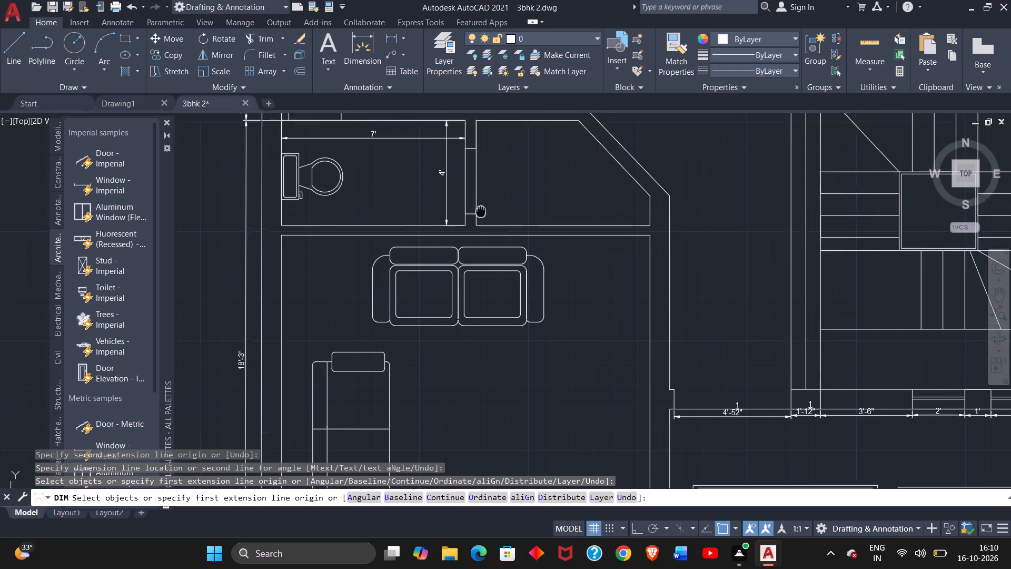
pyautogui.moveTo(481, 215); pyautogui.dragTo(481, 244, button='middle')
pyautogui.scroll(1, 481, 244)
pyautogui.click(471, 270)
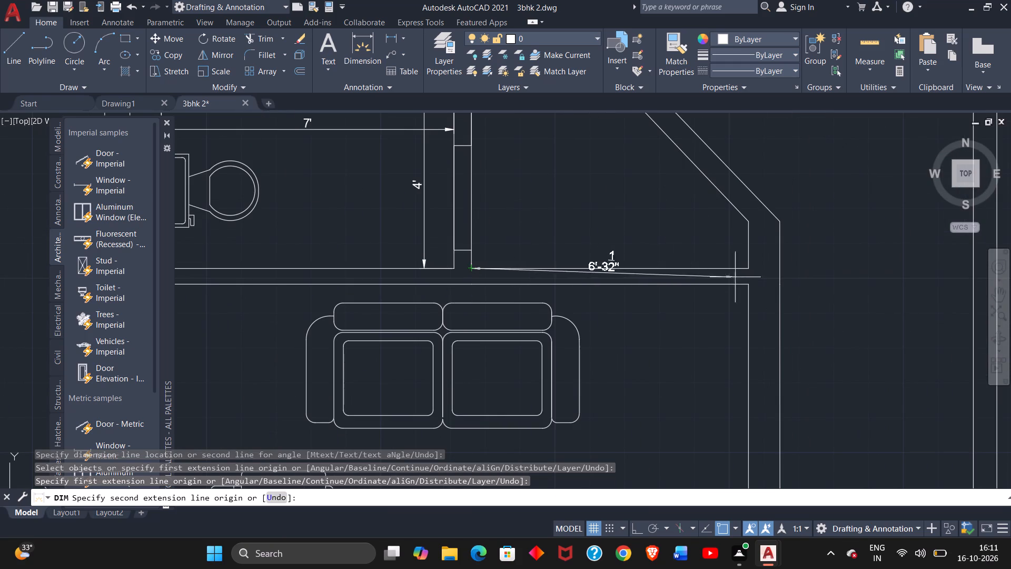
pyautogui.click(749, 269)
pyautogui.moveTo(746, 237); pyautogui.dragTo(746, 223)
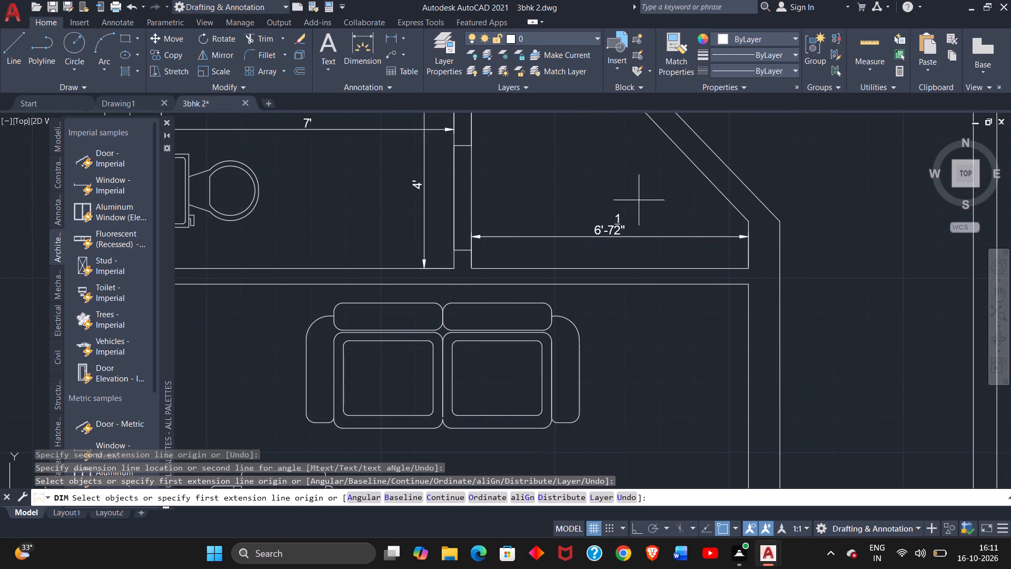
pyautogui.moveTo(651, 218); pyautogui.dragTo(677, 270, button='middle')
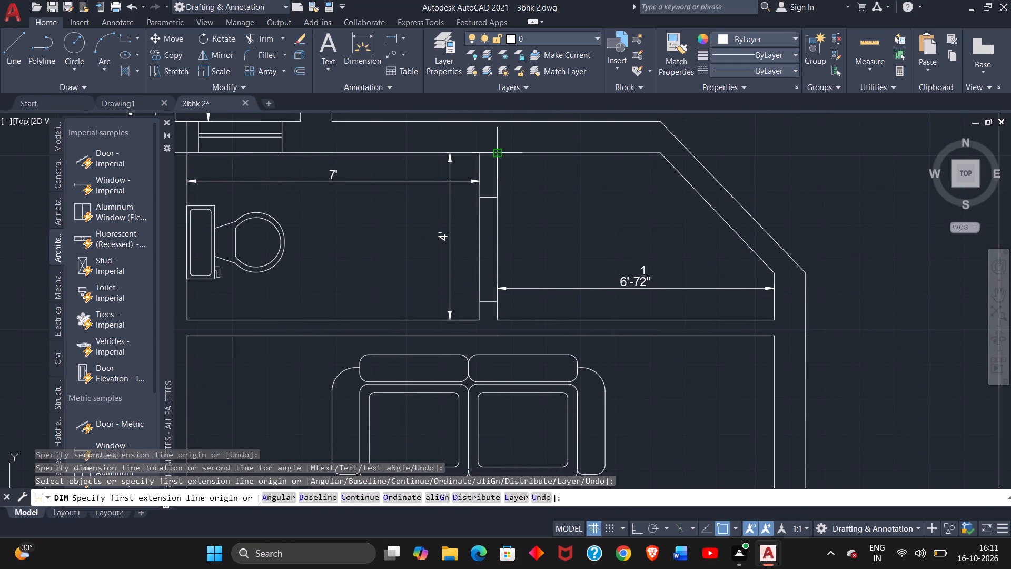
pyautogui.click(498, 153)
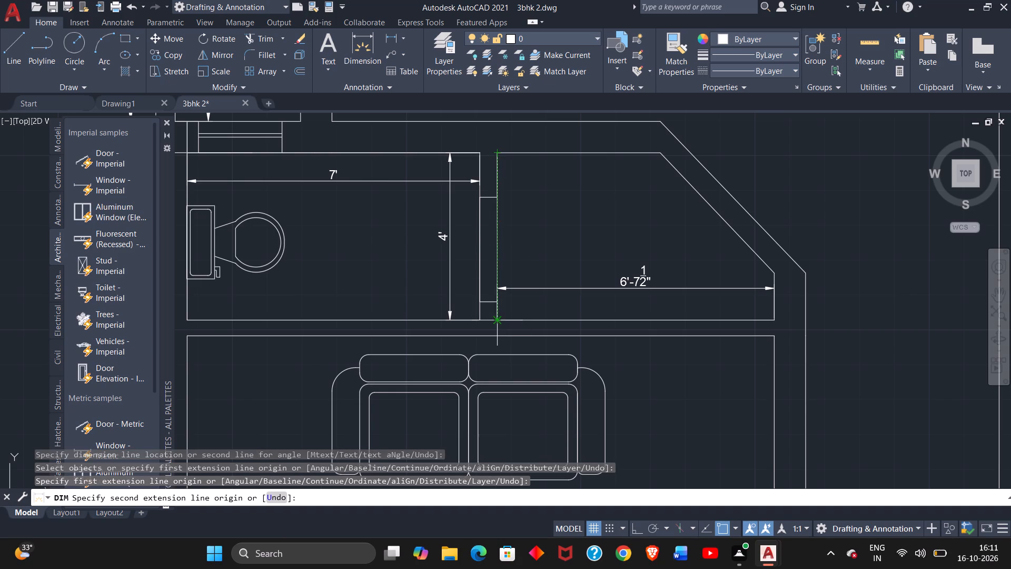
pyautogui.click(498, 321)
pyautogui.click(527, 313)
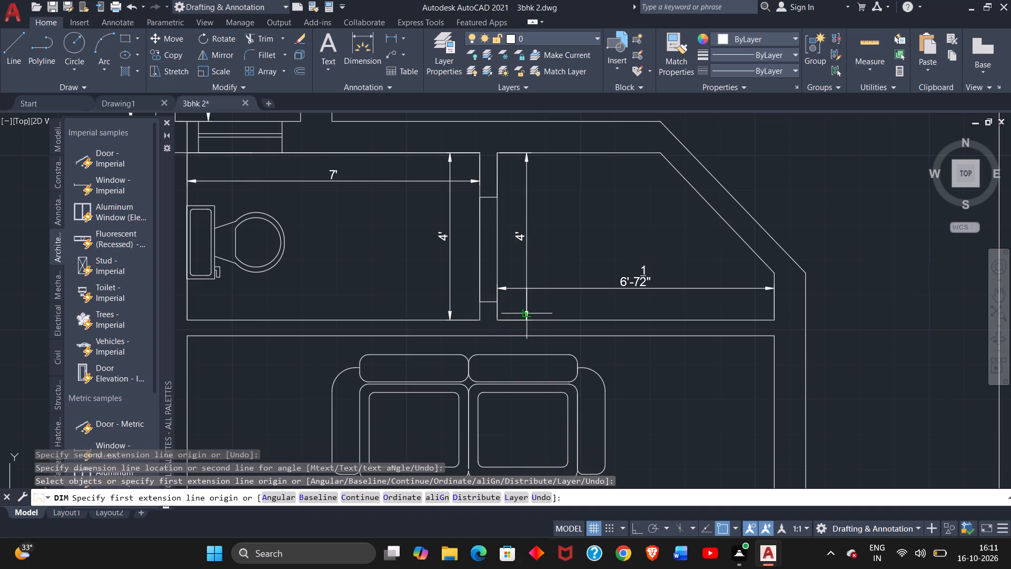
# Dimension the sofa room south of the toilet: its inner width below the two-seat sofa and its inner depth beside the east wall.
pyautogui.scroll(-2, 558, 285)
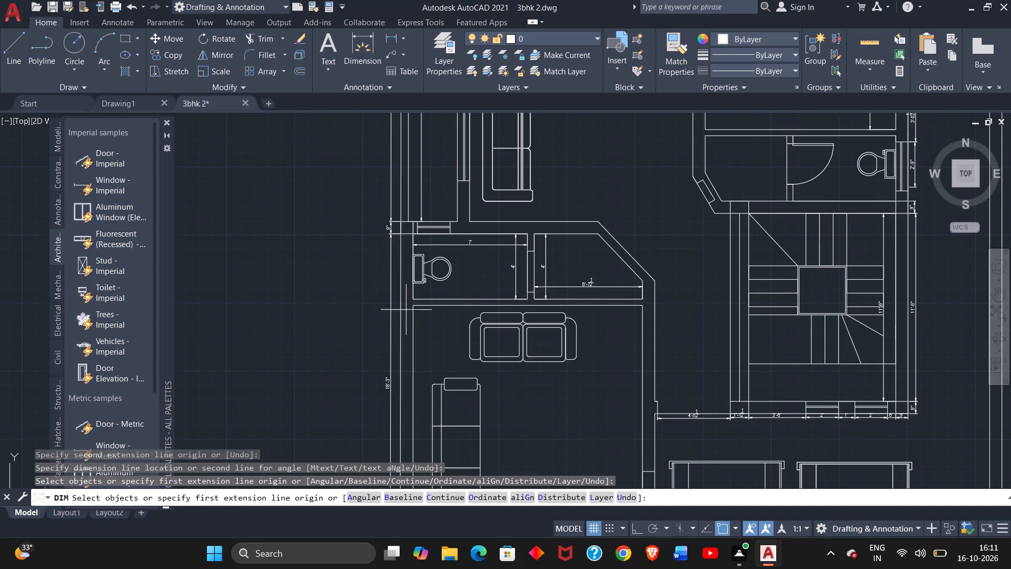
pyautogui.click(414, 305)
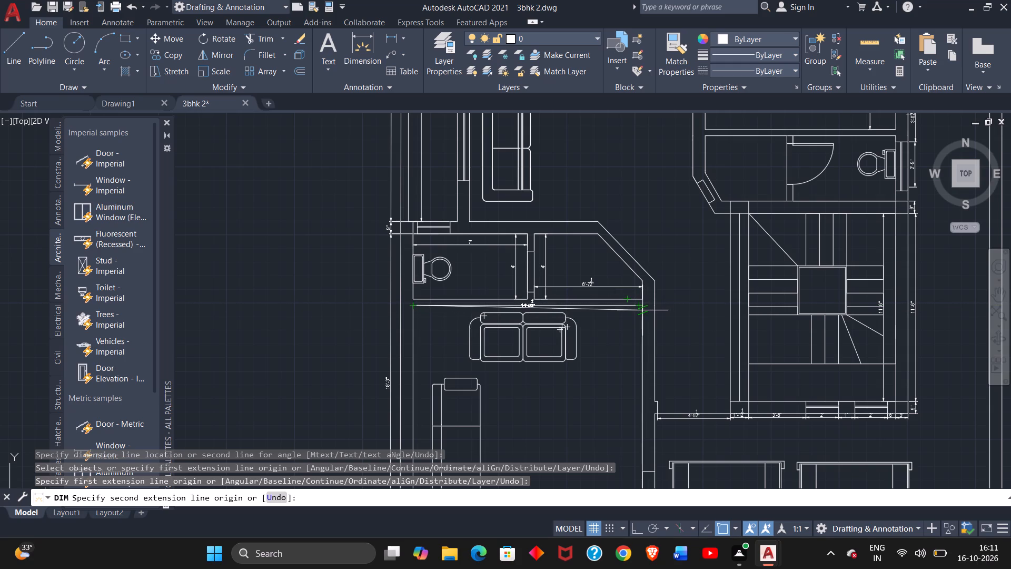
pyautogui.click(641, 306)
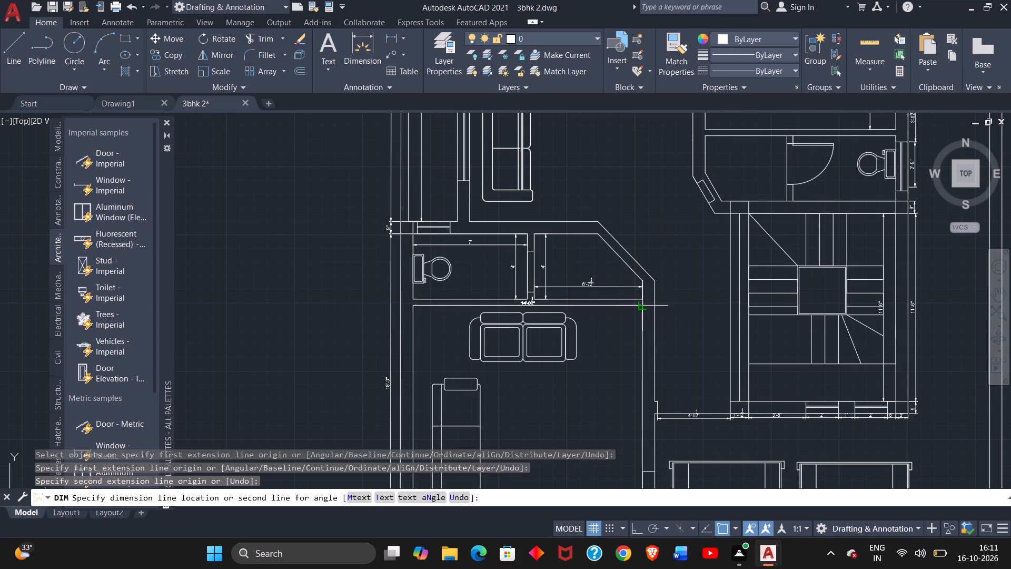
pyautogui.doubleClick(619, 371)
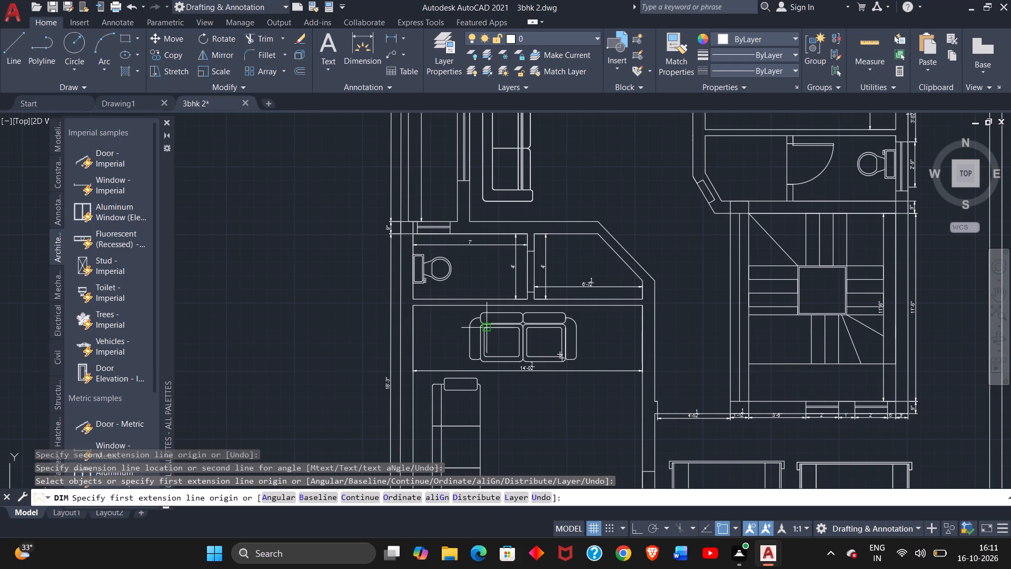
pyautogui.doubleClick(642, 306)
pyautogui.scroll(-2, 641, 424)
pyautogui.moveTo(641, 425); pyautogui.dragTo(603, 327, button='middle')
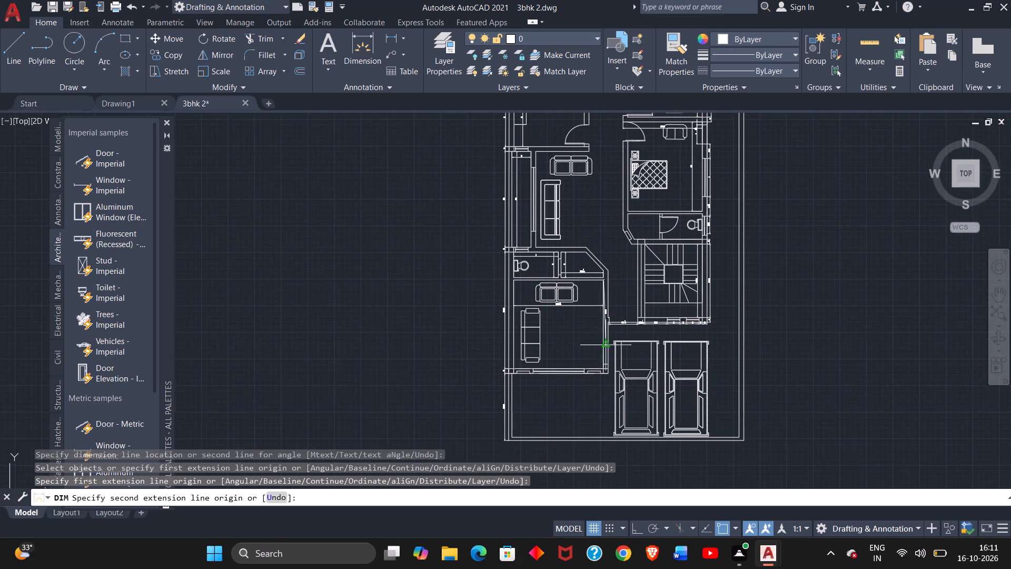
pyautogui.scroll(3, 606, 383)
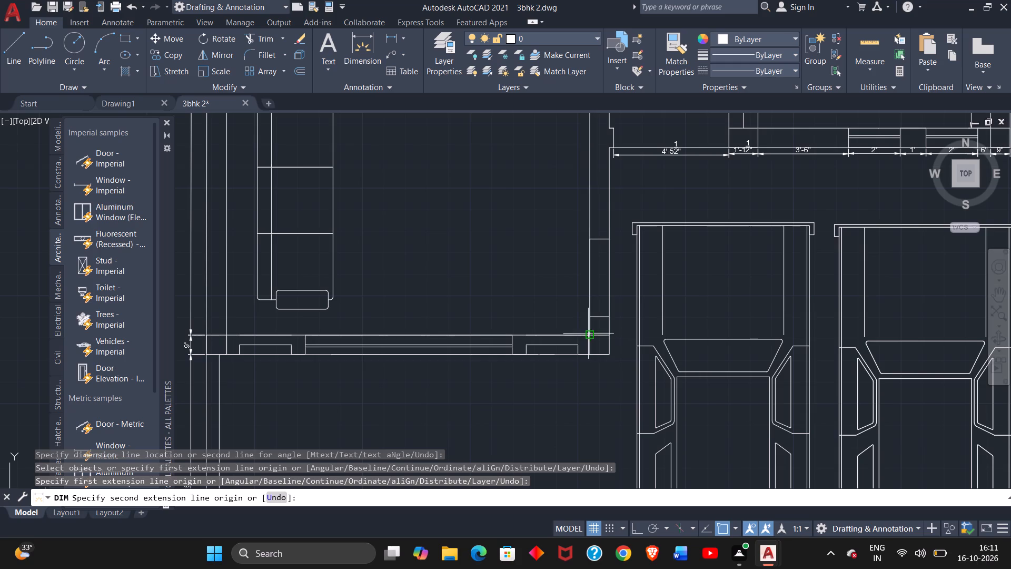
pyautogui.click(588, 333)
pyautogui.doubleClick(562, 314)
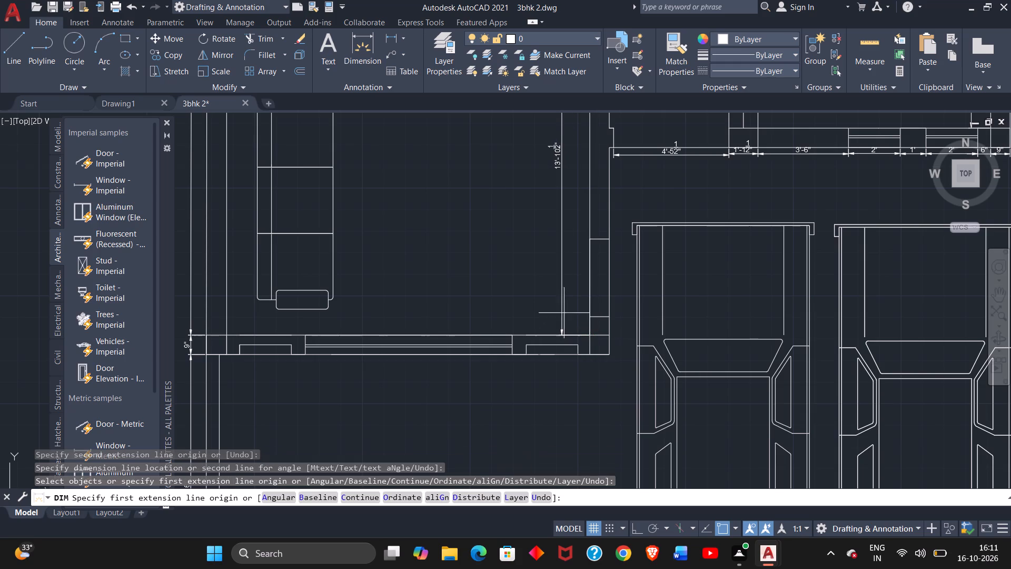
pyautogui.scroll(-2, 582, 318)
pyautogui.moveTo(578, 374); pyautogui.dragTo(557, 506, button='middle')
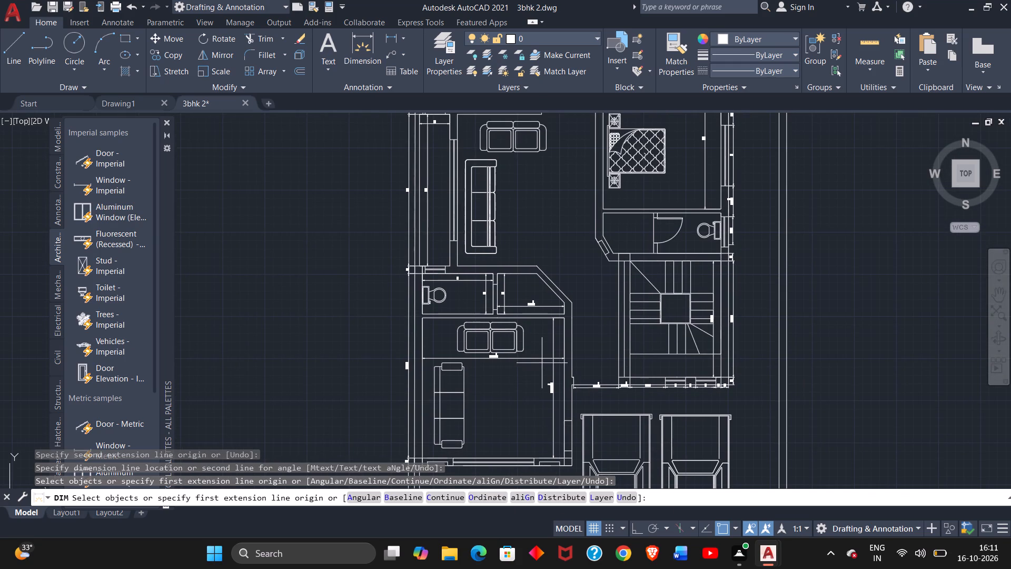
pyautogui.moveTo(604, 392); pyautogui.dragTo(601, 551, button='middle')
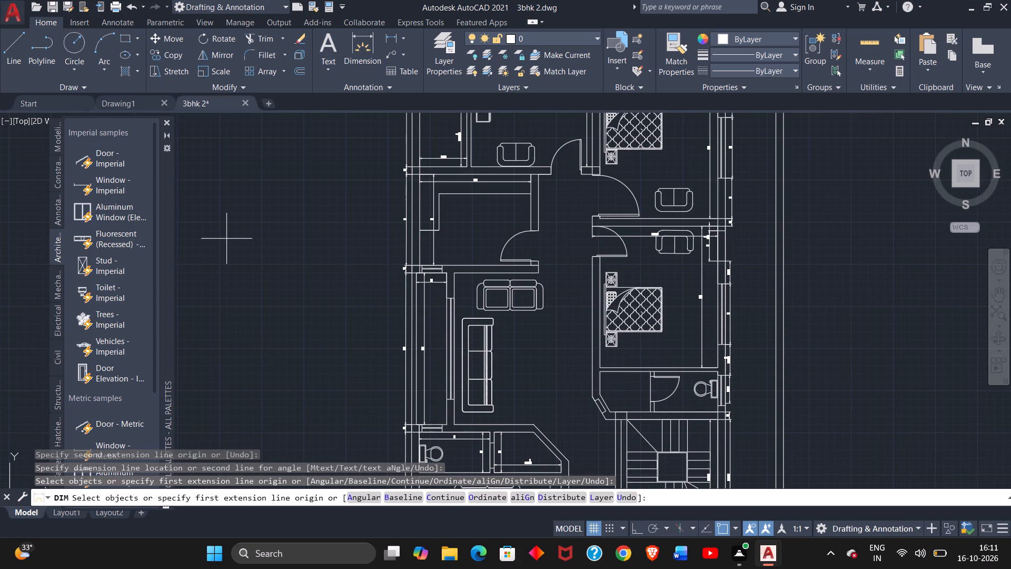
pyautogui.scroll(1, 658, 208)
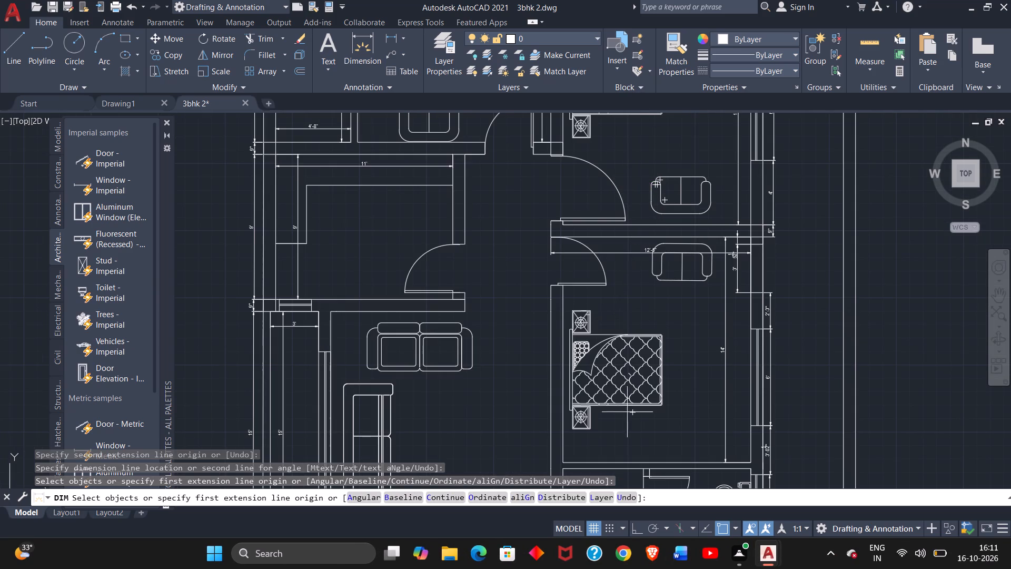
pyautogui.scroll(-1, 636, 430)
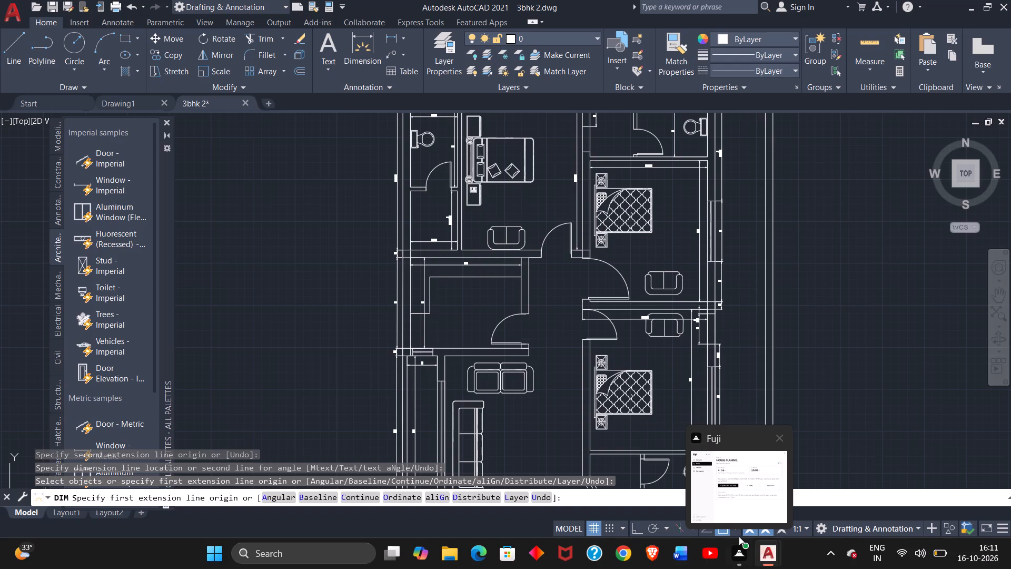